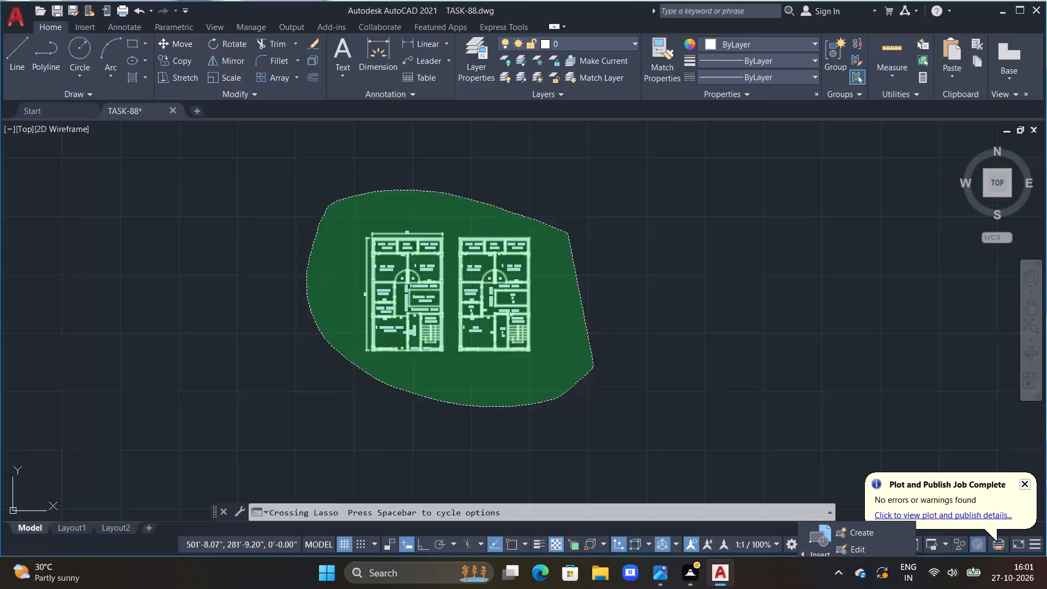
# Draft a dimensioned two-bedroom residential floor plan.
# Delete both existing floor plans, including their dimensions, from model space.
pyautogui.press('Delete')
pyautogui.press('Delete')
pyautogui.press('Delete')
pyautogui.press('Delete')
pyautogui.press('Delete')
pyautogui.press('Delete')
pyautogui.press('Delete')
pyautogui.press('Delete')
pyautogui.press('Delete')
pyautogui.press('Delete')
pyautogui.press('Delete')
pyautogui.press('Escape')
pyautogui.press('Escape')
pyautogui.press('Escape')
pyautogui.press('Escape')
pyautogui.press('Escape')
pyautogui.press('Escape')
pyautogui.press('Escape')
pyautogui.press('Escape')
pyautogui.press('Escape')
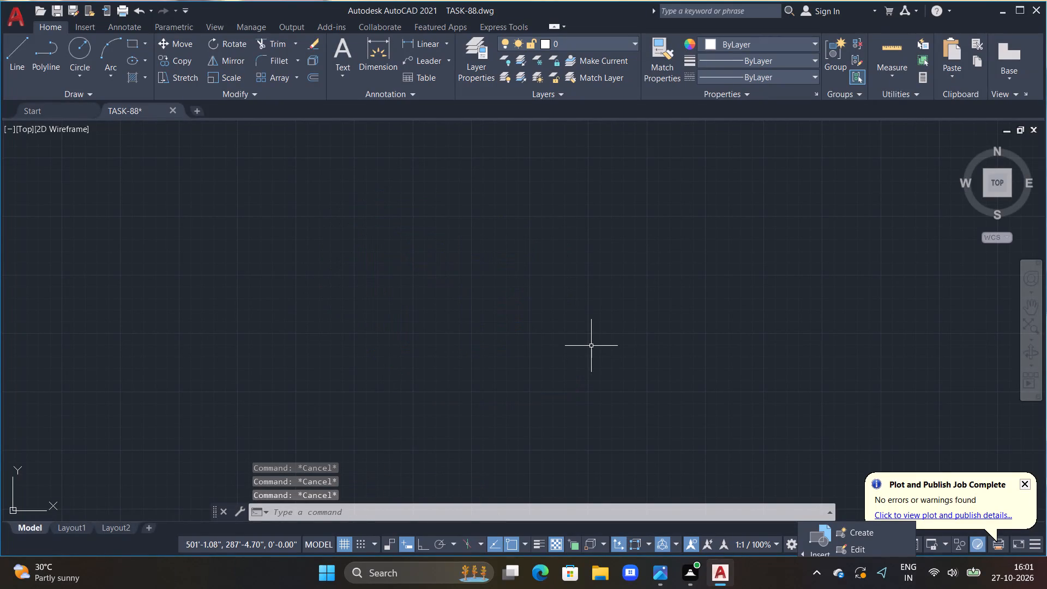
# With Ortho mode turned on, start a horizontal line in the empty upper-middle area of model space.
pyautogui.press('F8')
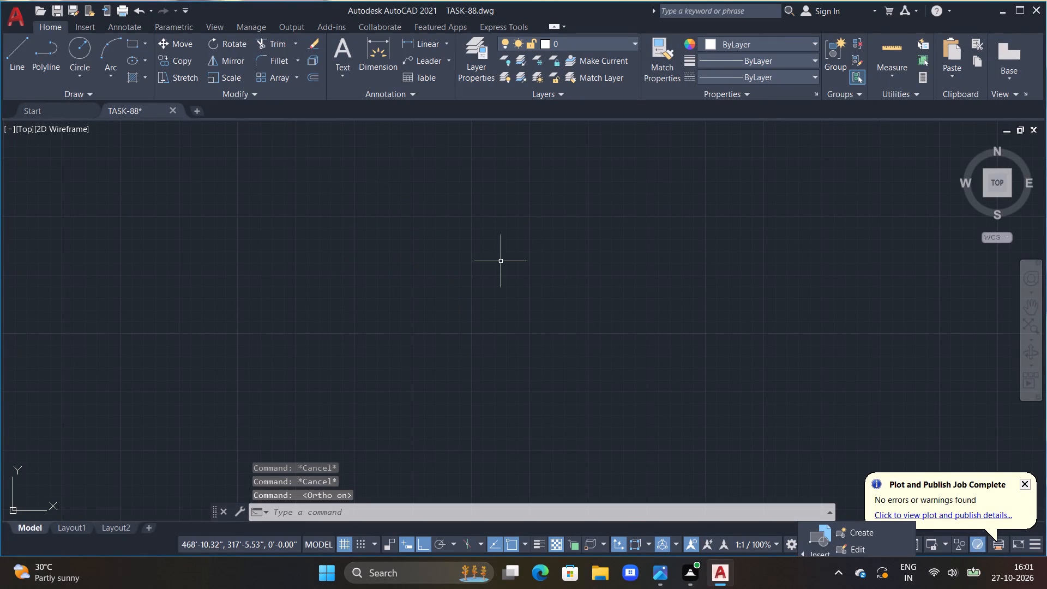
pyautogui.write('L')
pyautogui.press('space')
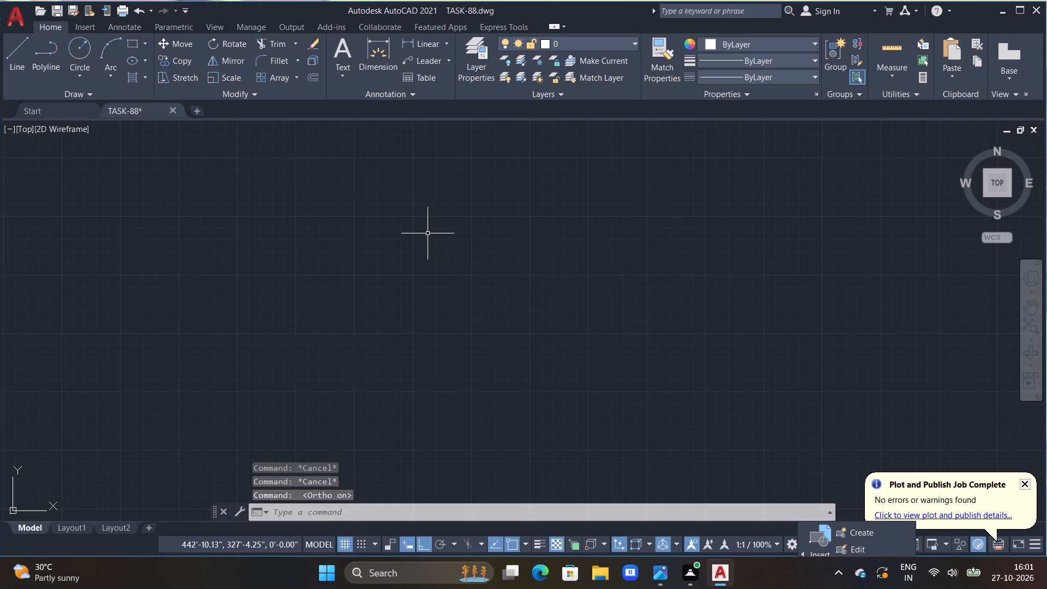
pyautogui.moveTo(428, 233); pyautogui.dragTo(461, 233)
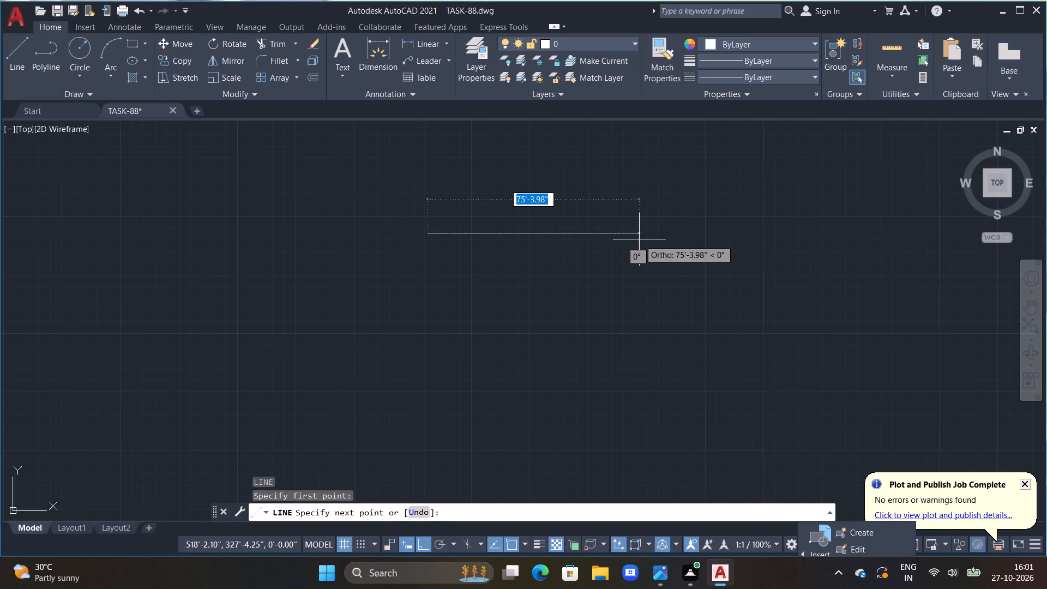
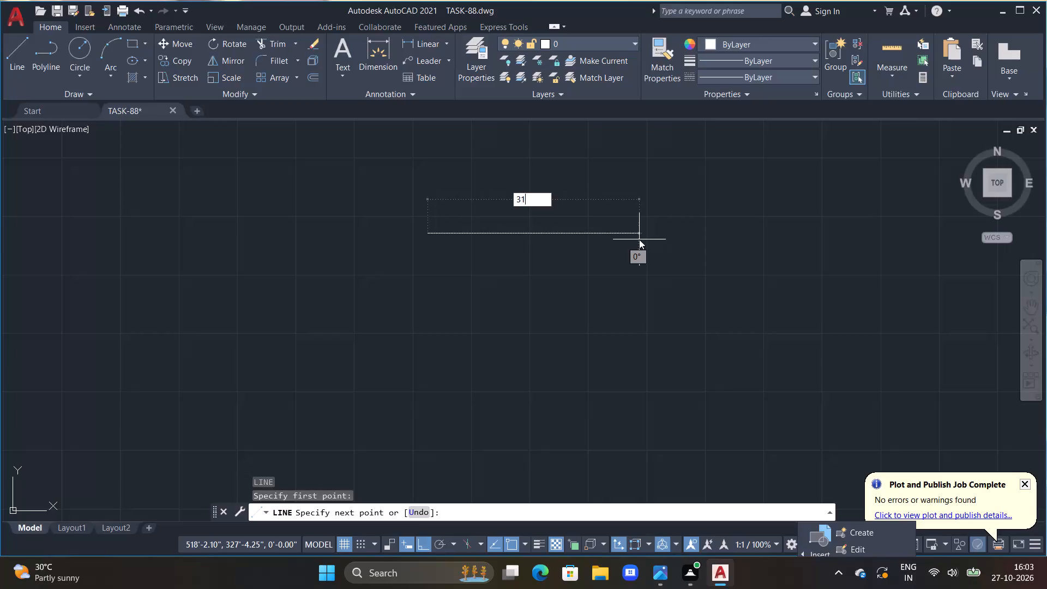
# Draw a closed rectangular outline from lines, 31' wide and 50' high, back to its upper-left starting corner.
pyautogui.press('Return')
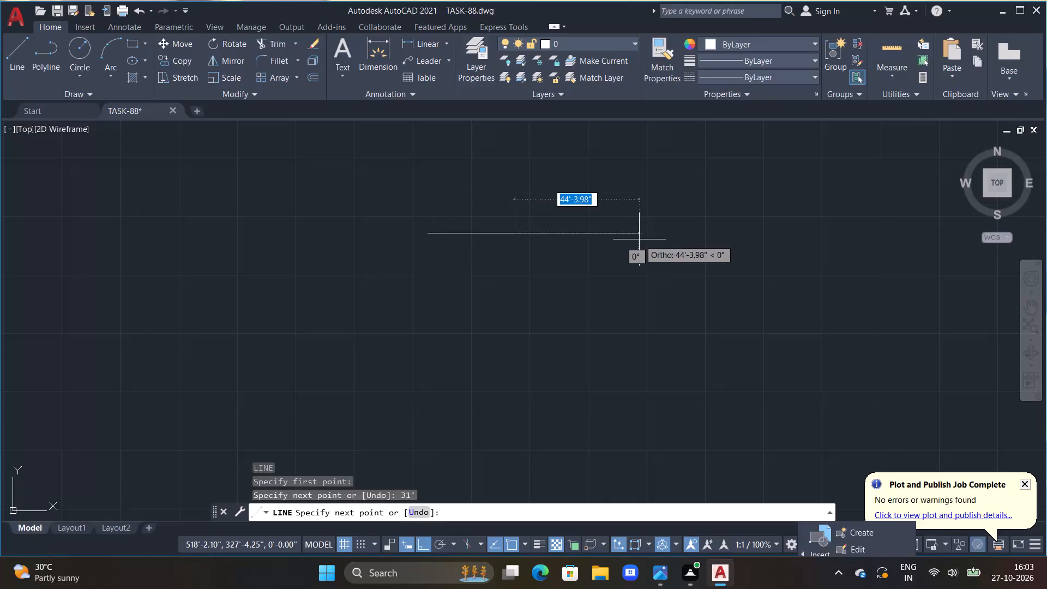
pyautogui.write("50'")
pyautogui.press('Return')
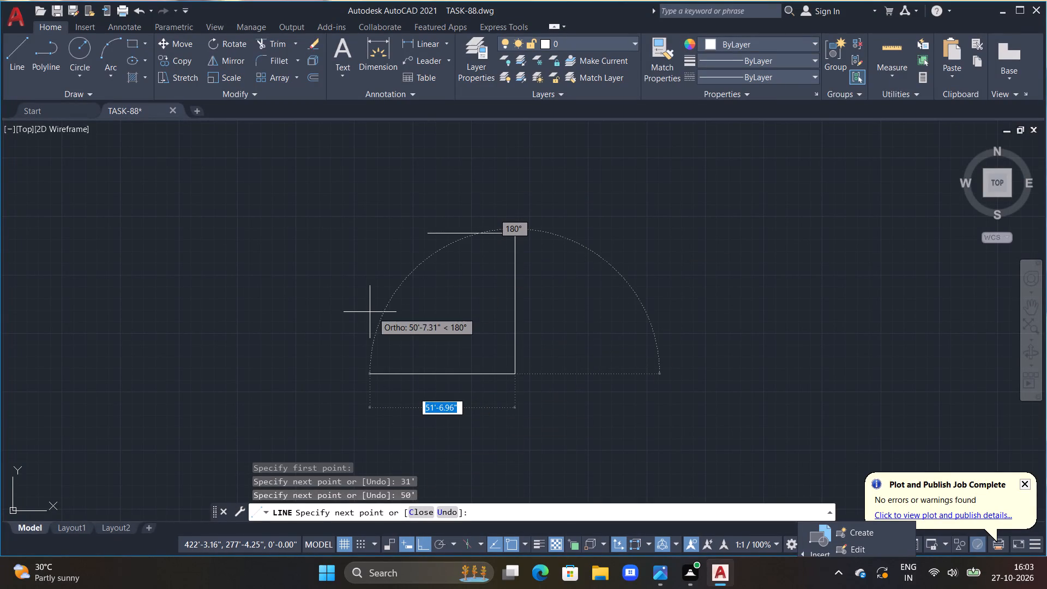
pyautogui.write("31'")
pyautogui.press('Return')
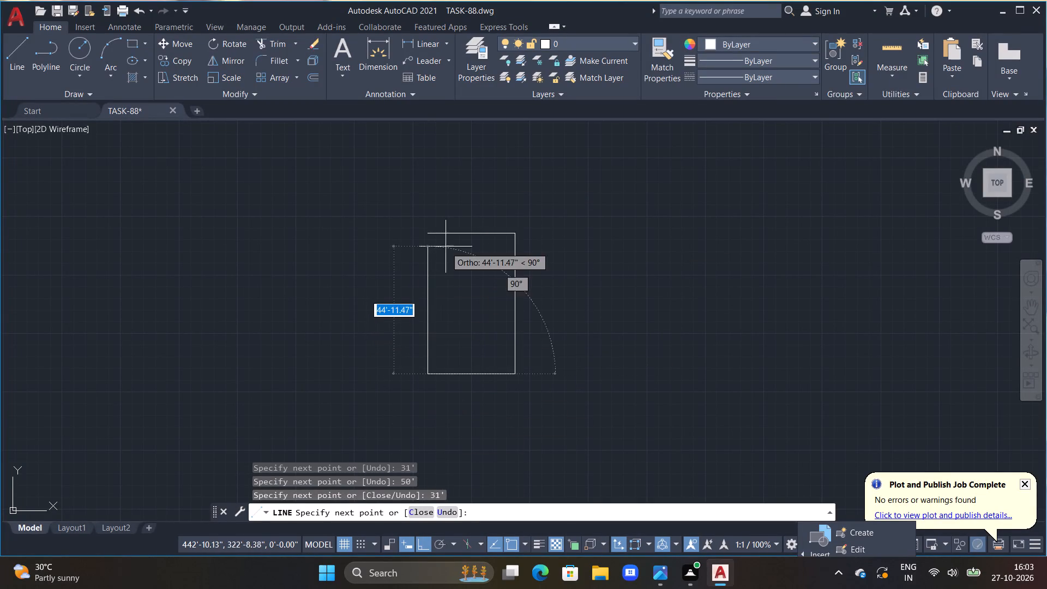
pyautogui.doubleClick(429, 232)
pyautogui.press('Escape')
pyautogui.press('Escape')
pyautogui.press('Escape')
pyautogui.press('Escape')
pyautogui.press('Escape')
pyautogui.press('Escape')
pyautogui.press('Escape')
pyautogui.press('Escape')
pyautogui.press('Escape')
pyautogui.press('Escape')
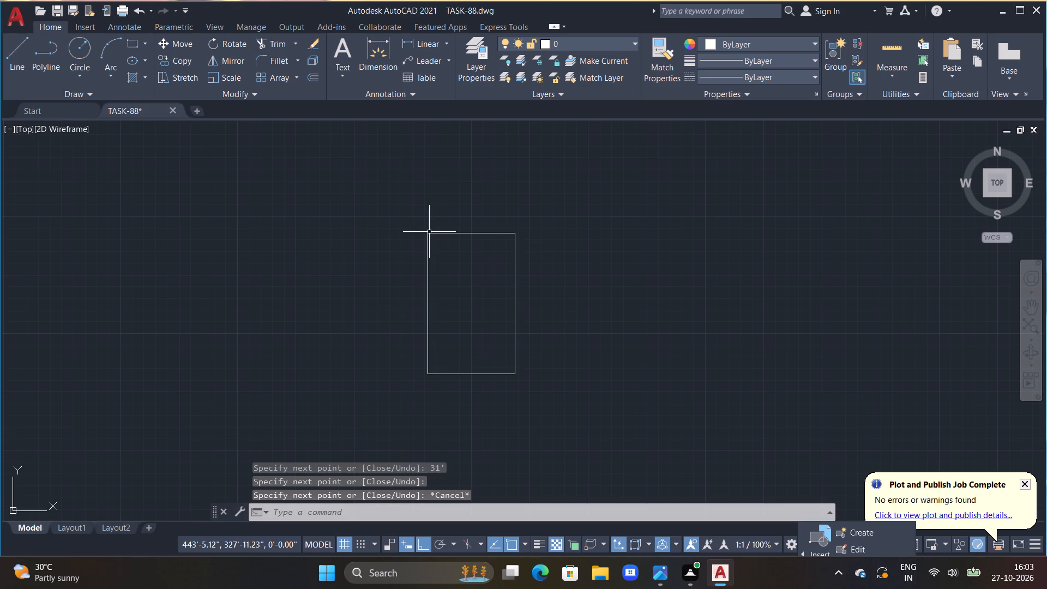
# Offset all four sides of the rectangular outline 6" inward to form the outer wall thickness.
pyautogui.write('OFF')
pyautogui.press('space')
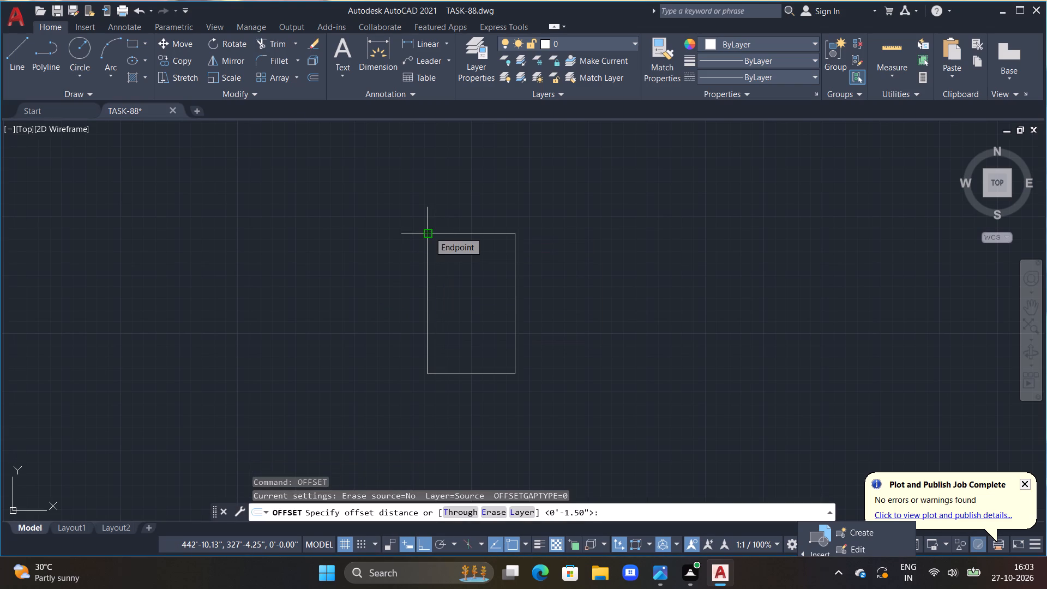
pyautogui.write('6"')
pyautogui.press('Return')
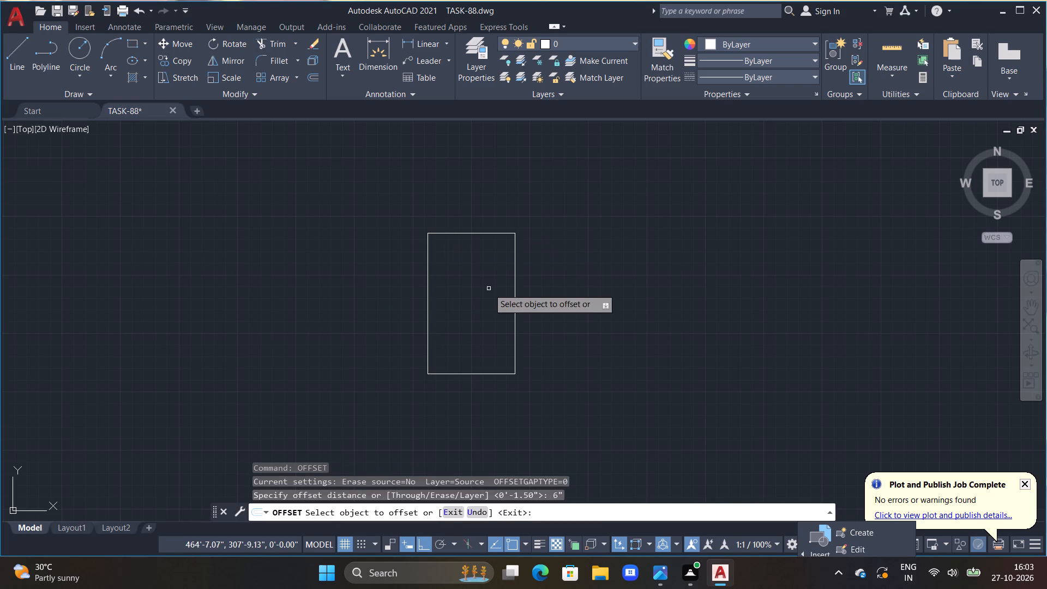
pyautogui.scroll(2, 486, 276)
pyautogui.moveTo(484, 280); pyautogui.dragTo(529, 281, button='middle')
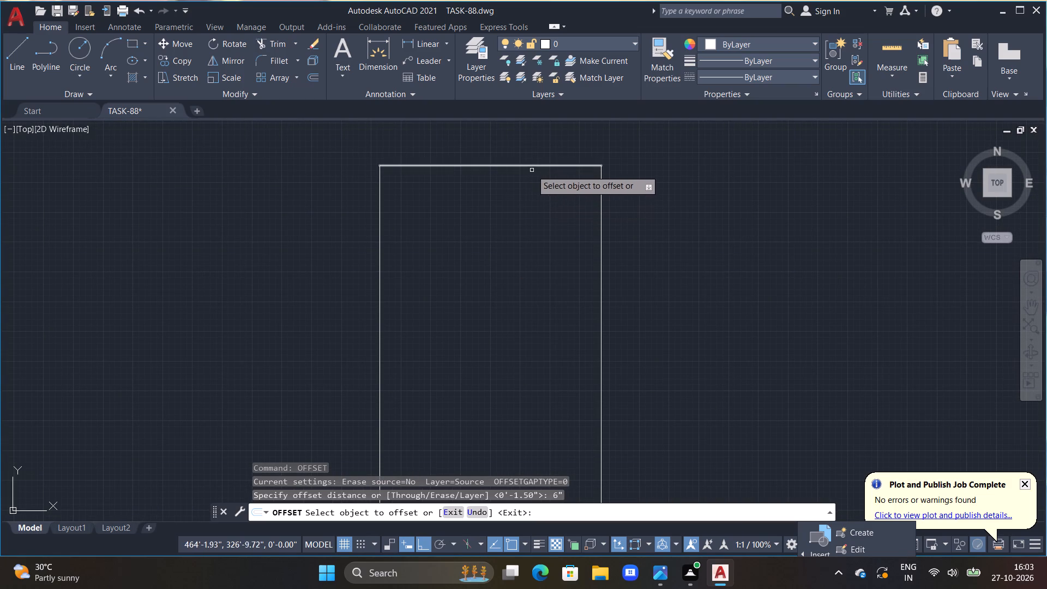
pyautogui.click(531, 167)
pyautogui.click(518, 211)
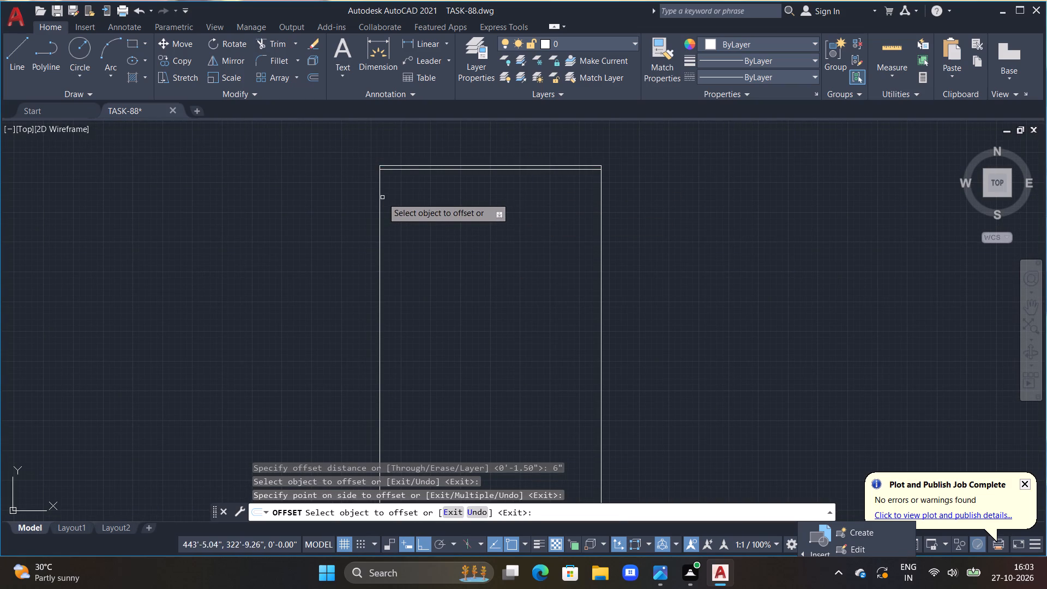
pyautogui.doubleClick(381, 196)
pyautogui.click(404, 203)
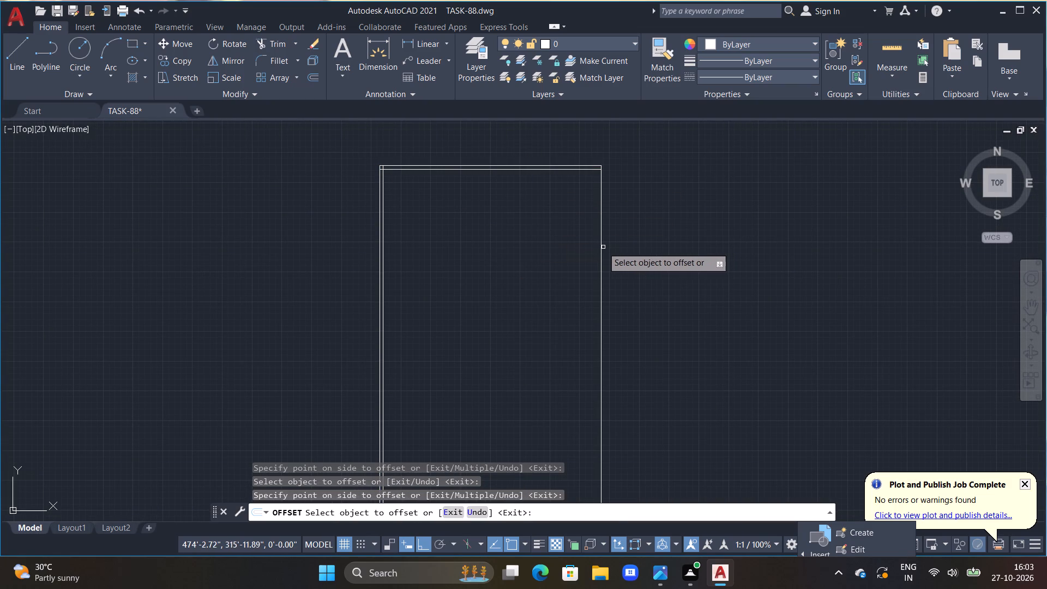
pyautogui.moveTo(602, 247); pyautogui.dragTo(589, 250)
pyautogui.moveTo(530, 295); pyautogui.dragTo(516, 272, button='middle')
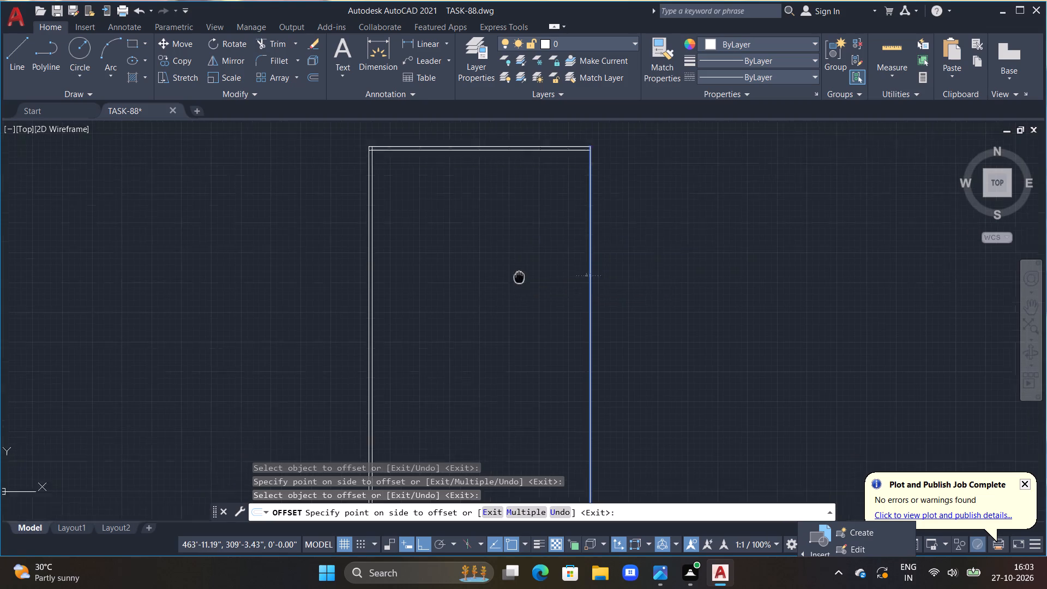
pyautogui.moveTo(516, 272); pyautogui.dragTo(507, 259, button='middle')
pyautogui.click(533, 275)
pyautogui.scroll(-1, 502, 340)
pyautogui.moveTo(502, 344); pyautogui.dragTo(523, 254, button='middle')
pyautogui.scroll(2, 512, 302)
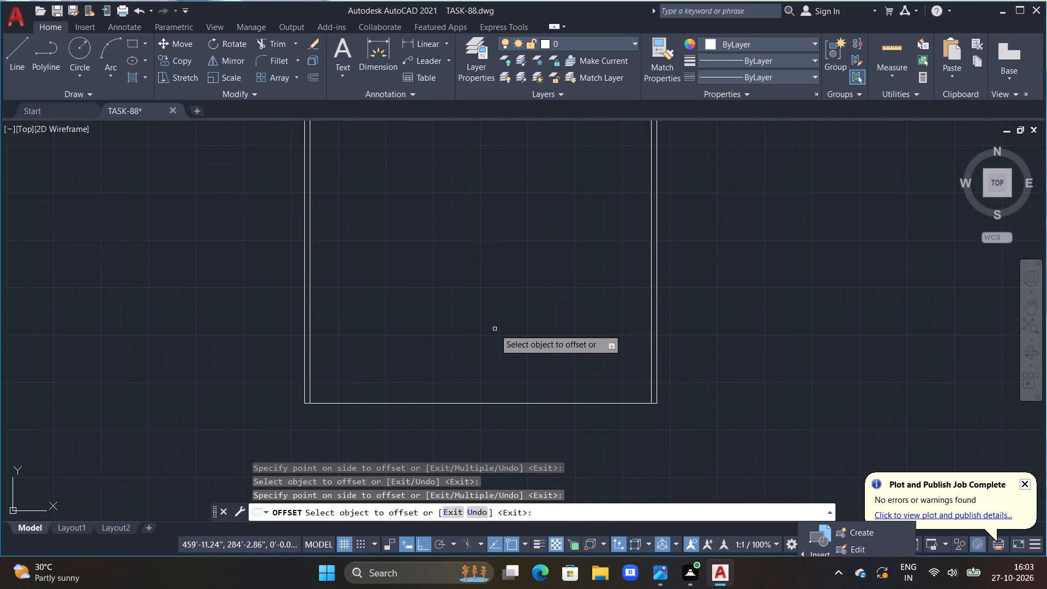
pyautogui.click(485, 404)
pyautogui.moveTo(497, 370); pyautogui.dragTo(501, 362)
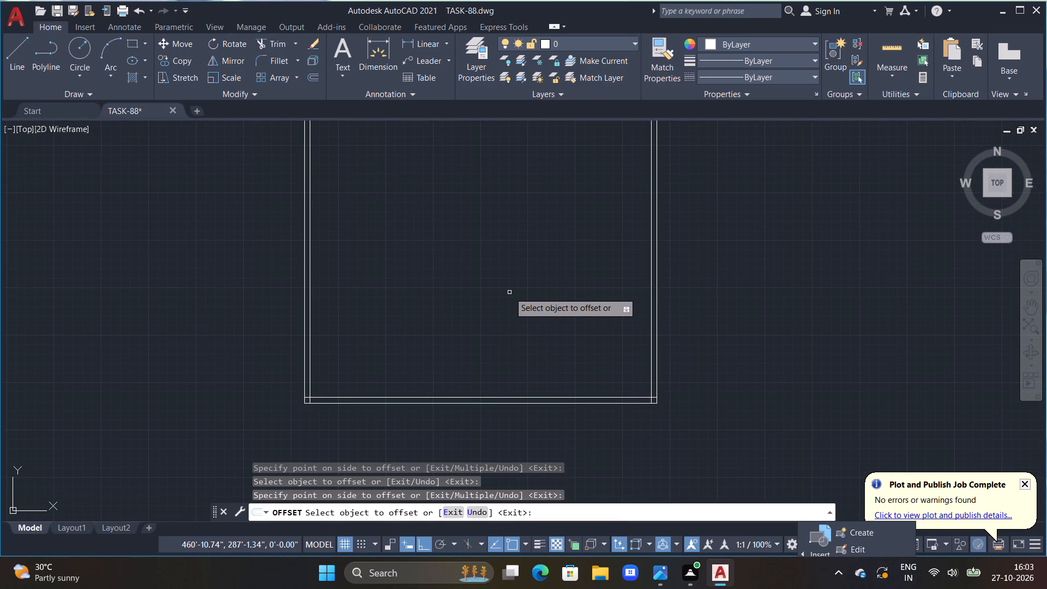
pyautogui.press('Escape')
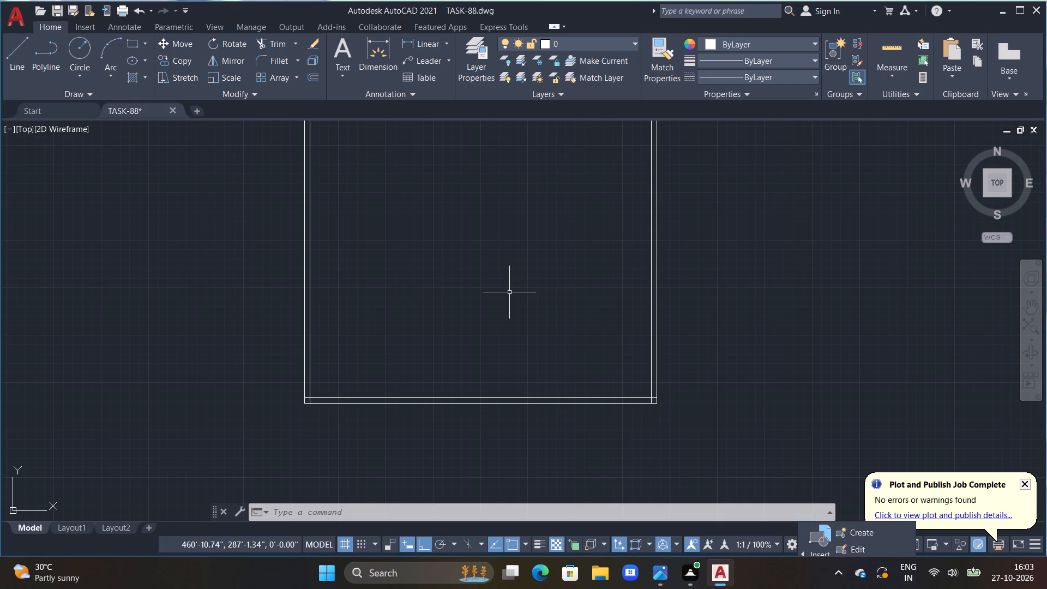
pyautogui.press('Escape')
pyautogui.moveTo(497, 314); pyautogui.dragTo(561, 282, button='middle')
pyautogui.press('Escape')
# Trim the overlapping ends of the inner wall lines at the two bottom corners of the outline.
pyautogui.scroll(1, 546, 288)
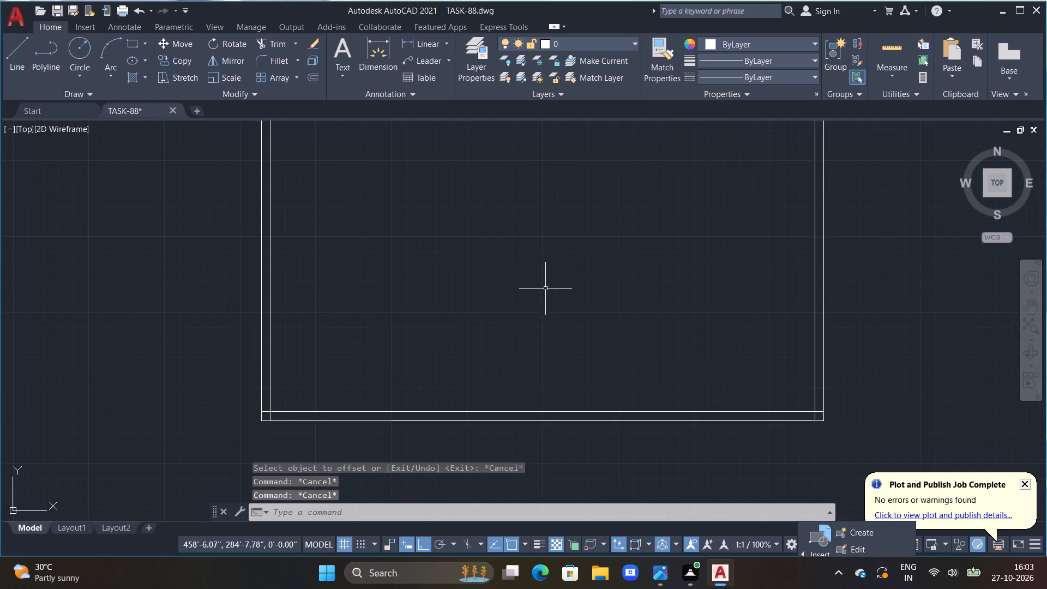
pyautogui.moveTo(542, 294); pyautogui.dragTo(623, 254, button='middle')
pyautogui.moveTo(625, 295); pyautogui.dragTo(642, 278, button='middle')
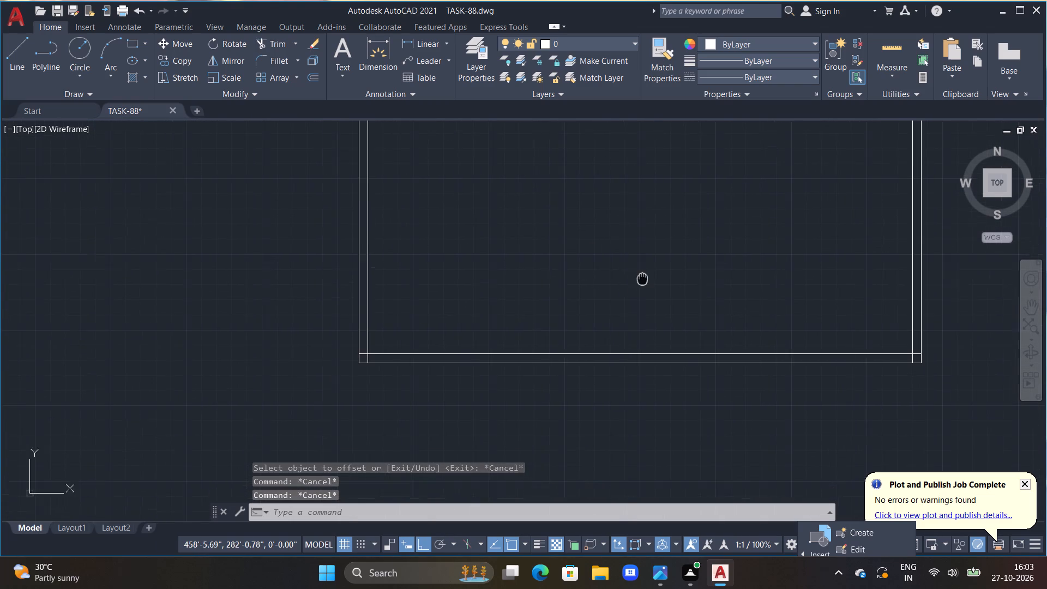
pyautogui.moveTo(642, 278); pyautogui.dragTo(645, 274, button='middle')
pyautogui.press('Escape')
pyautogui.write('TR')
pyautogui.press('space')
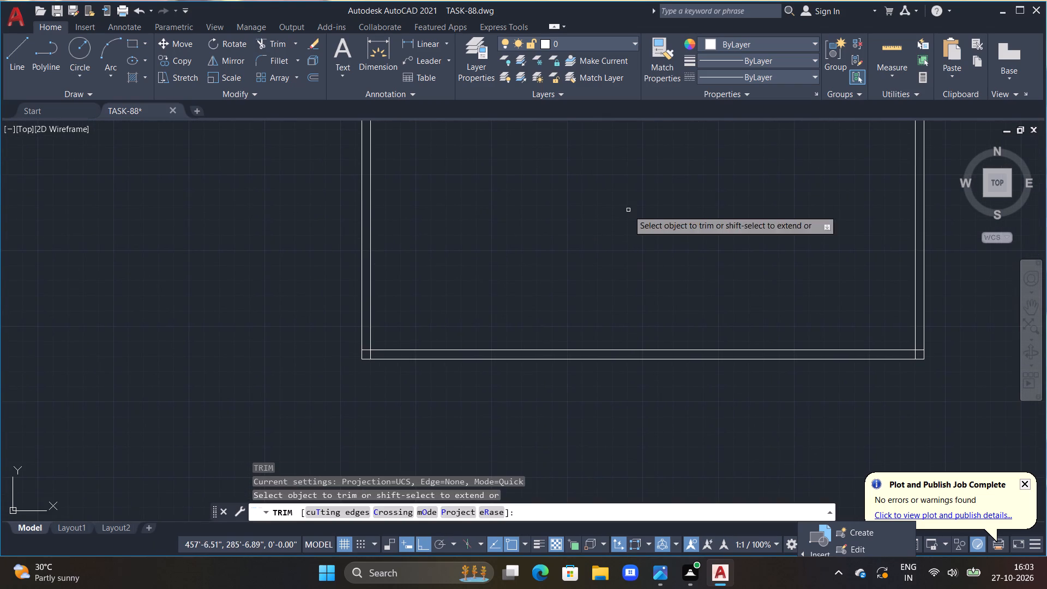
pyautogui.scroll(1, 436, 233)
pyautogui.moveTo(377, 296); pyautogui.dragTo(454, 158, button='middle')
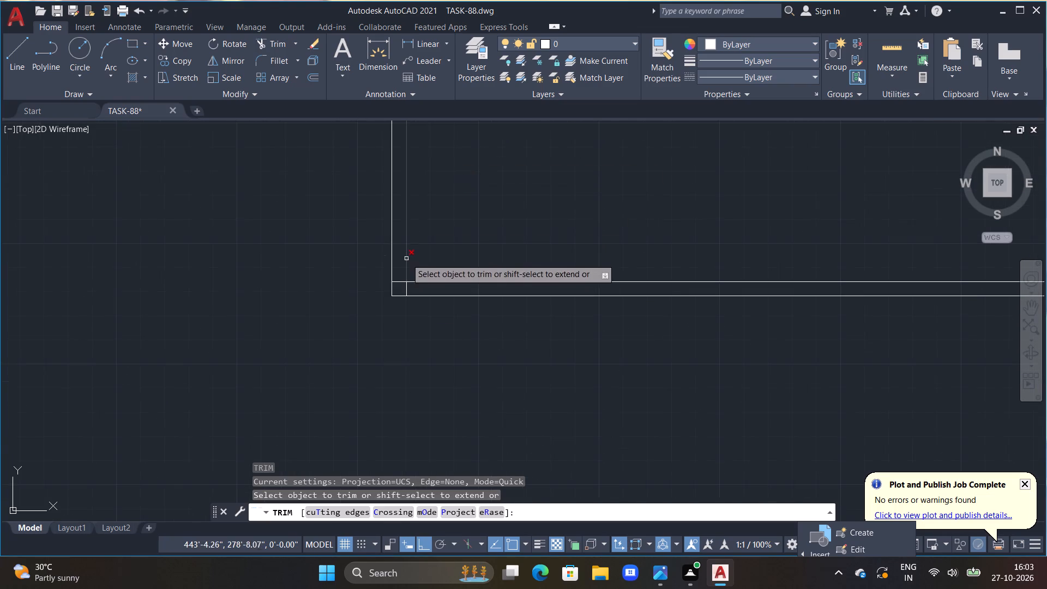
pyautogui.scroll(1, 404, 265)
pyautogui.click(397, 290)
pyautogui.click(407, 301)
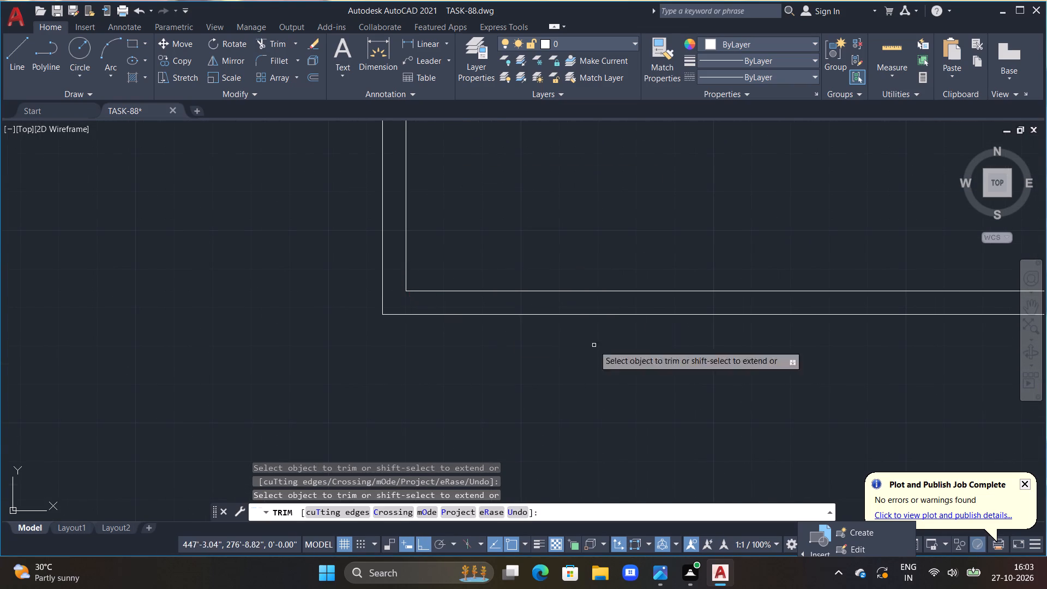
pyautogui.scroll(-1, 686, 368)
pyautogui.moveTo(797, 357); pyautogui.dragTo(624, 327, button='middle')
pyautogui.moveTo(765, 341); pyautogui.dragTo(550, 324, button='middle')
pyautogui.moveTo(977, 354); pyautogui.dragTo(785, 334, button='middle')
pyautogui.scroll(1, 932, 298)
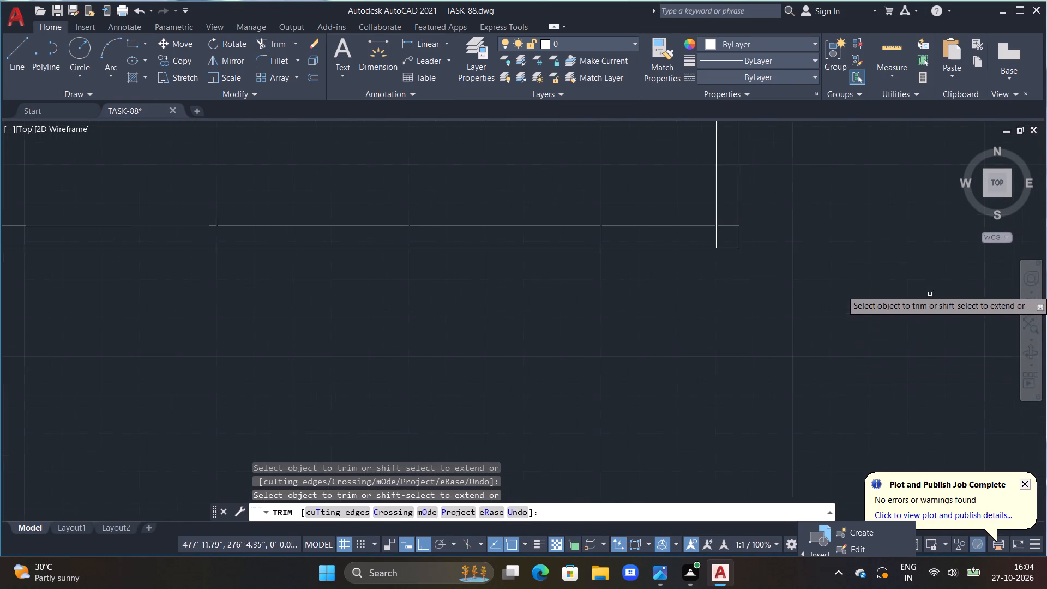
pyautogui.scroll(1, 795, 249)
pyautogui.moveTo(683, 205); pyautogui.dragTo(660, 235)
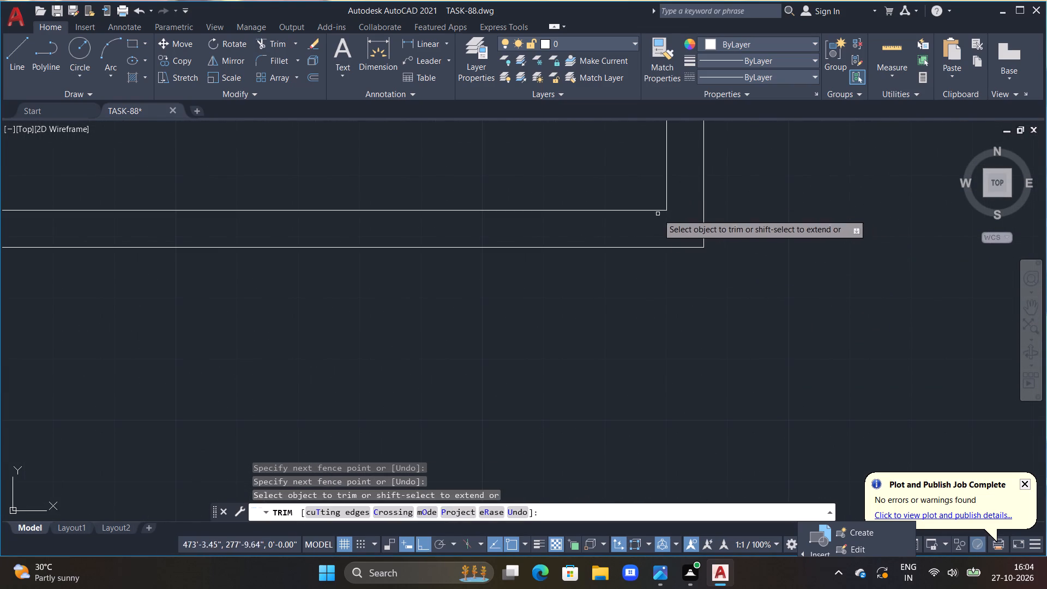
# Trim the overlapping ends of the inner wall lines at the two top corners of the outline.
pyautogui.scroll(-2, 634, 202)
pyautogui.scroll(-1, 617, 159)
pyautogui.moveTo(610, 159); pyautogui.dragTo(695, 315, button='middle')
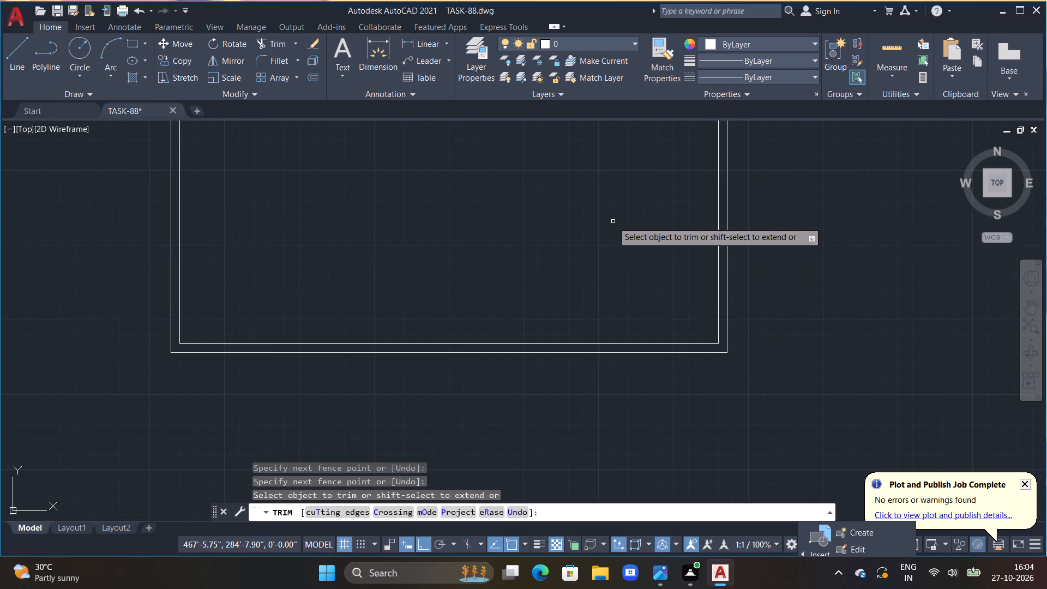
pyautogui.scroll(-1, 627, 234)
pyautogui.moveTo(601, 197); pyautogui.dragTo(654, 389, button='middle')
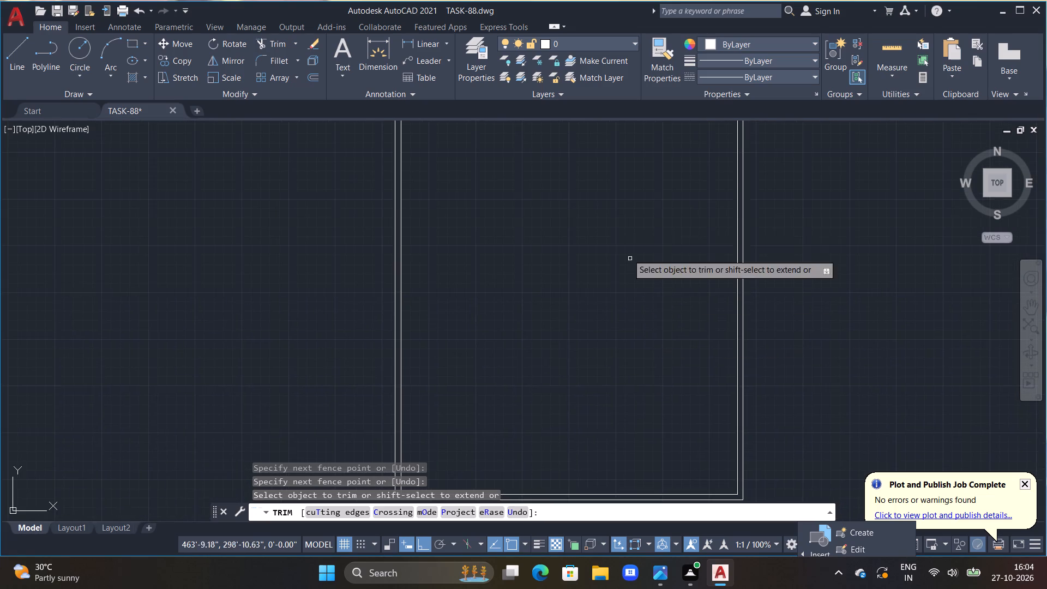
pyautogui.moveTo(612, 231); pyautogui.dragTo(614, 267, button='middle')
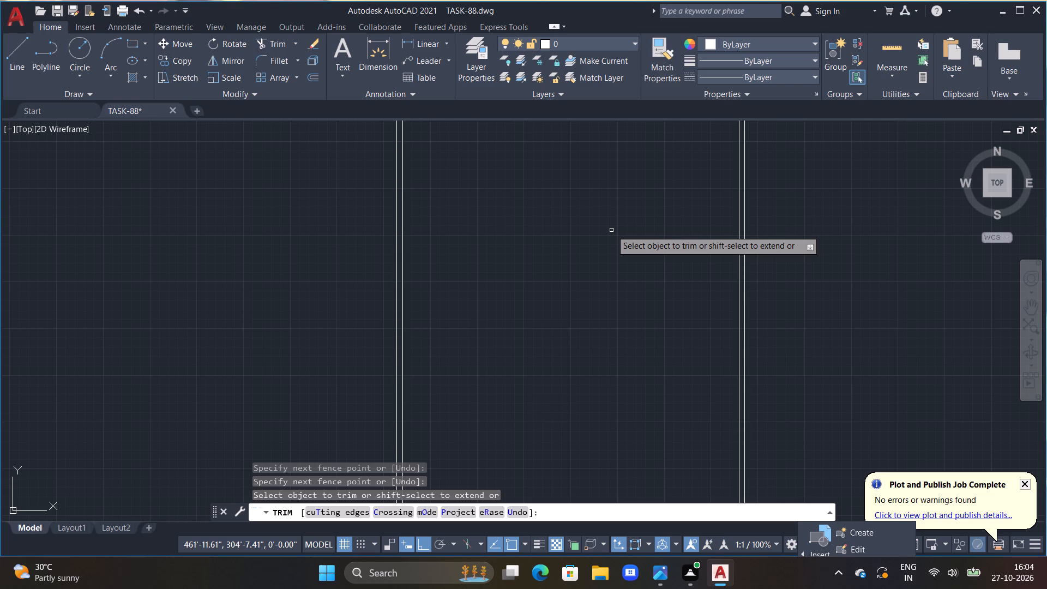
pyautogui.moveTo(605, 236); pyautogui.dragTo(638, 402, button='middle')
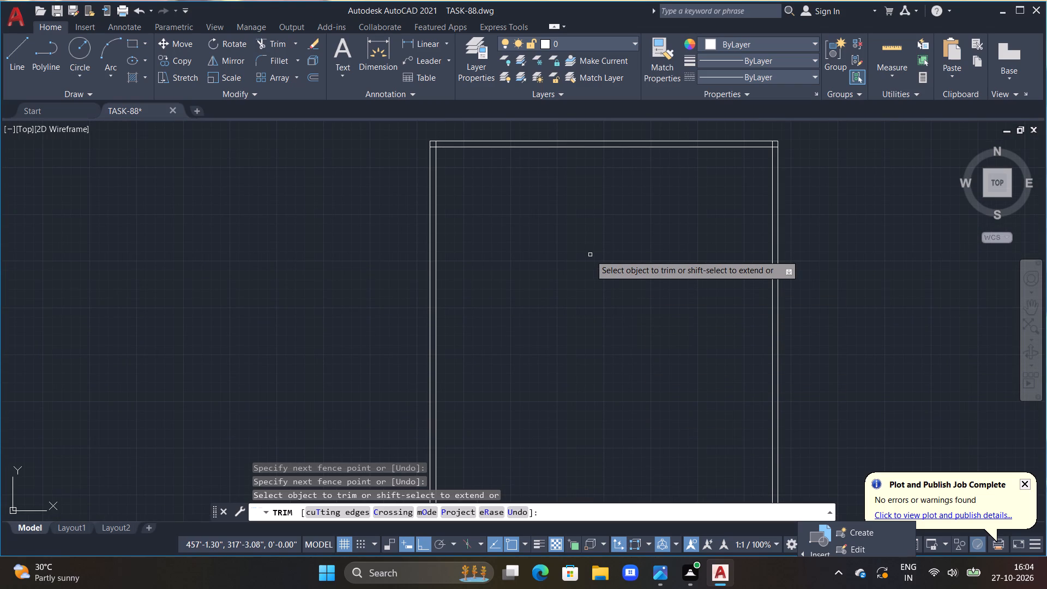
pyautogui.scroll(1, 549, 268)
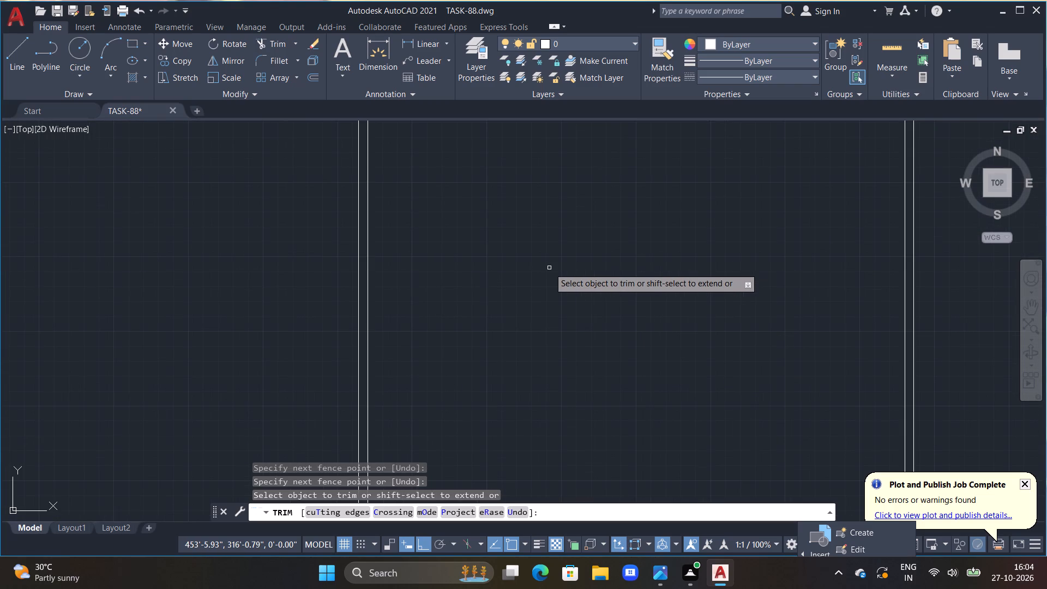
pyautogui.moveTo(549, 268); pyautogui.dragTo(571, 259, button='middle')
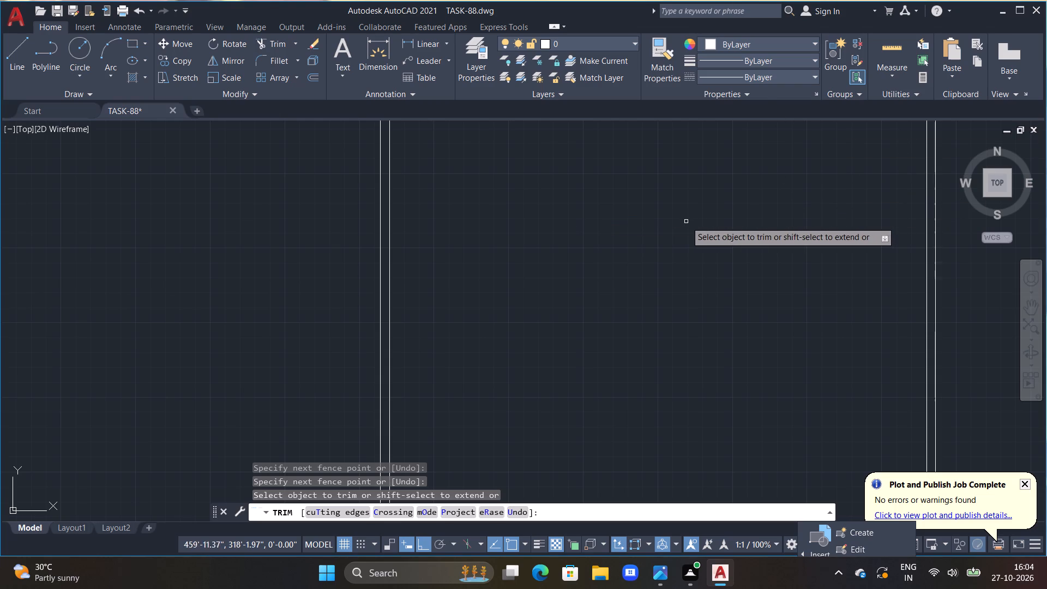
pyautogui.moveTo(685, 221); pyautogui.dragTo(588, 389, button='middle')
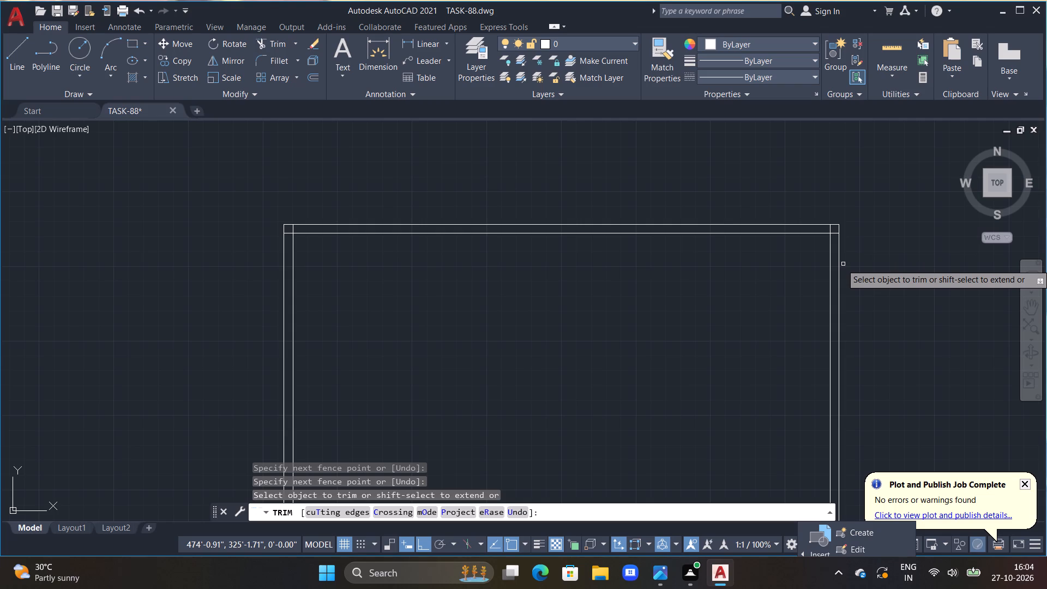
pyautogui.scroll(1, 896, 267)
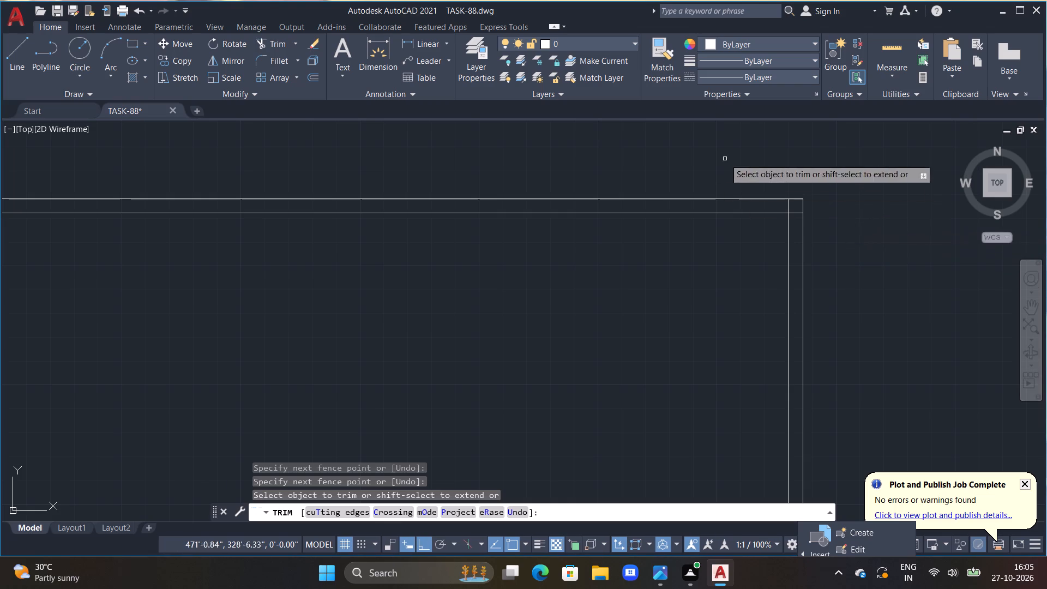
pyautogui.doubleClick(795, 214)
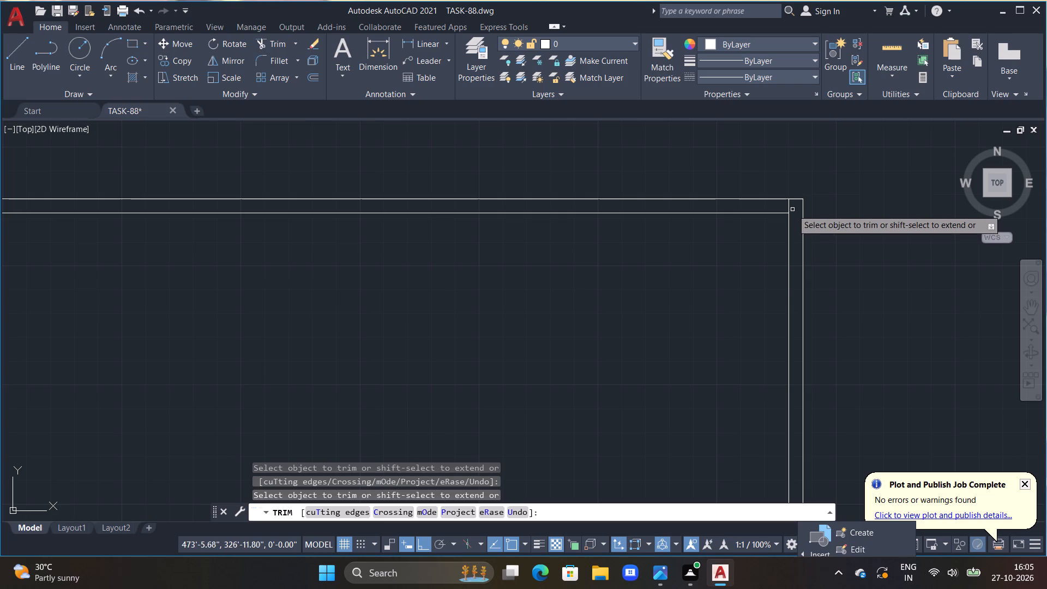
pyautogui.click(787, 208)
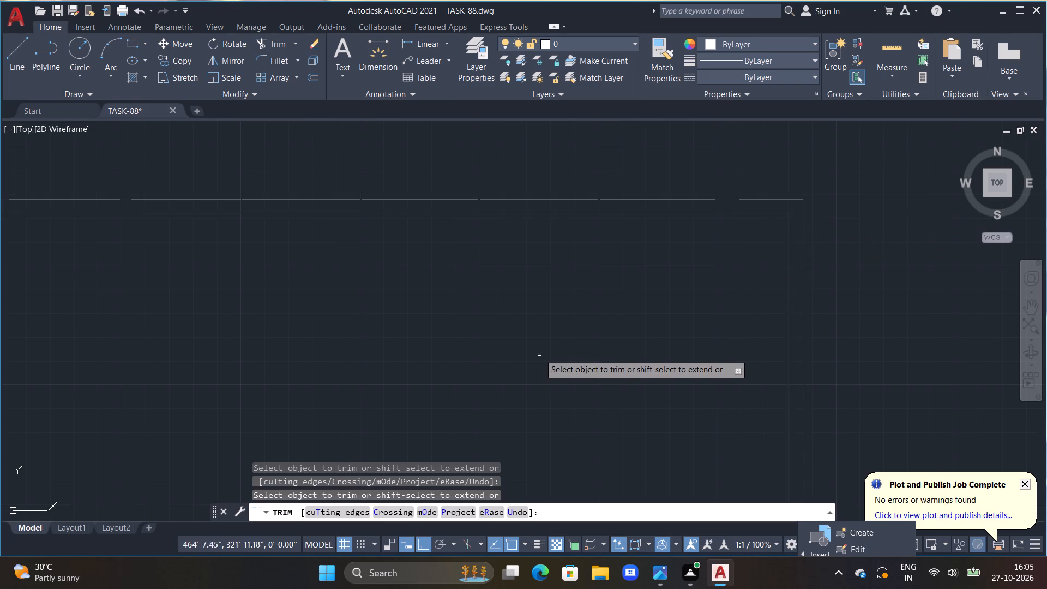
pyautogui.moveTo(541, 354); pyautogui.dragTo(790, 289, button='middle')
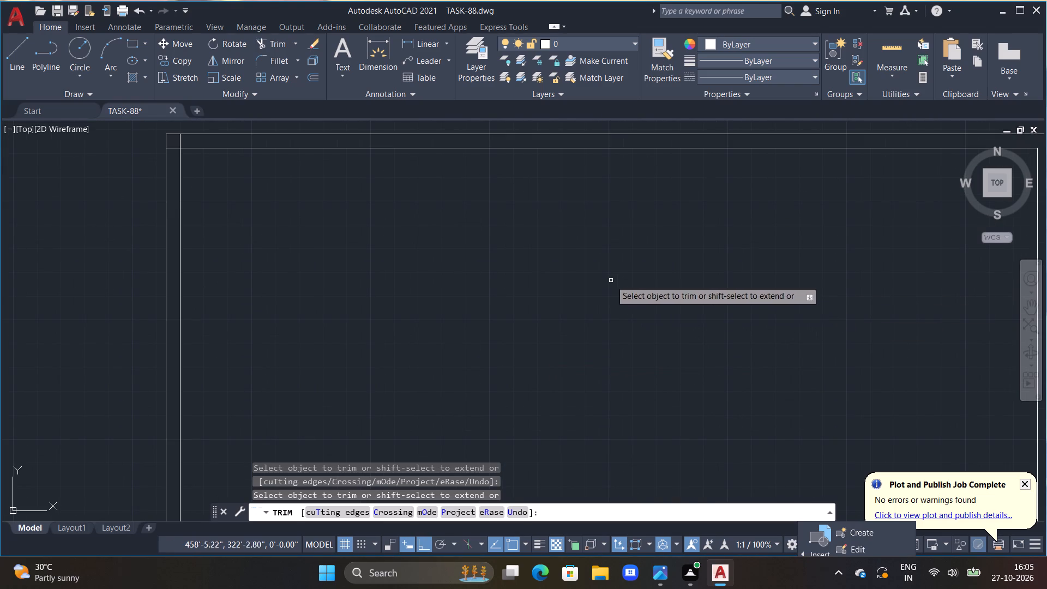
pyautogui.scroll(-1, 534, 263)
pyautogui.moveTo(529, 269); pyautogui.dragTo(640, 271, button='middle')
pyautogui.scroll(2, 432, 195)
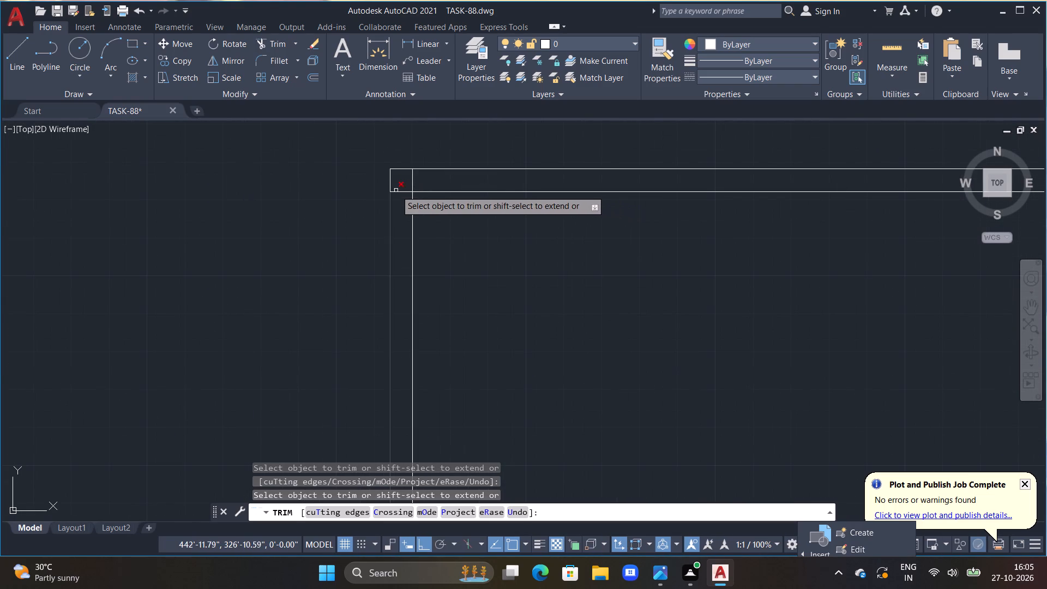
pyautogui.click(397, 191)
pyautogui.click(413, 181)
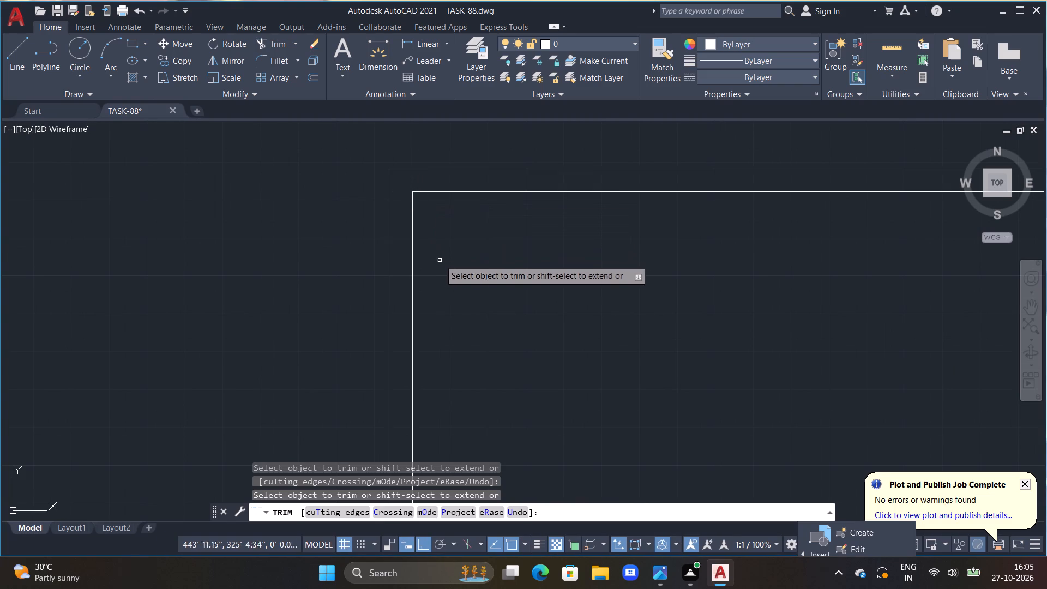
pyautogui.scroll(-1, 453, 268)
pyautogui.scroll(-1, 517, 293)
pyautogui.moveTo(526, 290); pyautogui.dragTo(424, 180, button='middle')
pyautogui.press('Escape')
pyautogui.press('Escape')
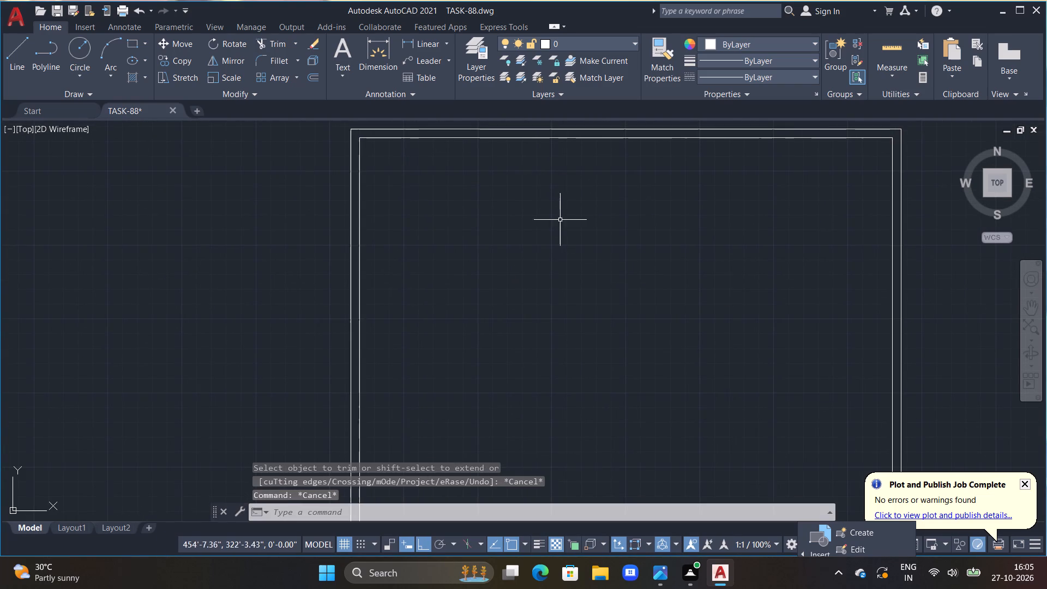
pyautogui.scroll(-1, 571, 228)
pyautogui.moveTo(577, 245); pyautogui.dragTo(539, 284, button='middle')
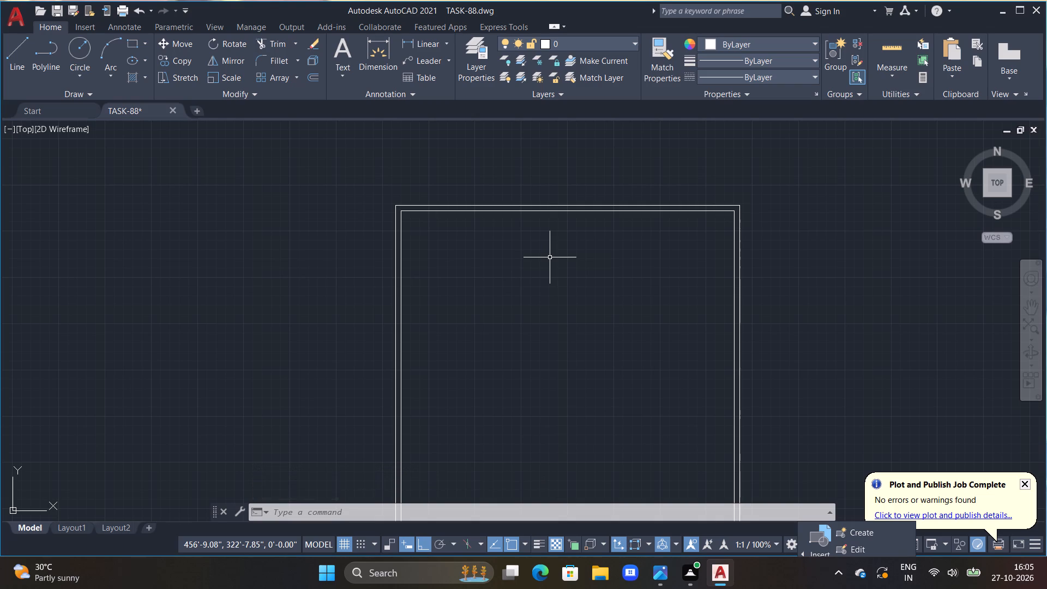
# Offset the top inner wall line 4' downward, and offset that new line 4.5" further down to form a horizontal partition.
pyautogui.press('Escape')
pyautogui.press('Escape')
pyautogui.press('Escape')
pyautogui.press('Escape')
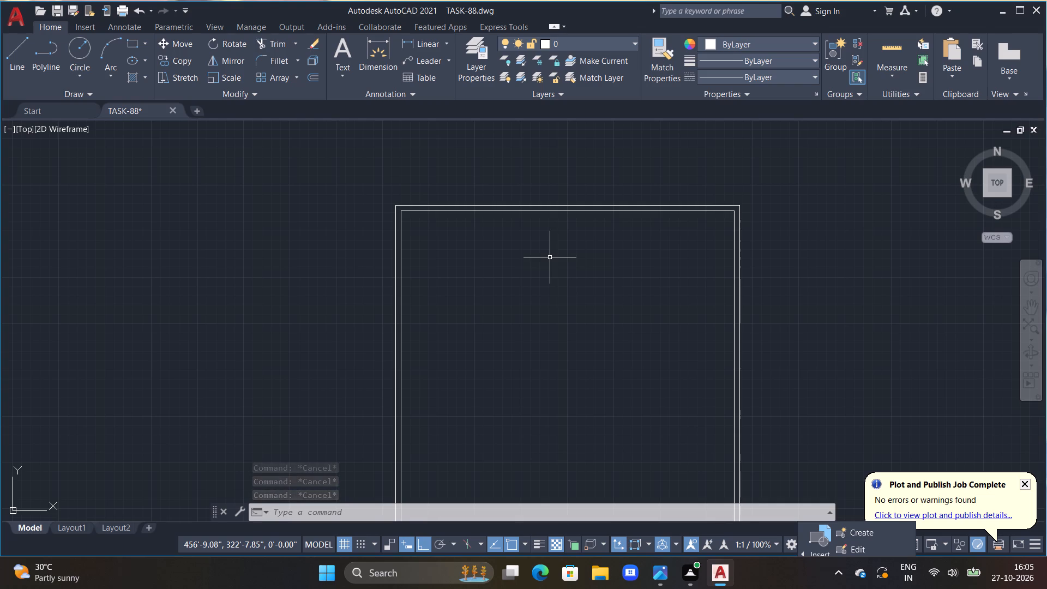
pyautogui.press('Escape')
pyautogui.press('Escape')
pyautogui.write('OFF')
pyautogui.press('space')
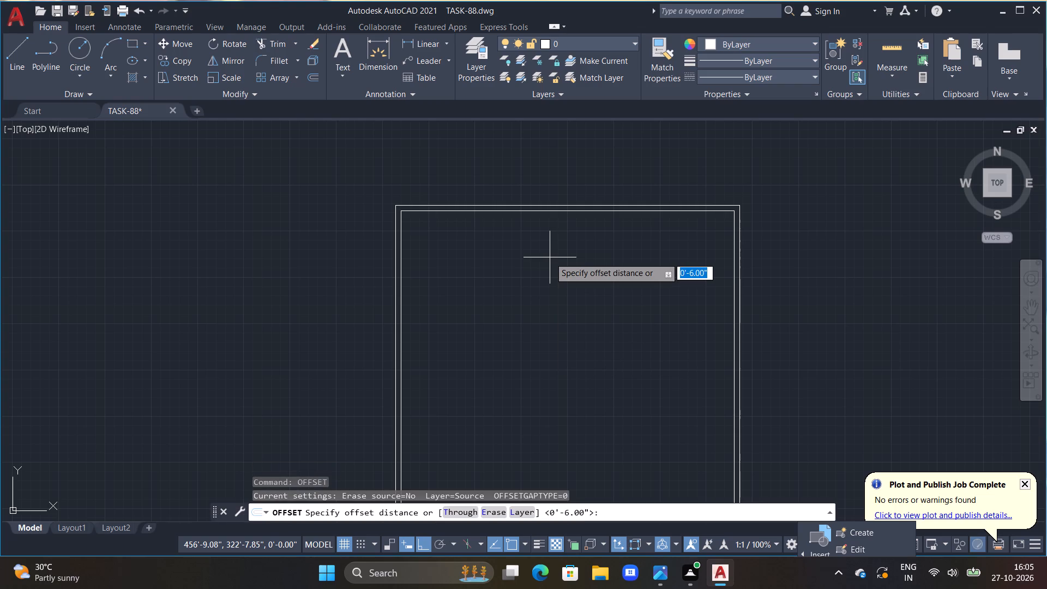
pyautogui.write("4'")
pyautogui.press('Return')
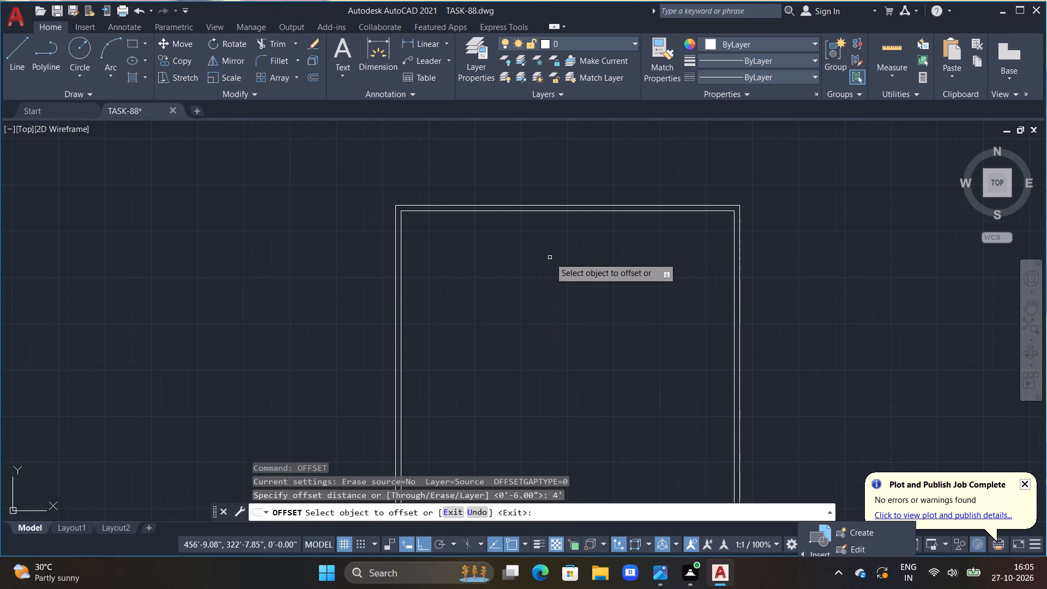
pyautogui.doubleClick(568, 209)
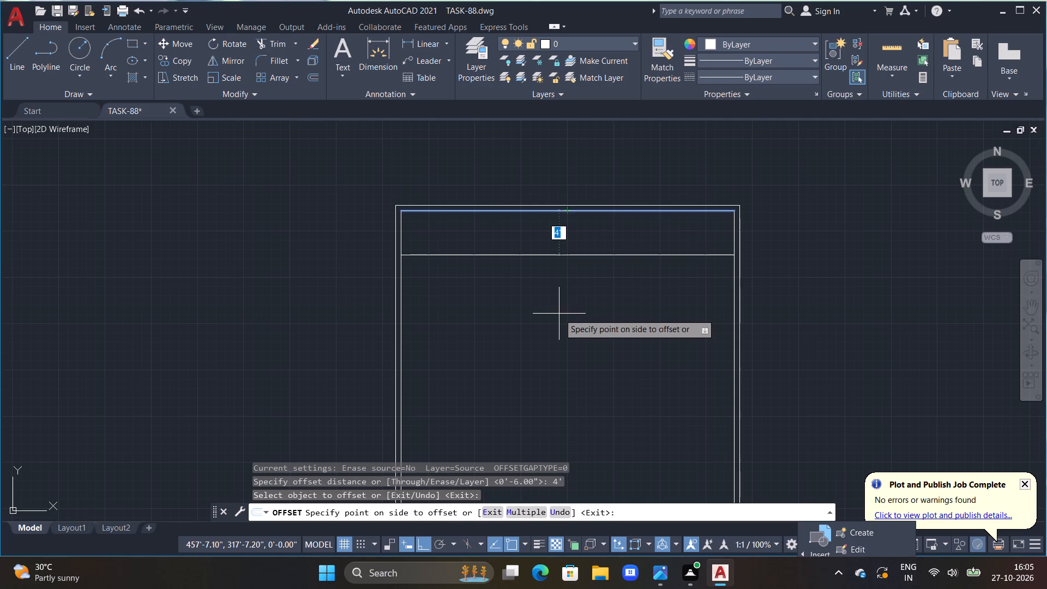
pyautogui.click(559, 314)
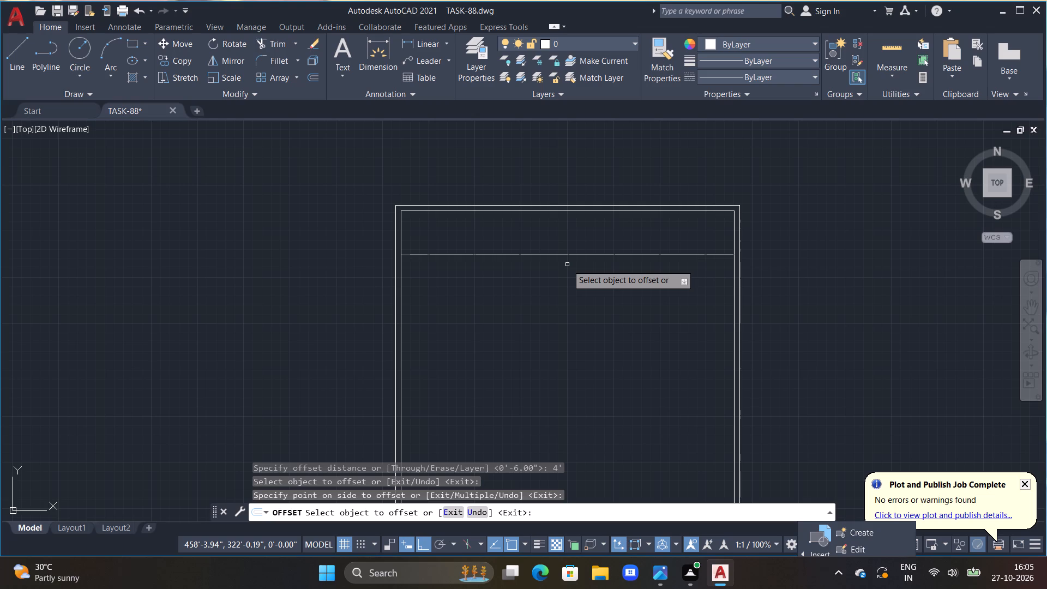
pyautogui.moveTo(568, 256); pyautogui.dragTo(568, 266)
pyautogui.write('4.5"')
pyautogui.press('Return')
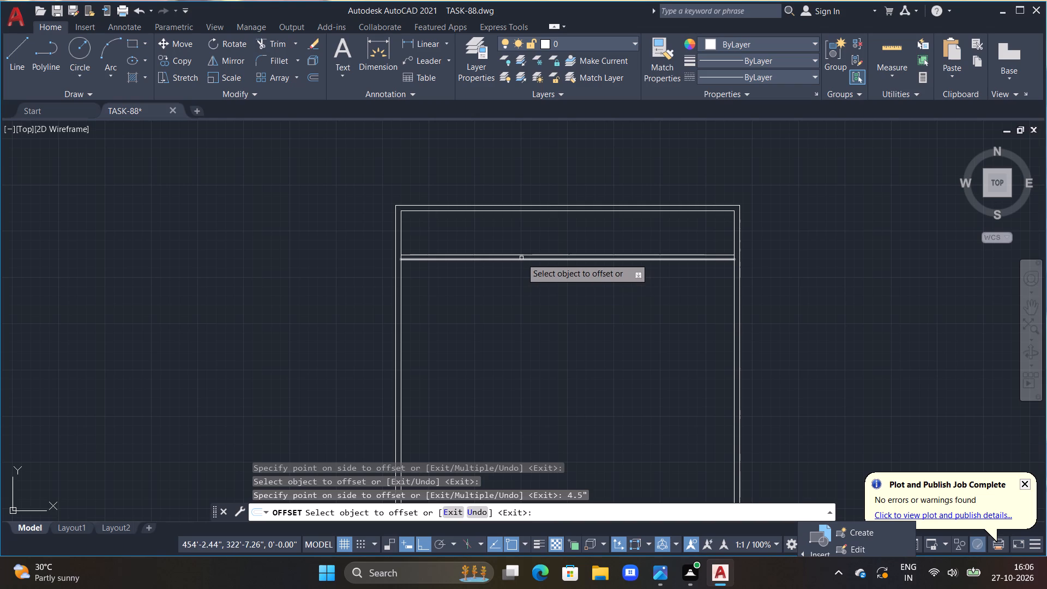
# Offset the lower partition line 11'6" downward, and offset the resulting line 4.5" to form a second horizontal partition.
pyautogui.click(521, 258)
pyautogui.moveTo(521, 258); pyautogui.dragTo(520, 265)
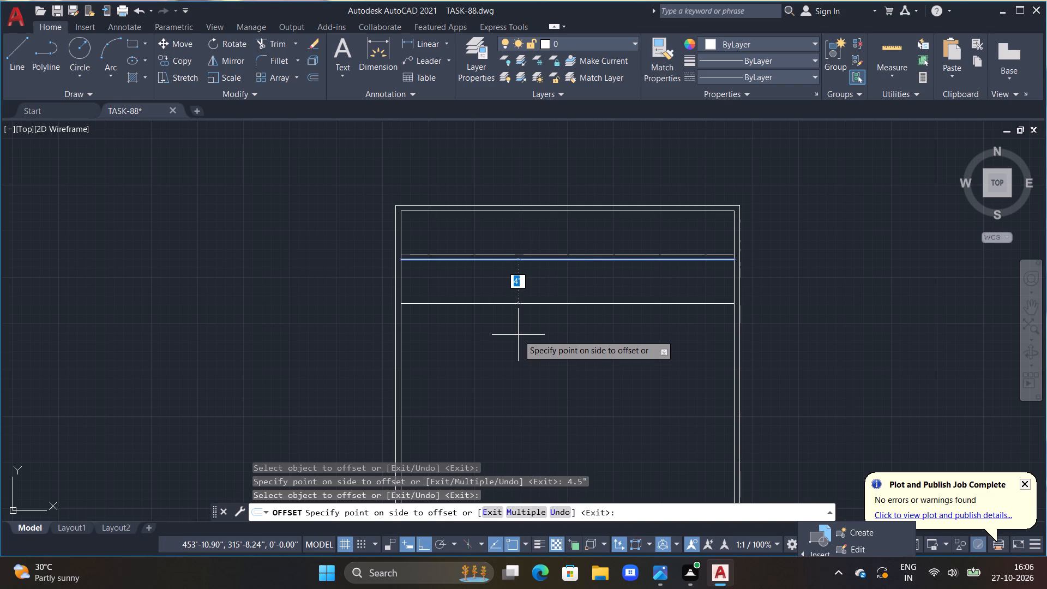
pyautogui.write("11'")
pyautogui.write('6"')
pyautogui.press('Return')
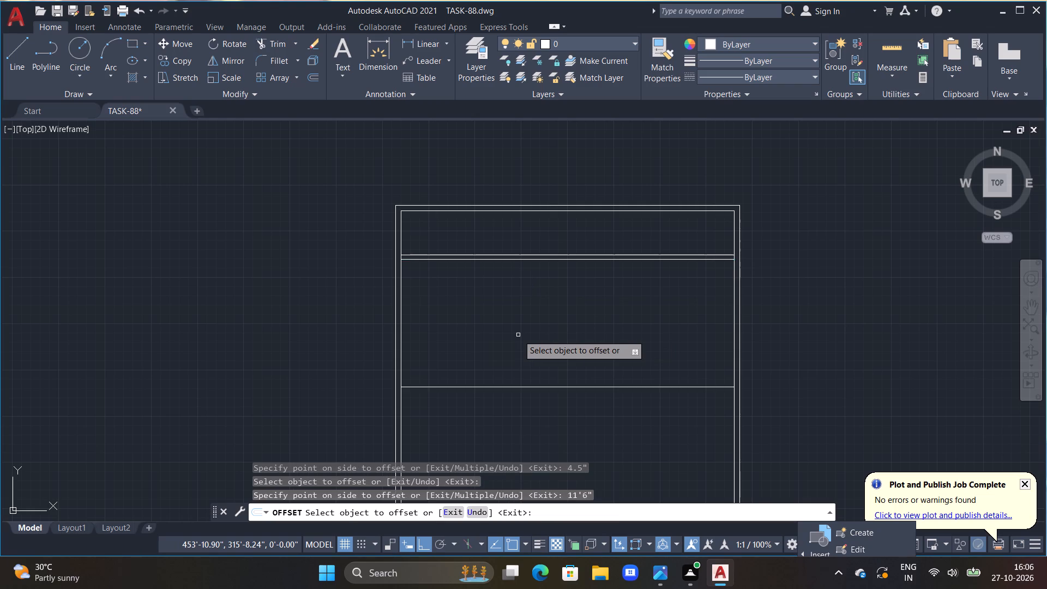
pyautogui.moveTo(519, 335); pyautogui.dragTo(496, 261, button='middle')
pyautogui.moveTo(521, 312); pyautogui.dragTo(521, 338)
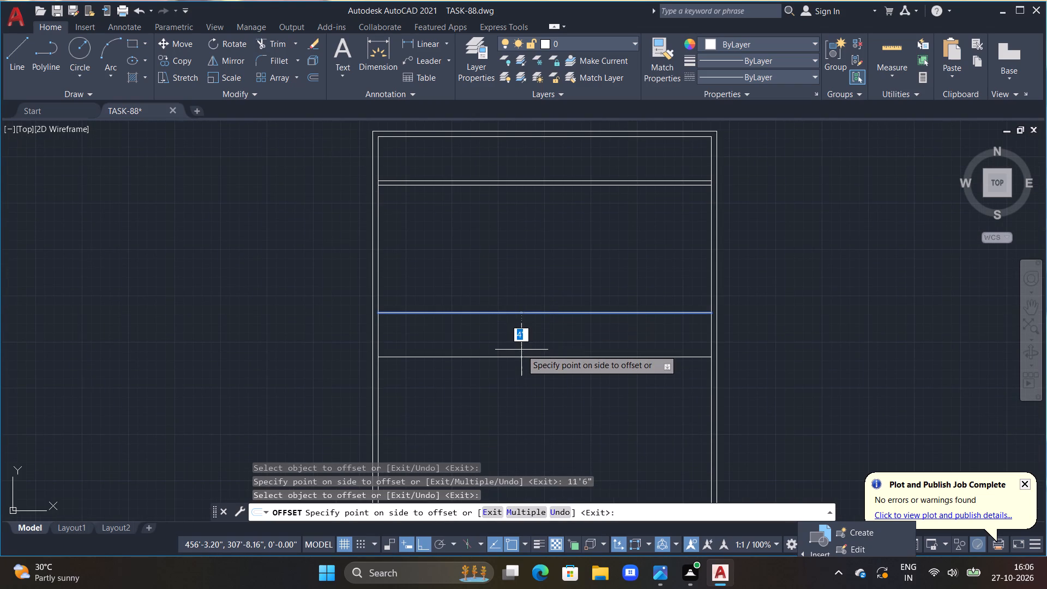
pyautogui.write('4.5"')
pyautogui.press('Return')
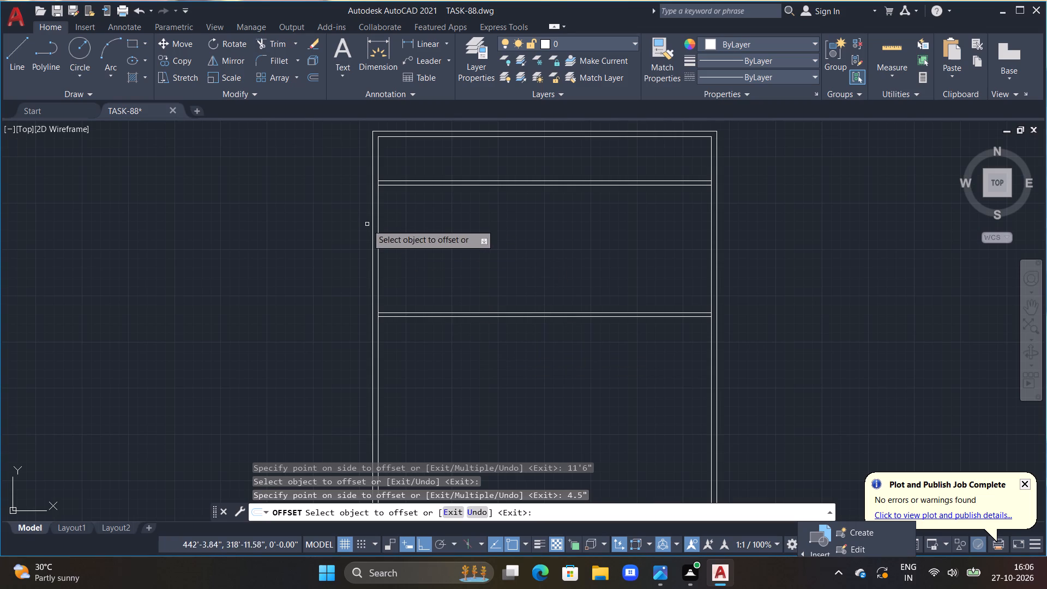
# Offset the right inner wall line 10'0" inward to create a vertical partition line.
pyautogui.doubleClick(712, 160)
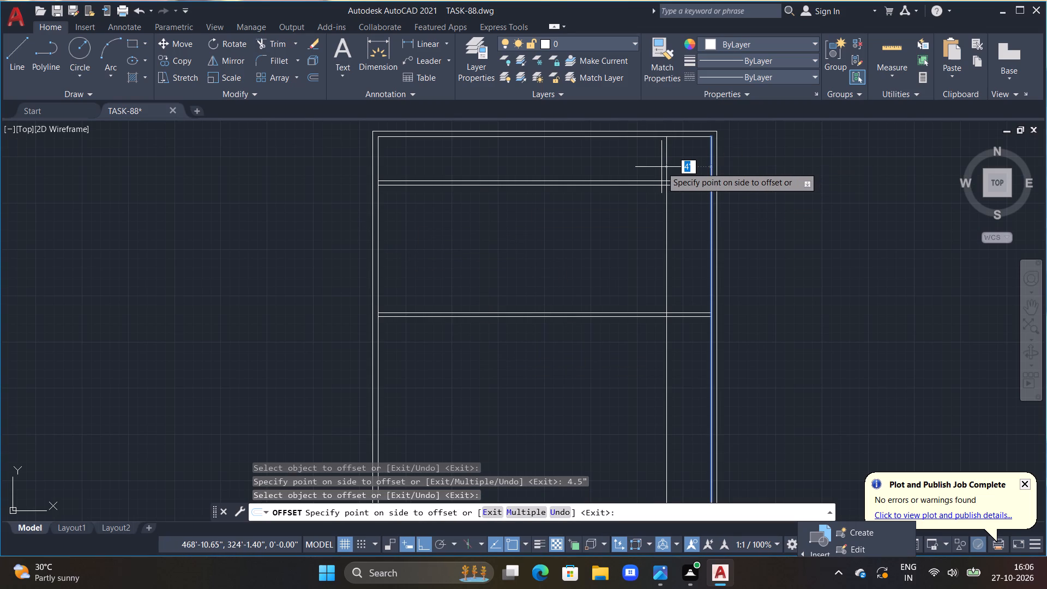
pyautogui.write('10\'0"')
pyautogui.press('Return')
pyautogui.scroll(-1, 645, 185)
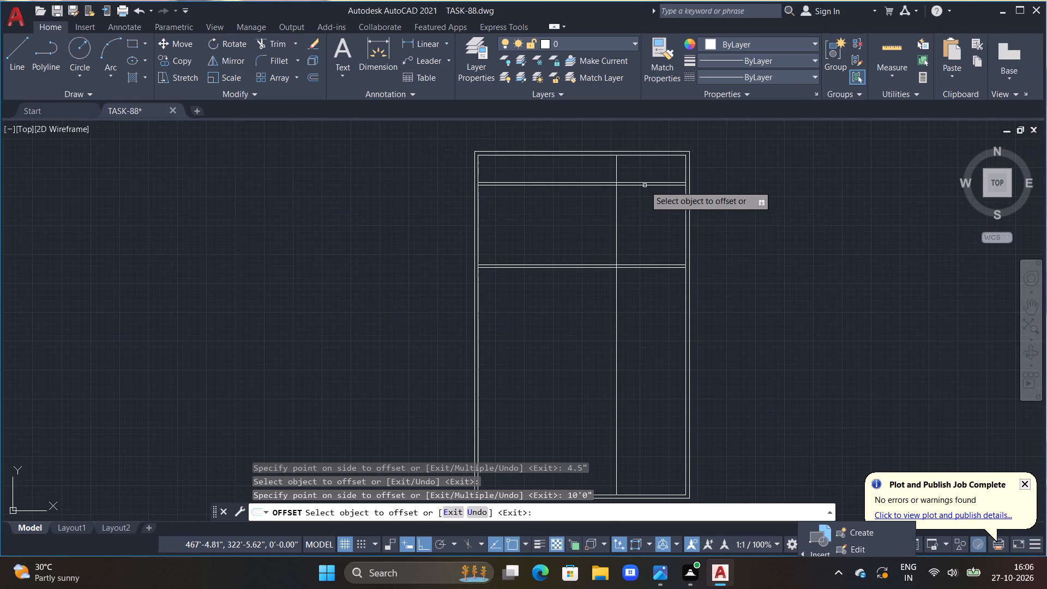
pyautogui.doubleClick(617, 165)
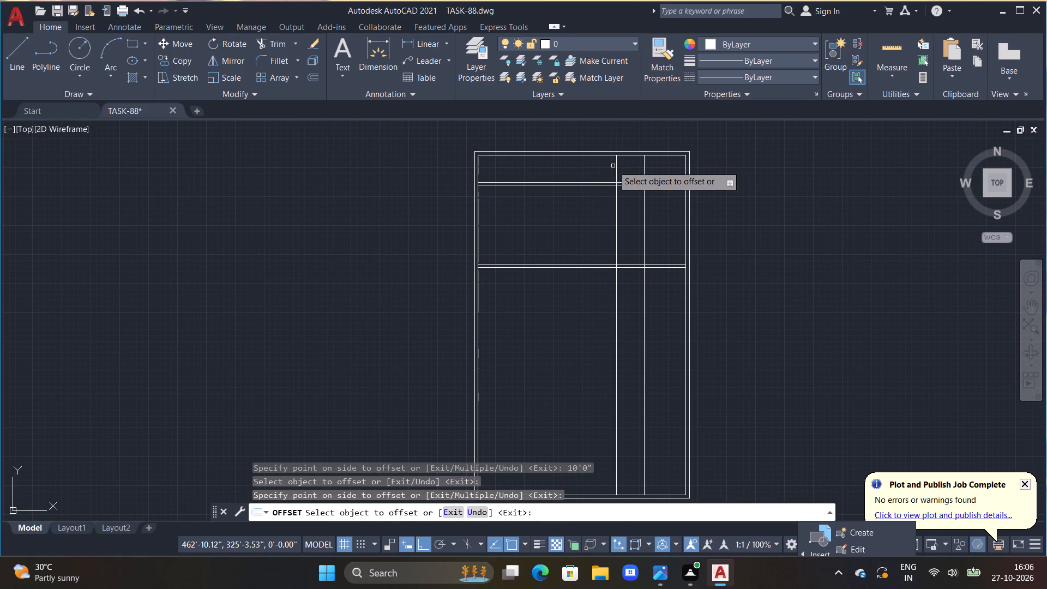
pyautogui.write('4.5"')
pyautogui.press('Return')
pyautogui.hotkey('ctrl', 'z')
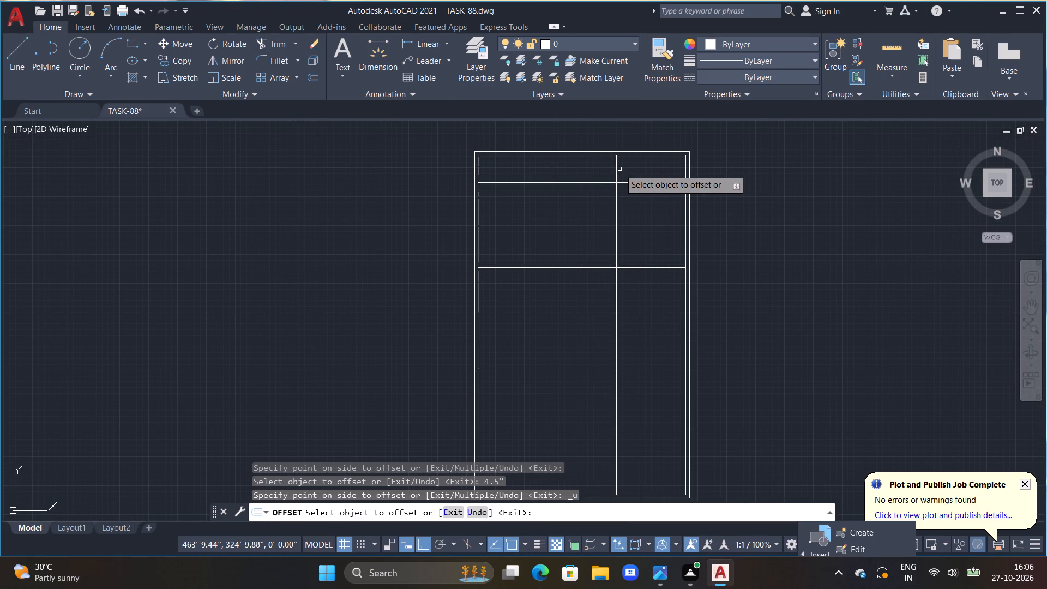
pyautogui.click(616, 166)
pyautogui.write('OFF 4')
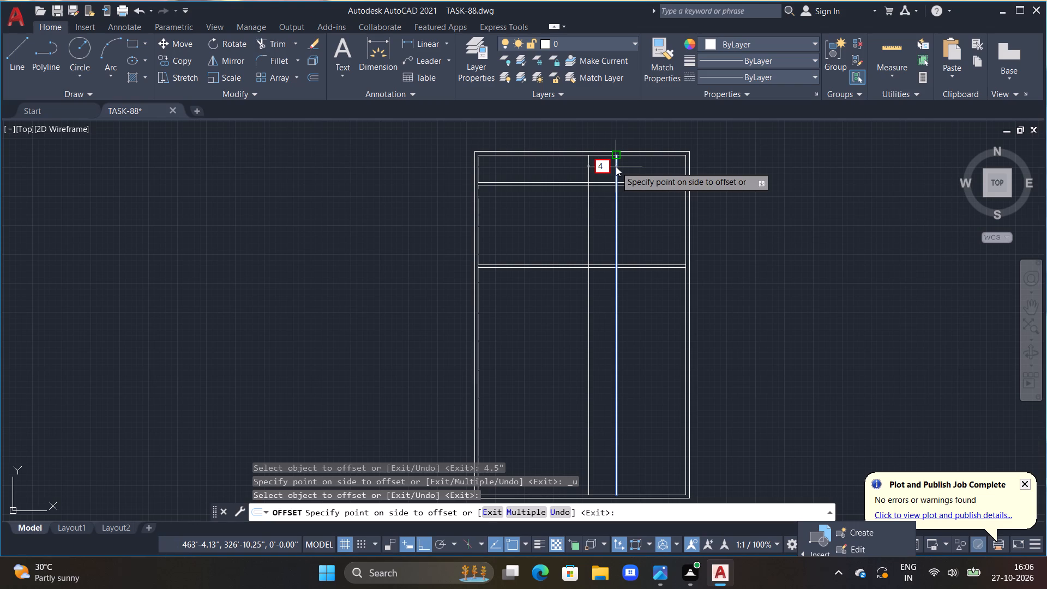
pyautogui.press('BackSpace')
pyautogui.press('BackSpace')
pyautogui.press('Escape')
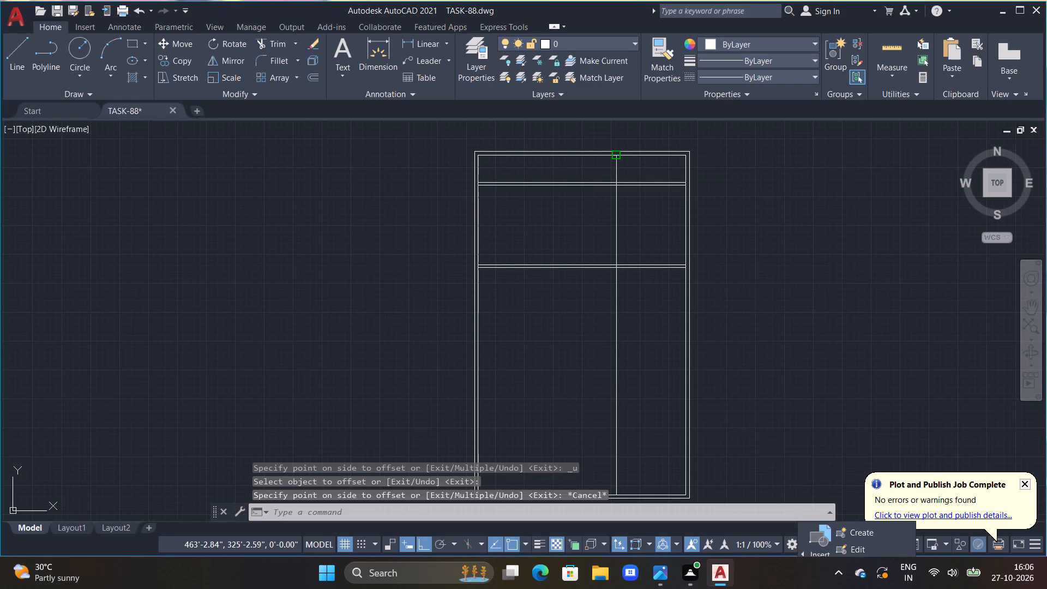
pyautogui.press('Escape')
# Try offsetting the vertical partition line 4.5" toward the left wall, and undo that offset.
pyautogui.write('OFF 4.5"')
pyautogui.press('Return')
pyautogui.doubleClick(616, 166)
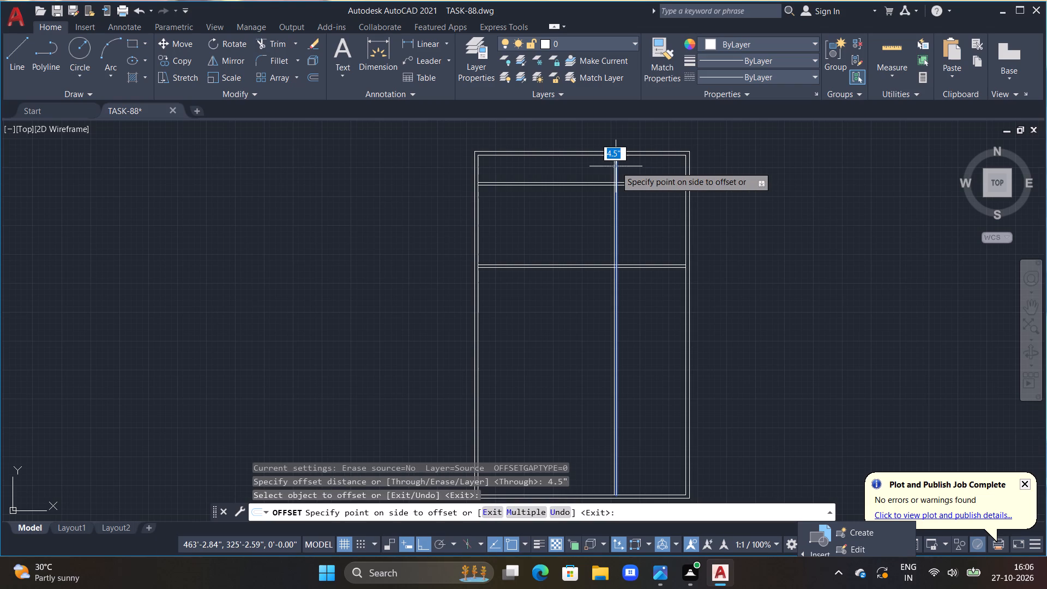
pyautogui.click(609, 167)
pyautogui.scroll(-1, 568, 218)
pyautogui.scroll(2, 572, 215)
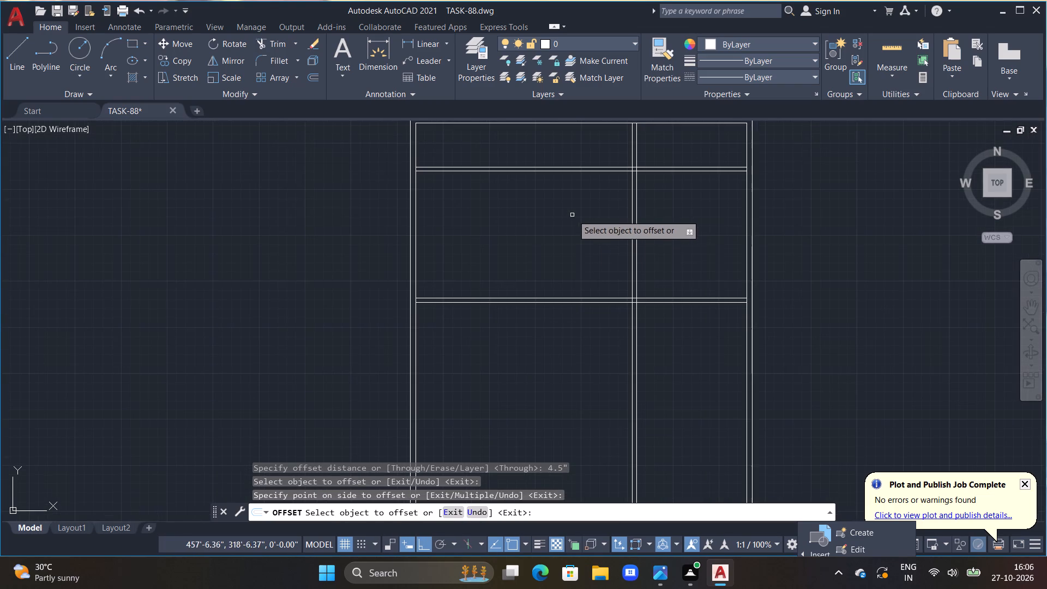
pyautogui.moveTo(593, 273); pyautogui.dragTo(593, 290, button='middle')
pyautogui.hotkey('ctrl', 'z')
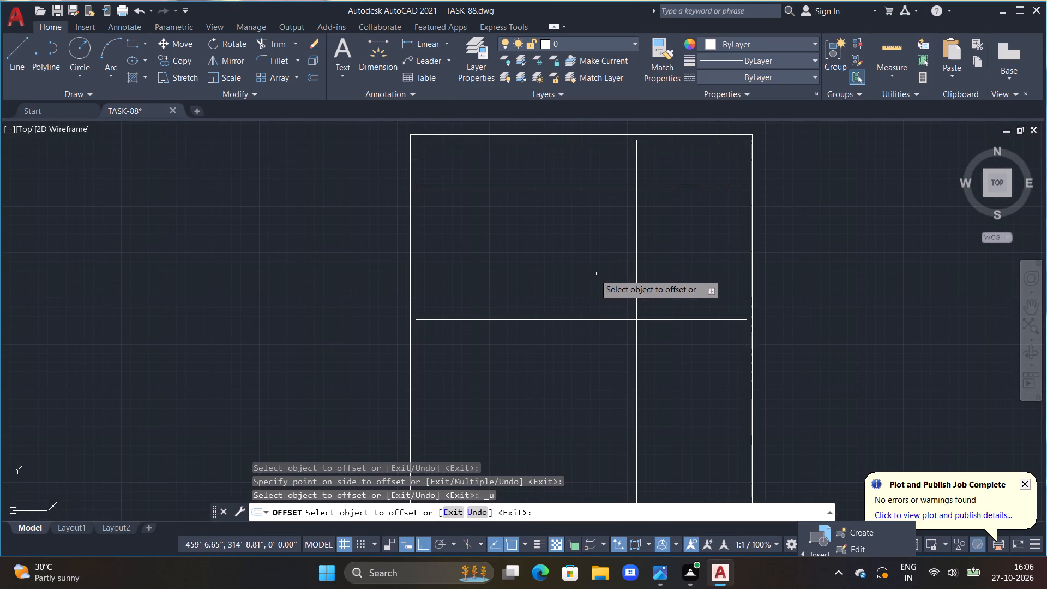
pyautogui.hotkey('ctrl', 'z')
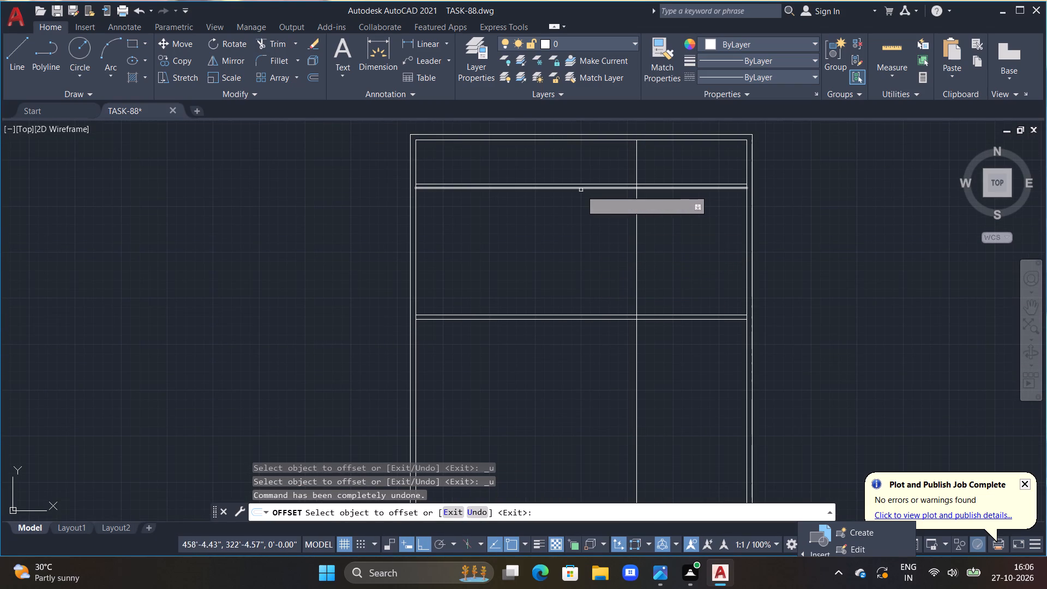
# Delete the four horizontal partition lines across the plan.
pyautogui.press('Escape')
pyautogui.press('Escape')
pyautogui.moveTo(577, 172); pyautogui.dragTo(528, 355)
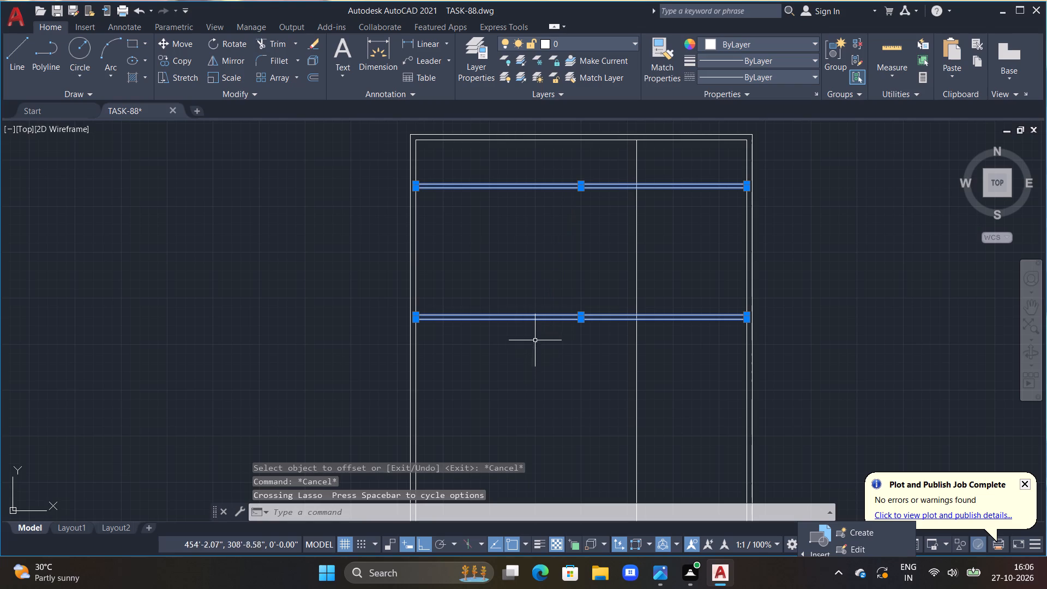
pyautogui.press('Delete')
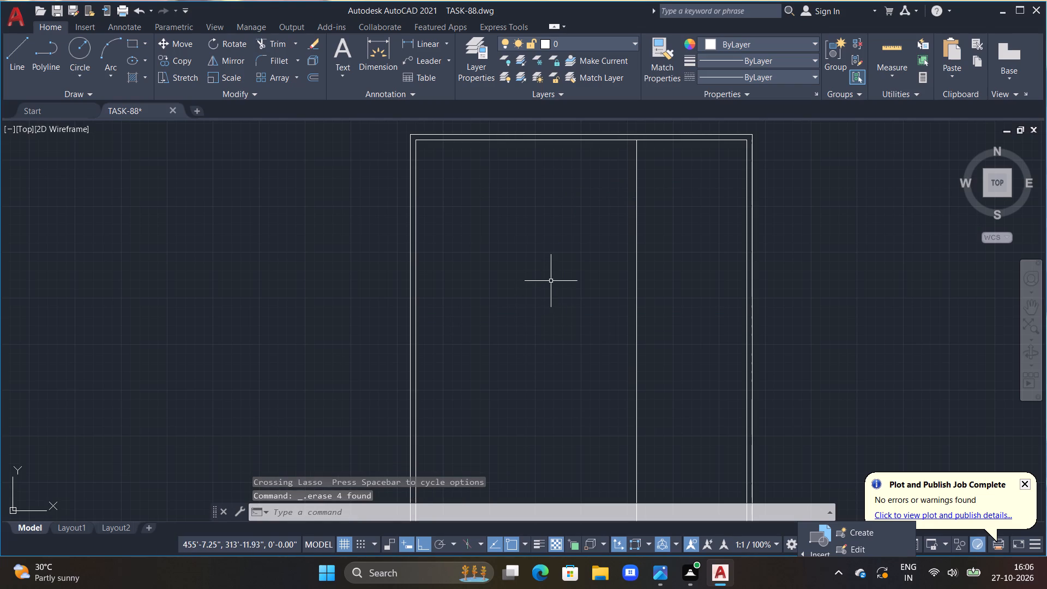
# Offset the vertical partition line 6" toward the right wall to give the partition its thickness.
pyautogui.scroll(1, 642, 191)
pyautogui.moveTo(638, 288); pyautogui.dragTo(639, 298, button='middle')
pyautogui.scroll(-1, 671, 158)
pyautogui.moveTo(671, 160); pyautogui.dragTo(664, 292, button='middle')
pyautogui.scroll(2, 664, 292)
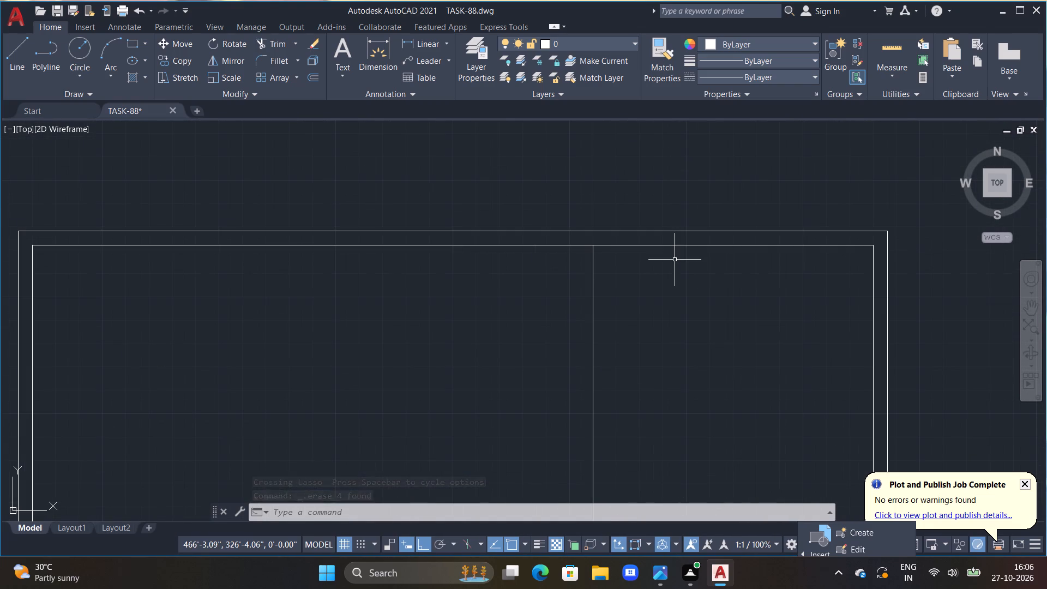
pyautogui.write('OFF')
pyautogui.press('space')
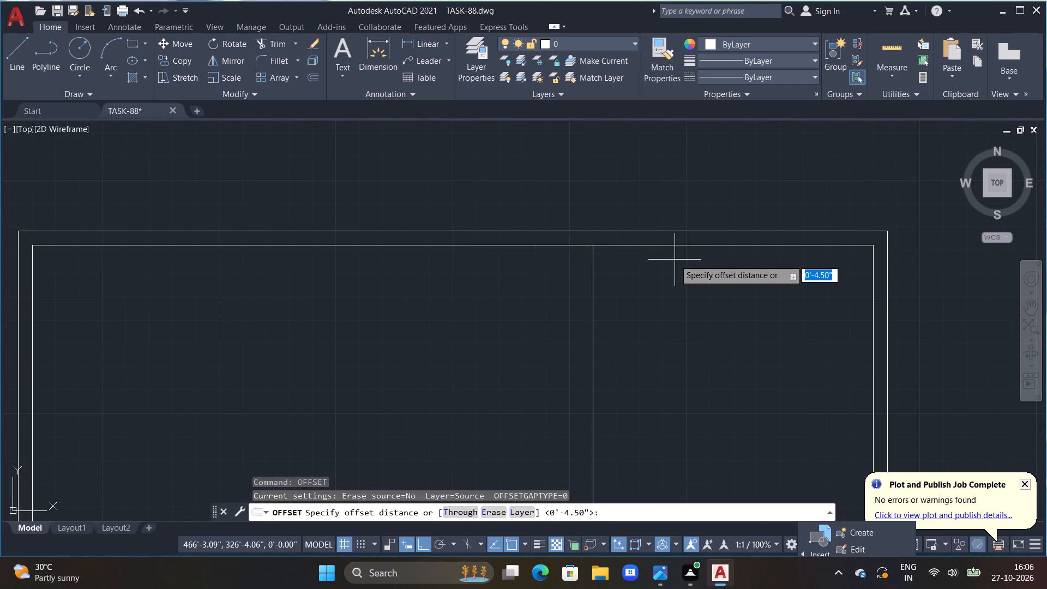
pyautogui.write('6"')
pyautogui.press('Return')
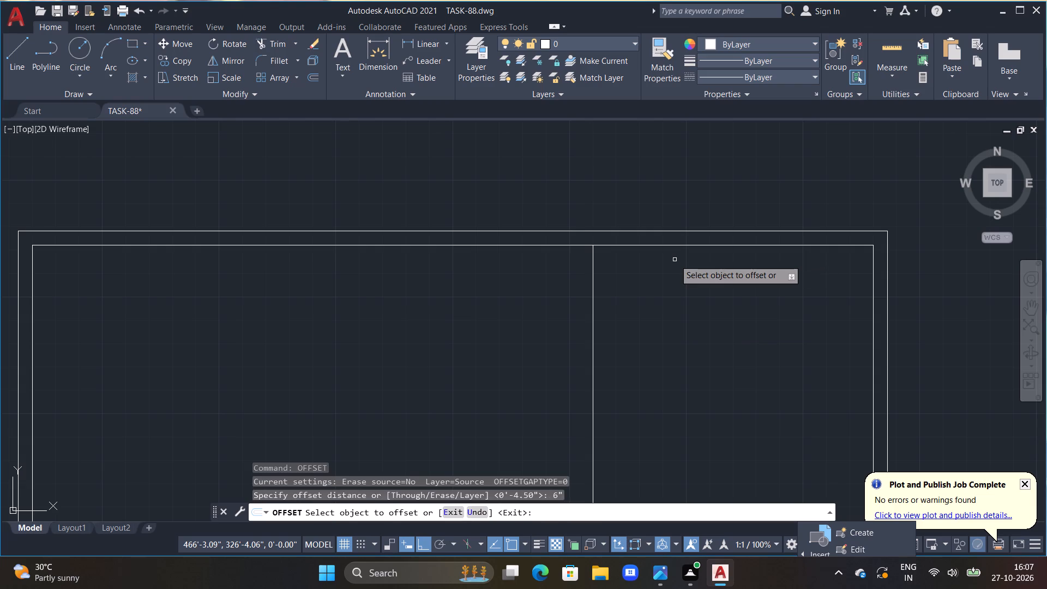
pyautogui.click(594, 262)
pyautogui.click(649, 277)
# Offset the top inner wall line 4' downward and that new line 6" further down to form a horizontal partition.
pyautogui.scroll(-2, 666, 272)
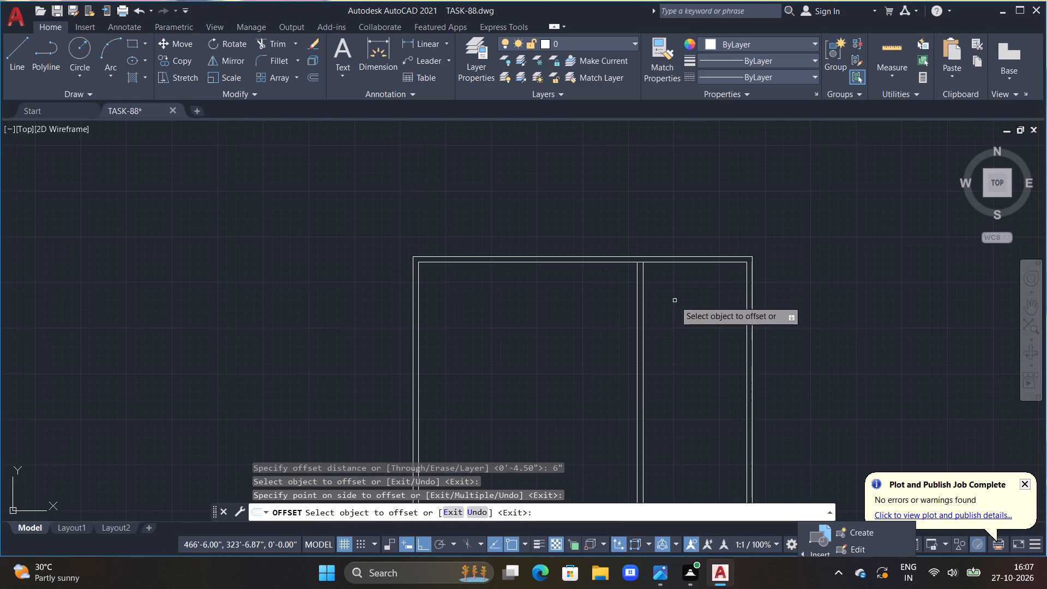
pyautogui.moveTo(671, 299); pyautogui.dragTo(631, 273, button='middle')
pyautogui.click(650, 236)
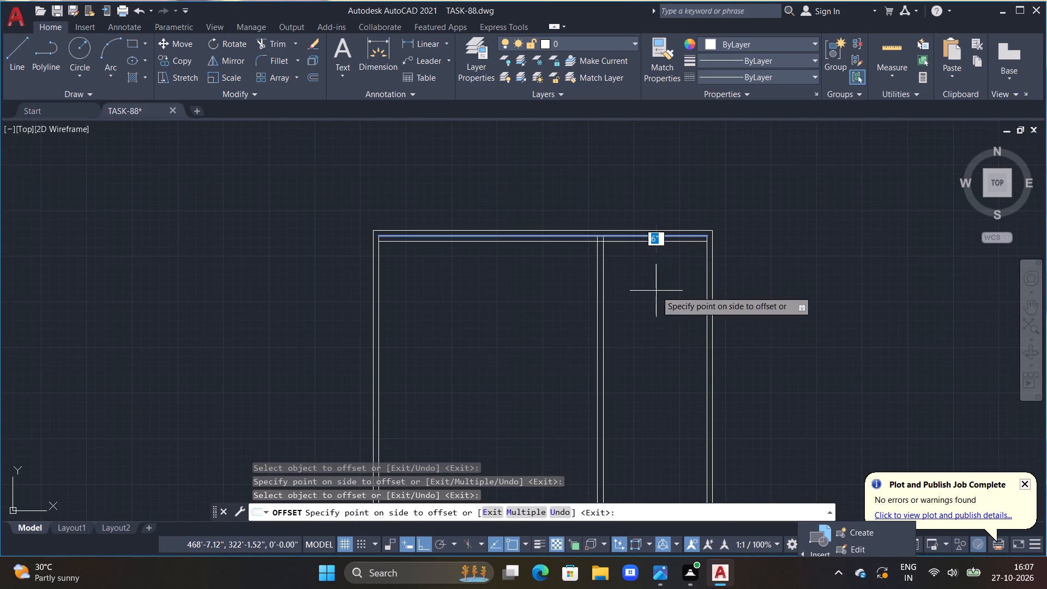
pyautogui.write('10')
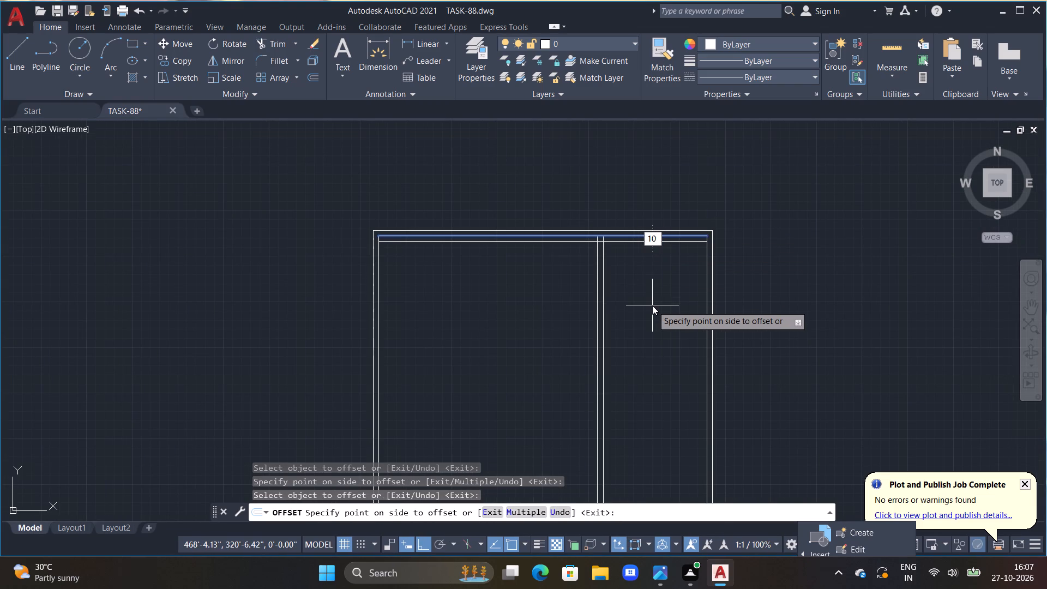
pyautogui.press('BackSpace')
pyautogui.press('BackSpace')
pyautogui.write("4'")
pyautogui.press('Return')
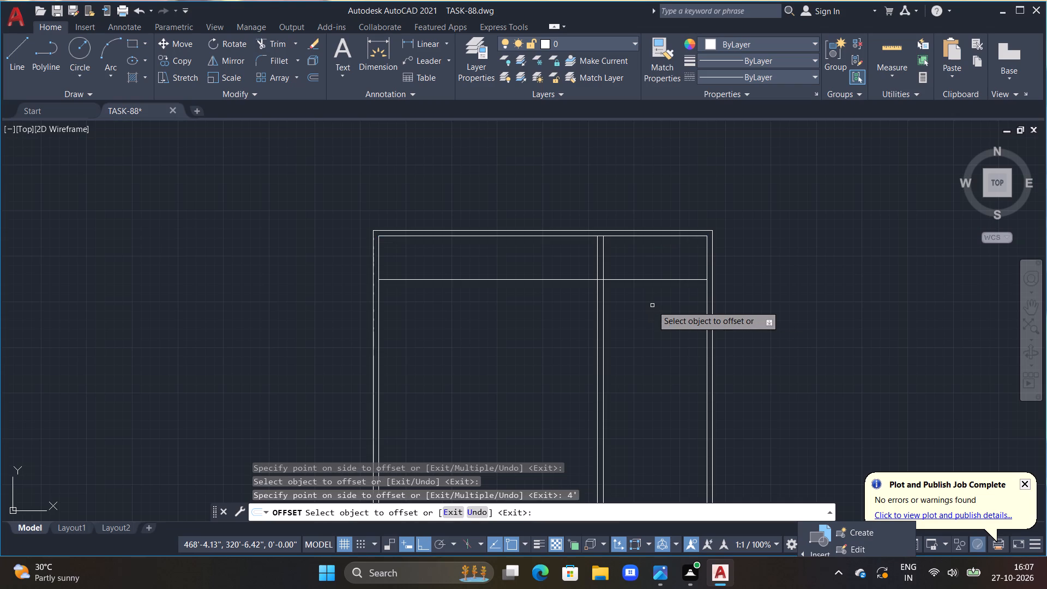
pyautogui.moveTo(651, 280); pyautogui.dragTo(652, 290)
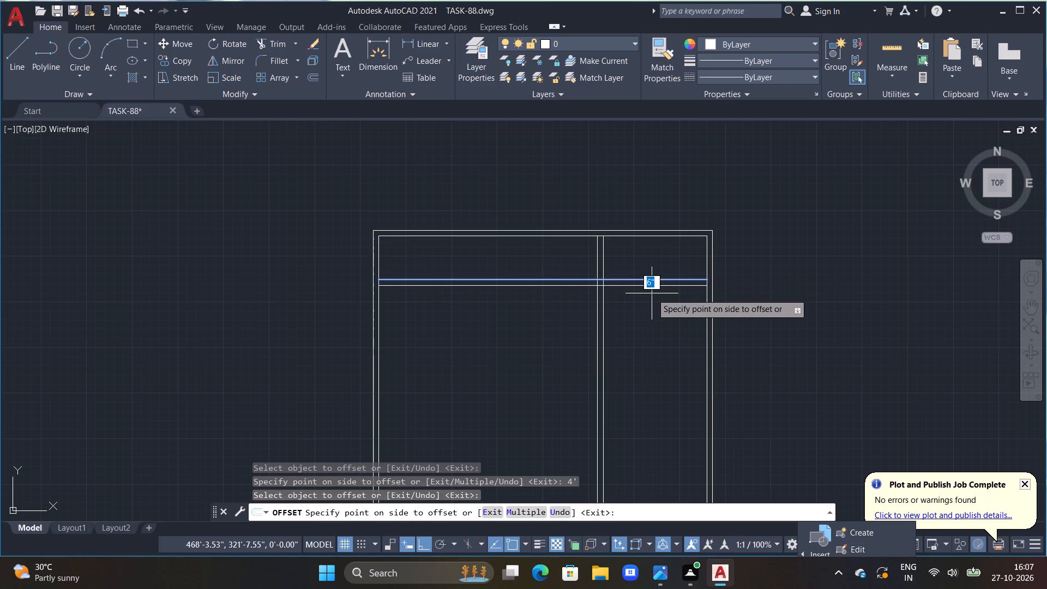
pyautogui.click(652, 293)
# Offset the upper horizontal partition's lower line 11'6" downward and that new line 6" further down to form a second partition.
pyautogui.scroll(-2, 649, 303)
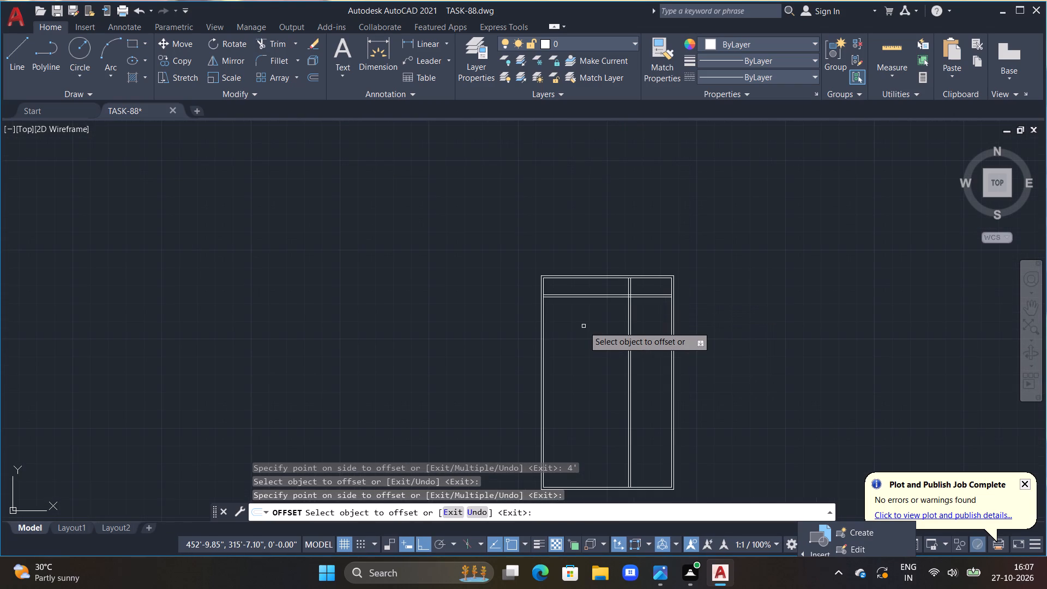
pyautogui.moveTo(566, 329); pyautogui.dragTo(562, 303, button='middle')
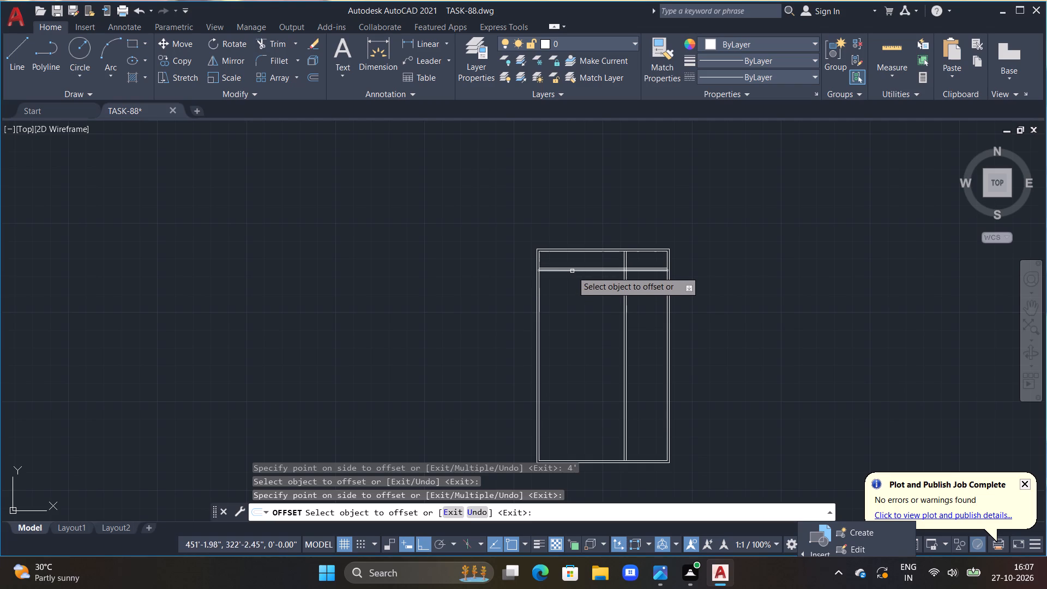
pyautogui.moveTo(572, 271); pyautogui.dragTo(577, 317)
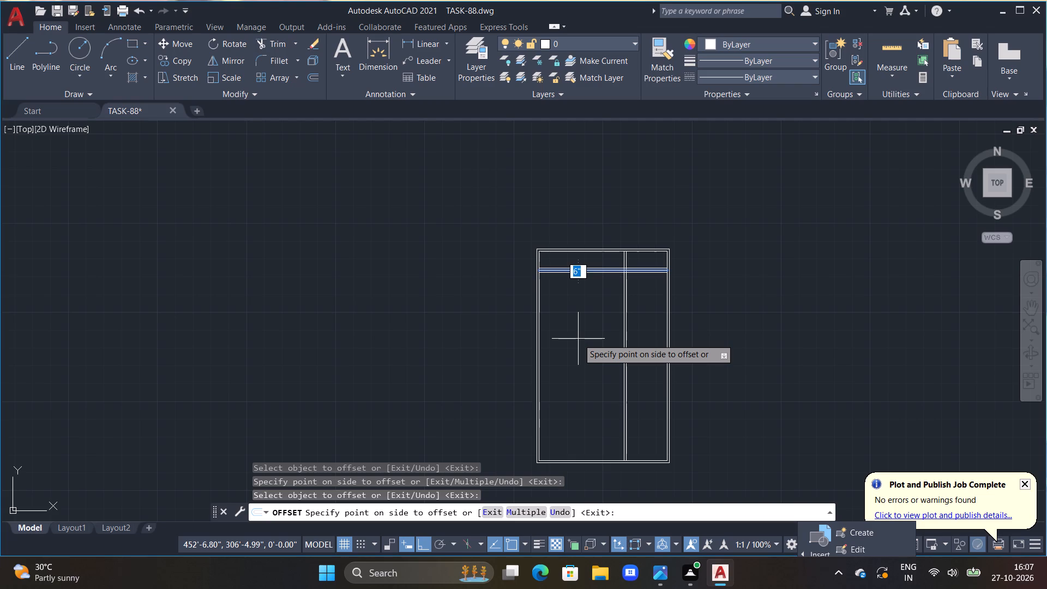
pyautogui.write('11\'6"')
pyautogui.press('Return')
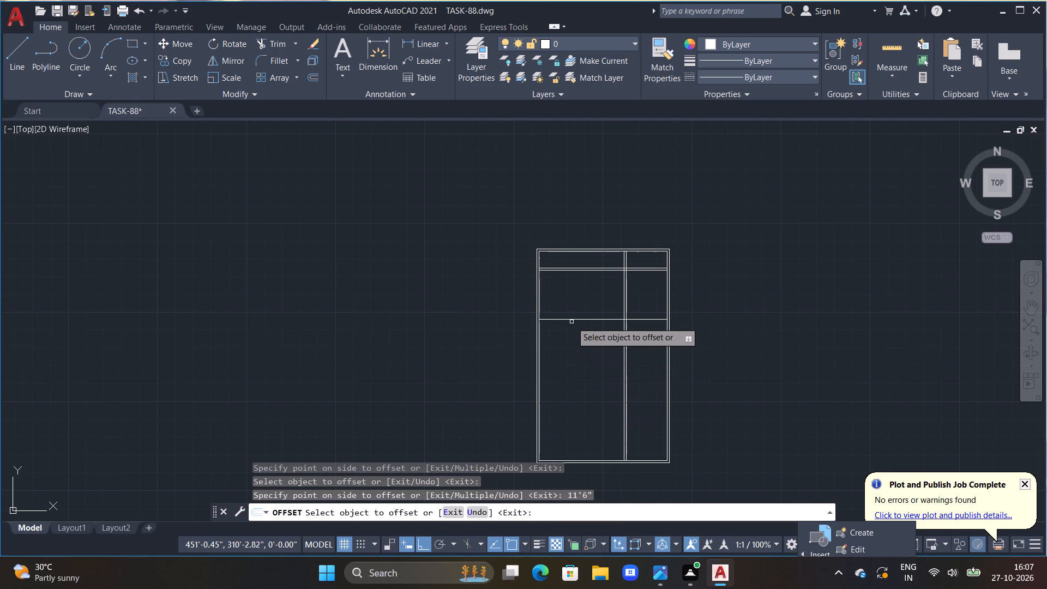
pyautogui.doubleClick(571, 321)
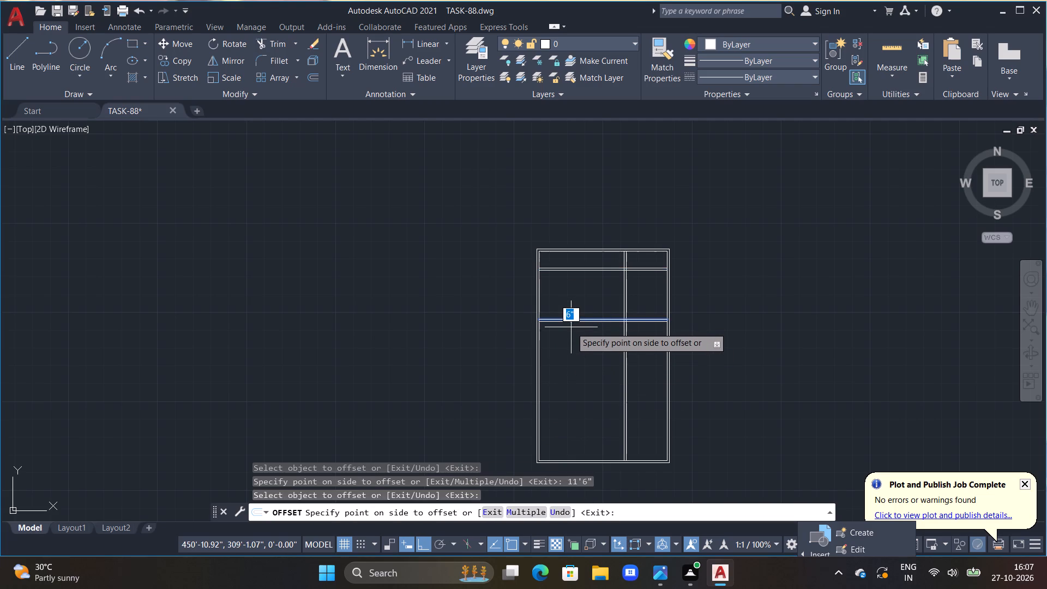
pyautogui.moveTo(571, 344); pyautogui.dragTo(572, 348)
pyautogui.press('Escape')
# Offset the upper horizontal partition's lower line 16' downward and that new line 6" further down to form a third partition.
pyautogui.scroll(-1, 590, 370)
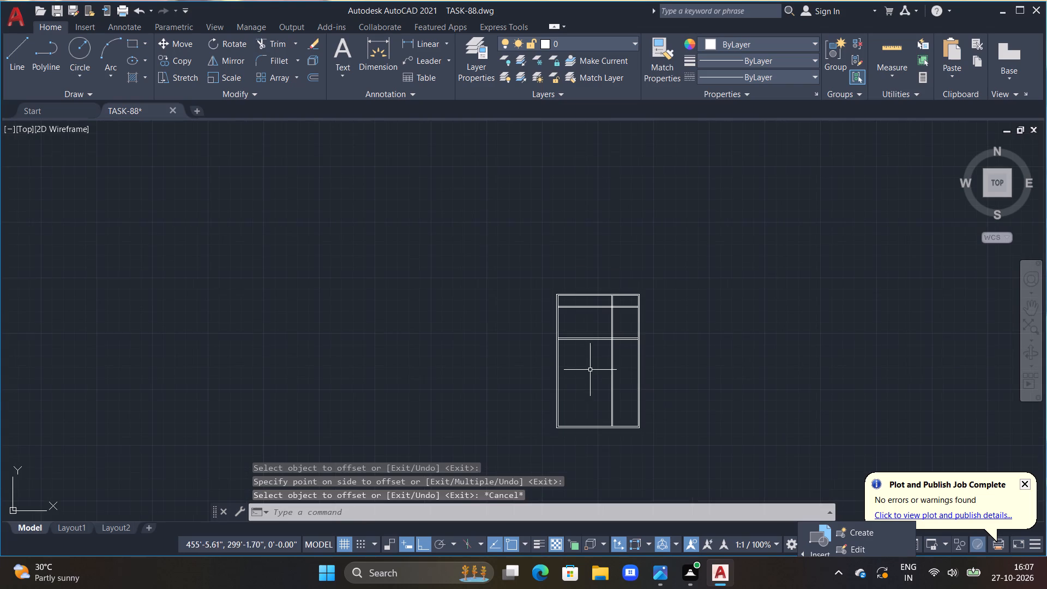
pyautogui.scroll(3, 628, 328)
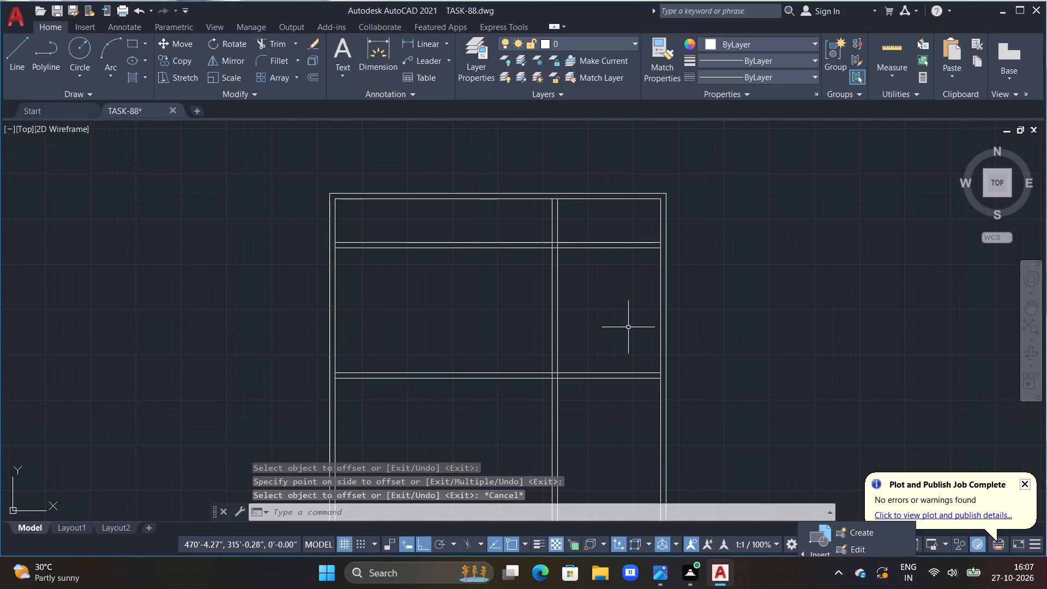
pyautogui.write('OFF 14')
pyautogui.press('BackSpace')
pyautogui.write("6'")
pyautogui.press('Return')
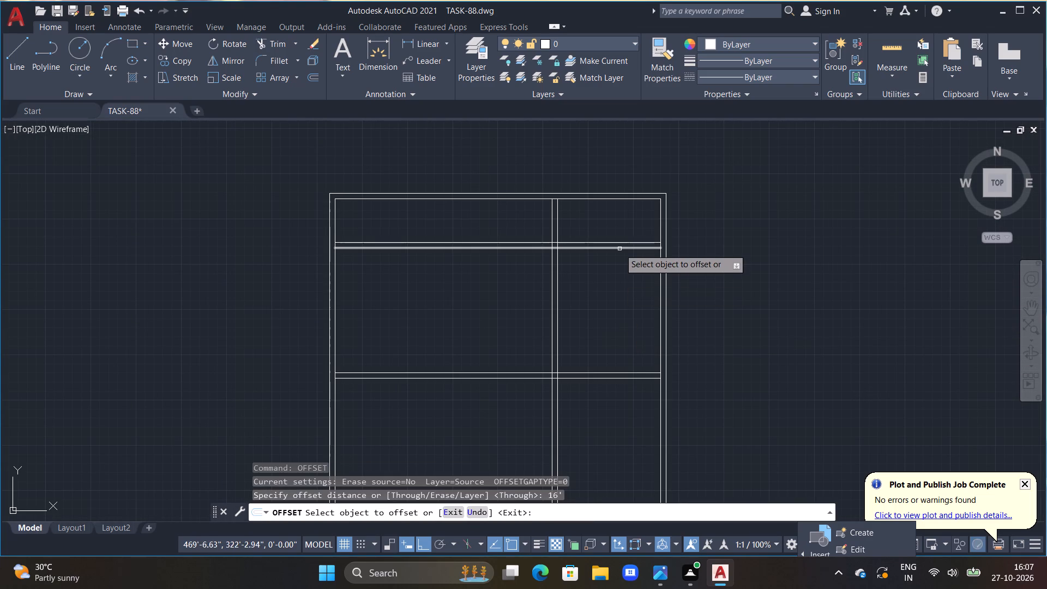
pyautogui.moveTo(619, 249); pyautogui.dragTo(619, 254)
pyautogui.click(618, 417)
pyautogui.moveTo(617, 432); pyautogui.dragTo(624, 396, button='middle')
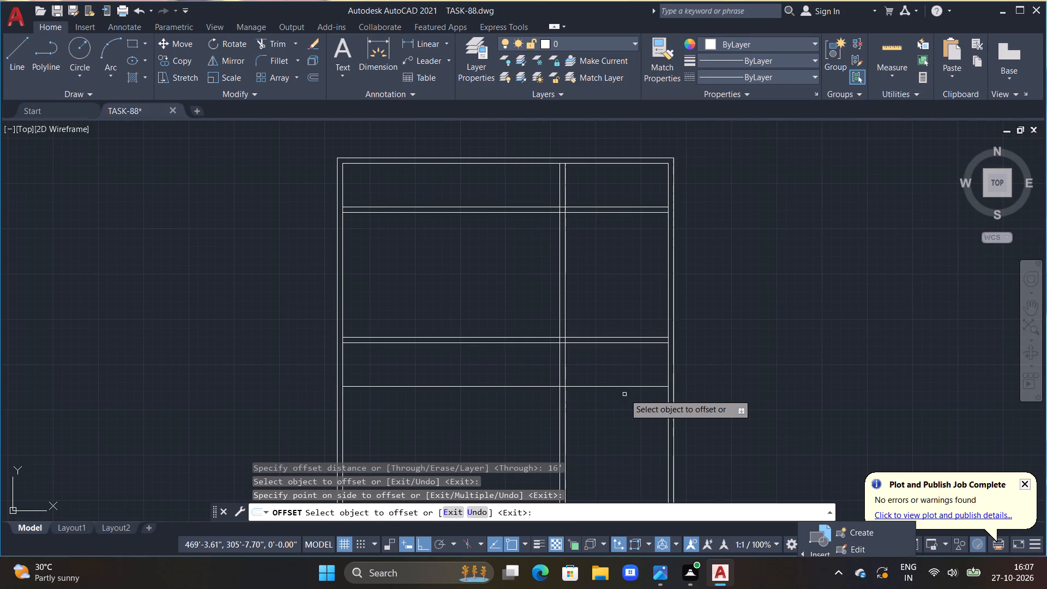
pyautogui.click(624, 387)
pyautogui.write('6"')
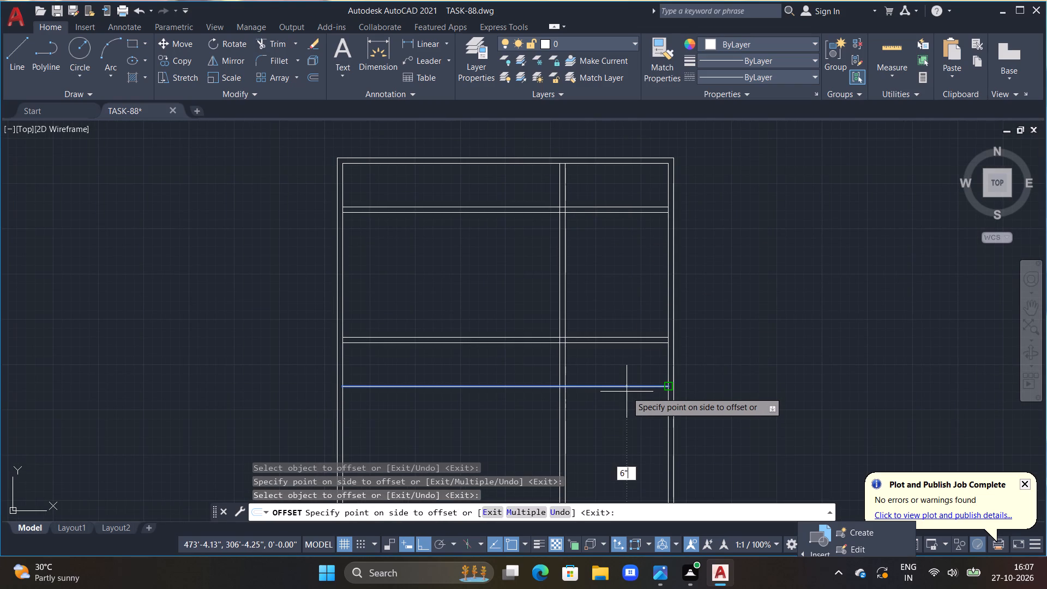
pyautogui.press('Return')
pyautogui.press('Escape')
# Trim away the lowest horizontal partition left of the vertical partition and the middle horizontal partition right of it.
pyautogui.scroll(-1, 623, 400)
pyautogui.moveTo(619, 406); pyautogui.dragTo(679, 387, button='middle')
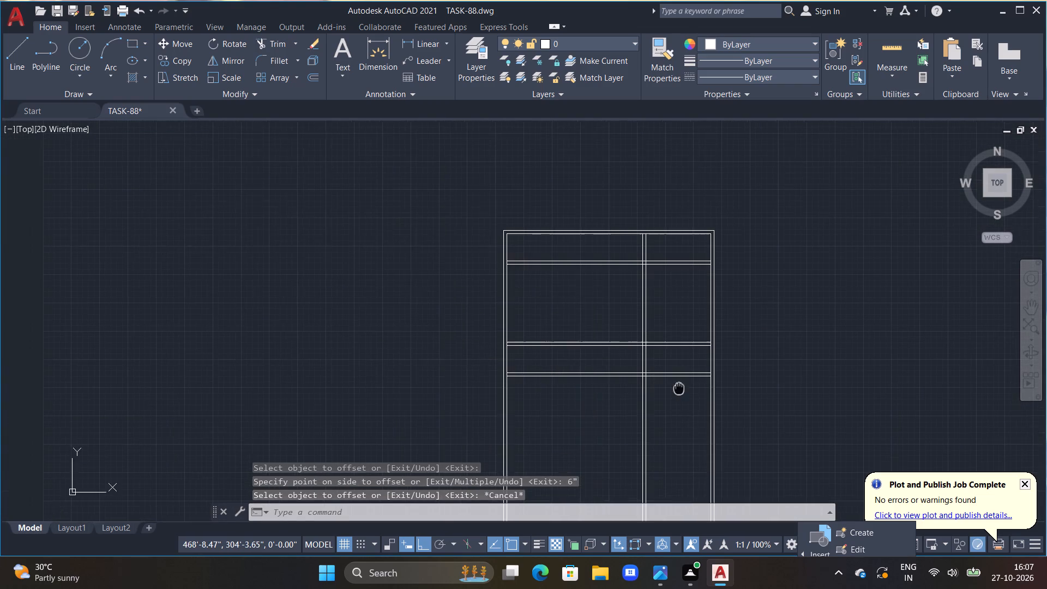
pyautogui.moveTo(679, 387); pyautogui.dragTo(684, 385, button='middle')
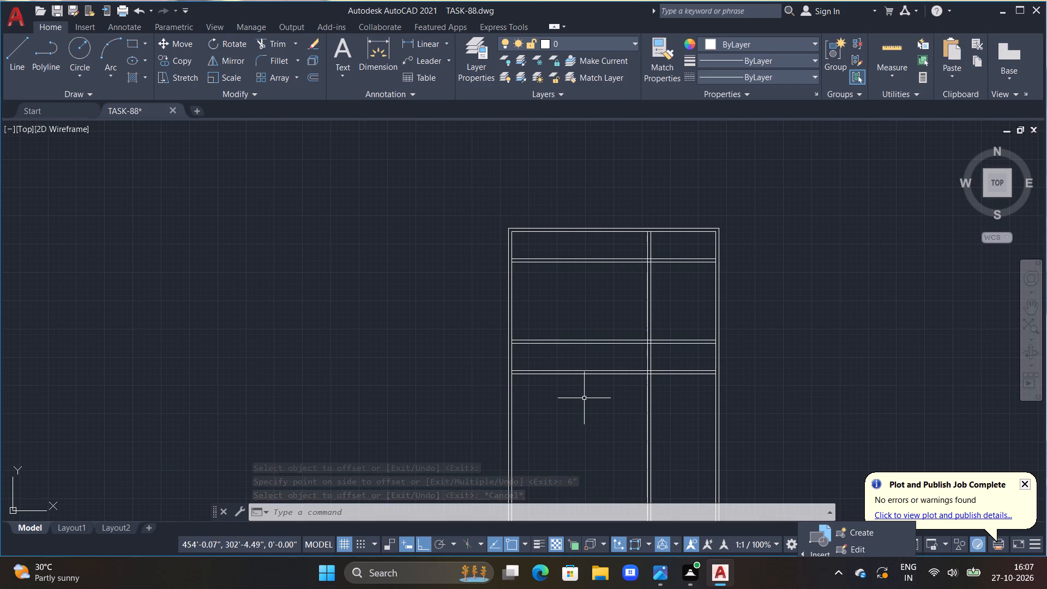
pyautogui.moveTo(568, 400); pyautogui.dragTo(546, 399, button='middle')
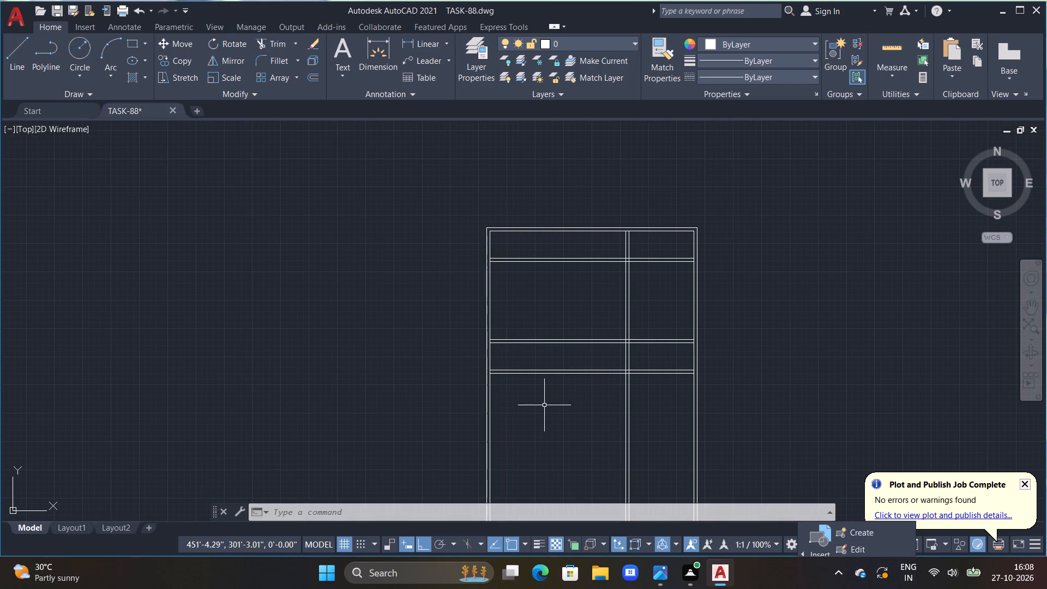
pyautogui.press('`')
pyautogui.press('Escape')
pyautogui.press('t')
pyautogui.press('r')
pyautogui.press('space')
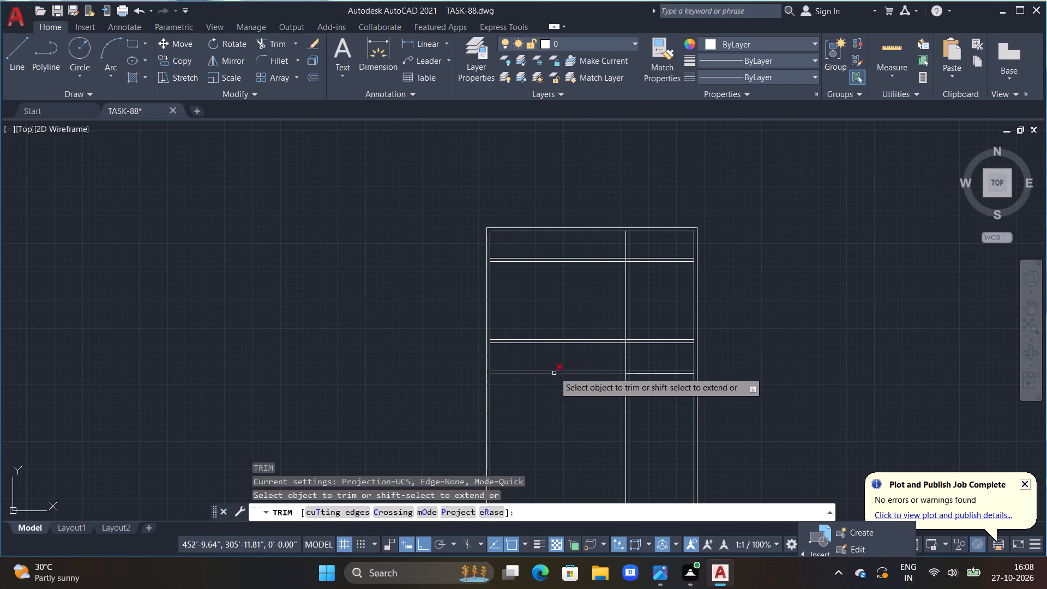
pyautogui.moveTo(556, 357); pyautogui.dragTo(542, 396)
pyautogui.click(542, 396)
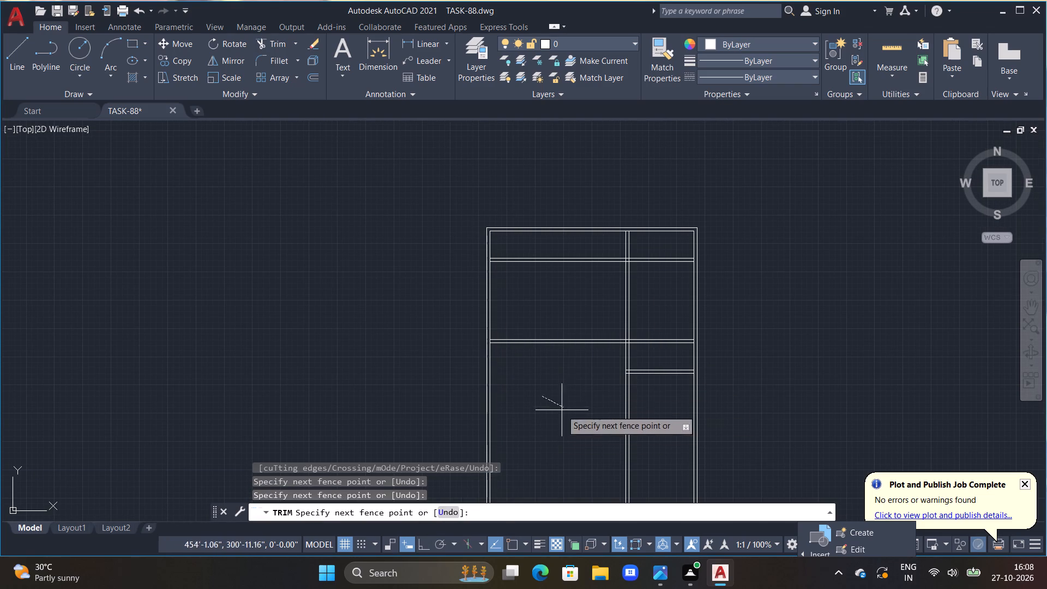
pyautogui.click(564, 434)
pyautogui.click(562, 440)
pyautogui.click(601, 372)
pyautogui.moveTo(654, 355); pyautogui.dragTo(653, 347)
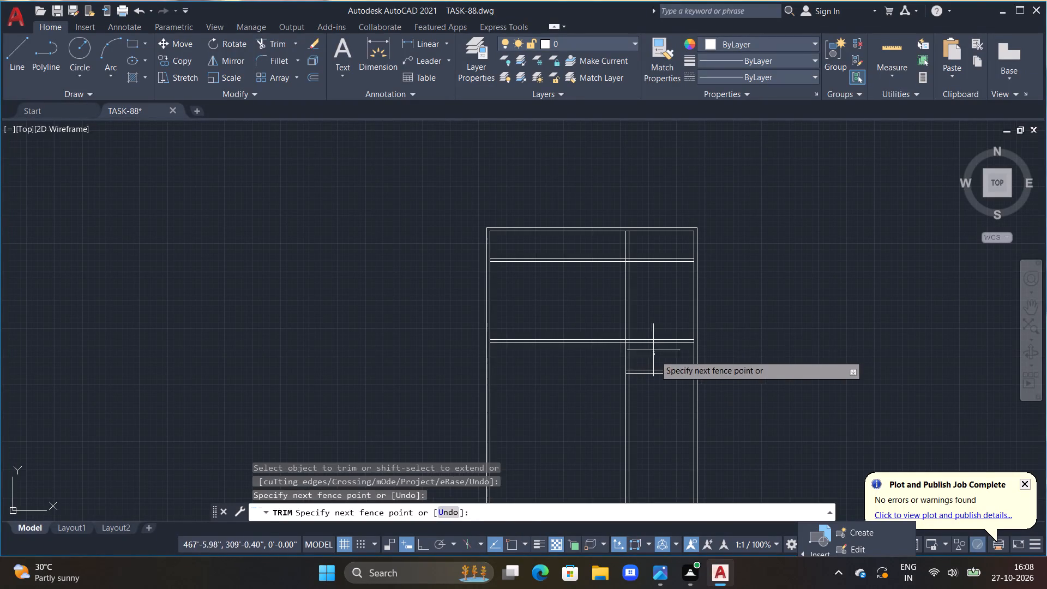
pyautogui.moveTo(653, 347); pyautogui.dragTo(649, 322)
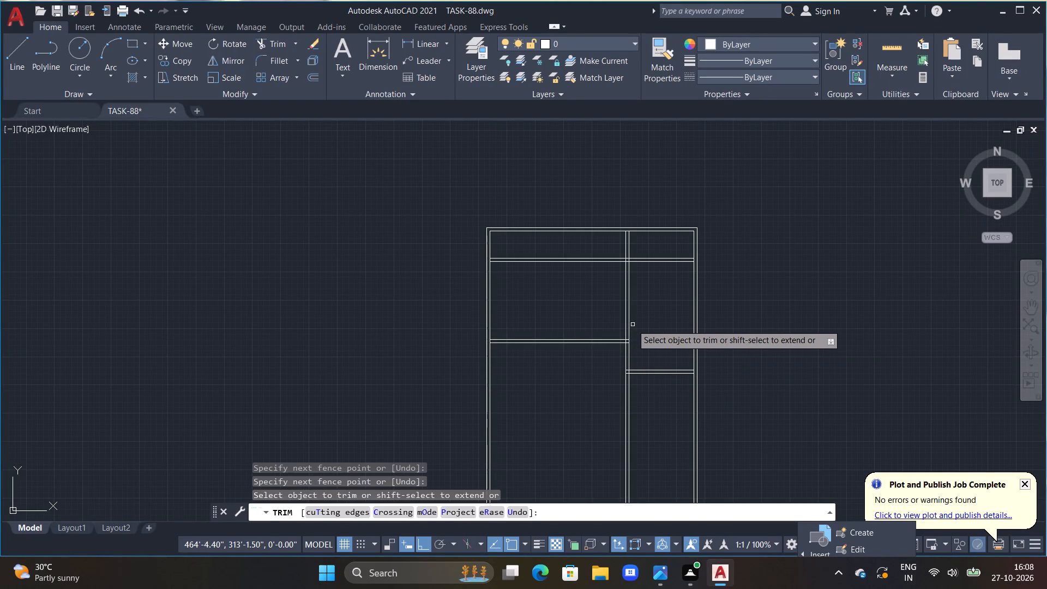
# Trim the middle horizontal partition's two short line ends that run into the vertical partition's thickness.
pyautogui.scroll(1, 632, 324)
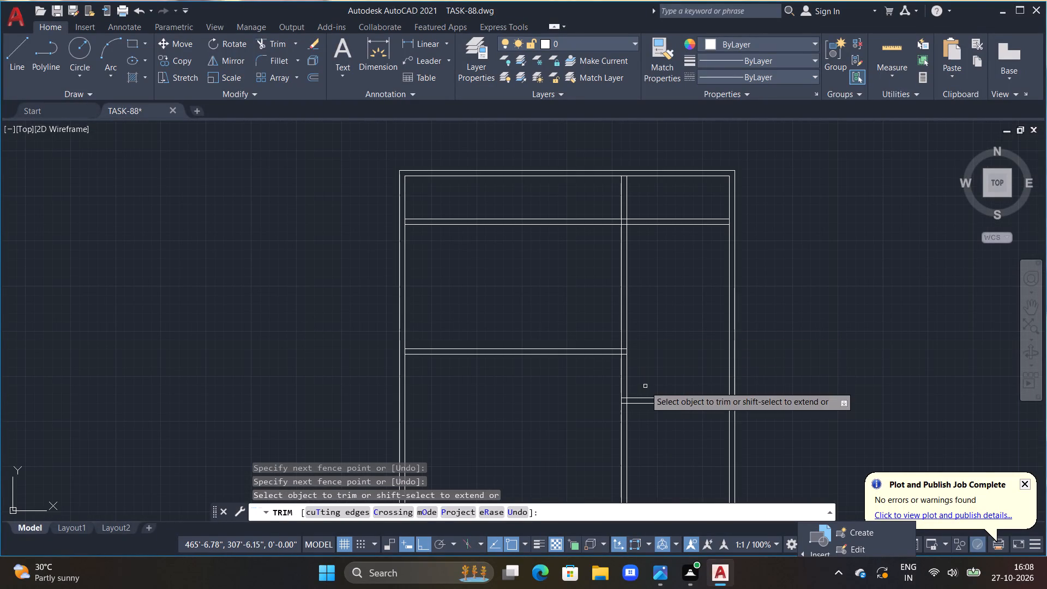
pyautogui.moveTo(643, 392); pyautogui.dragTo(671, 360, button='middle')
pyautogui.scroll(2, 653, 317)
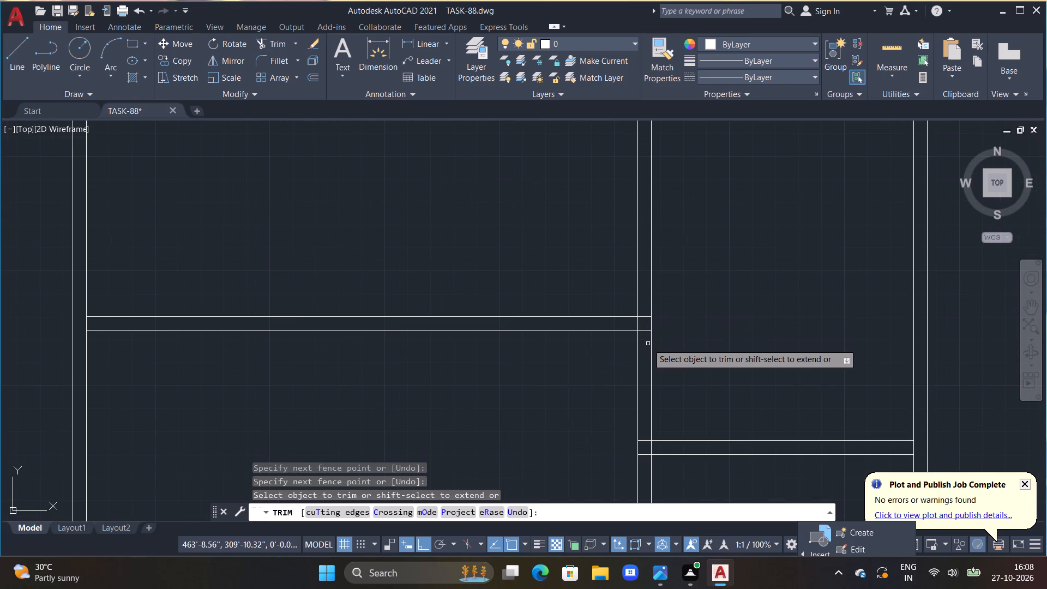
pyautogui.moveTo(647, 338); pyautogui.dragTo(645, 325)
pyautogui.moveTo(645, 314); pyautogui.dragTo(637, 296)
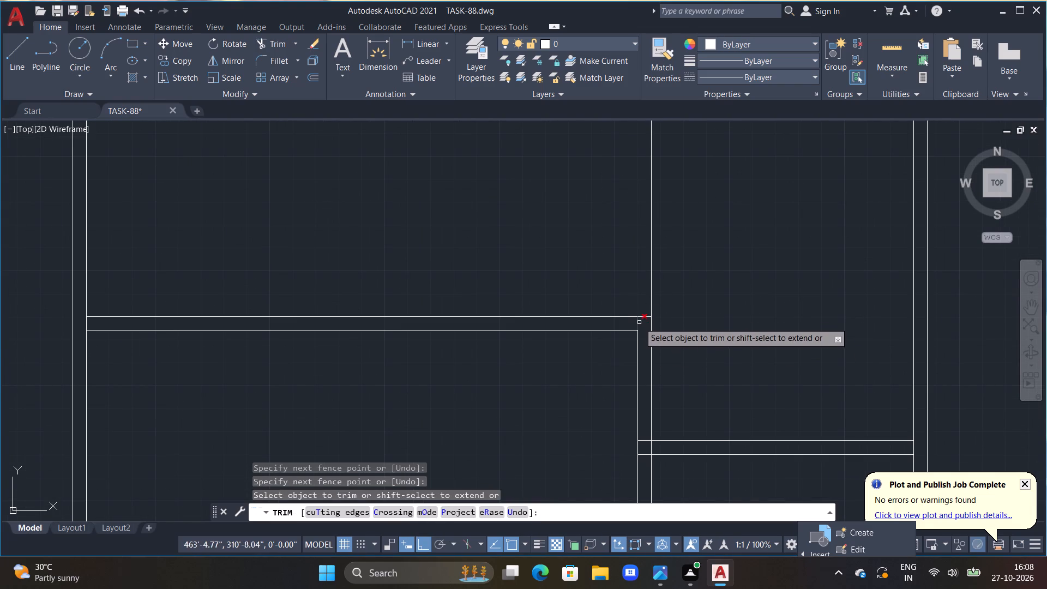
pyautogui.hotkey('ctrl', 'z')
pyautogui.click(645, 317)
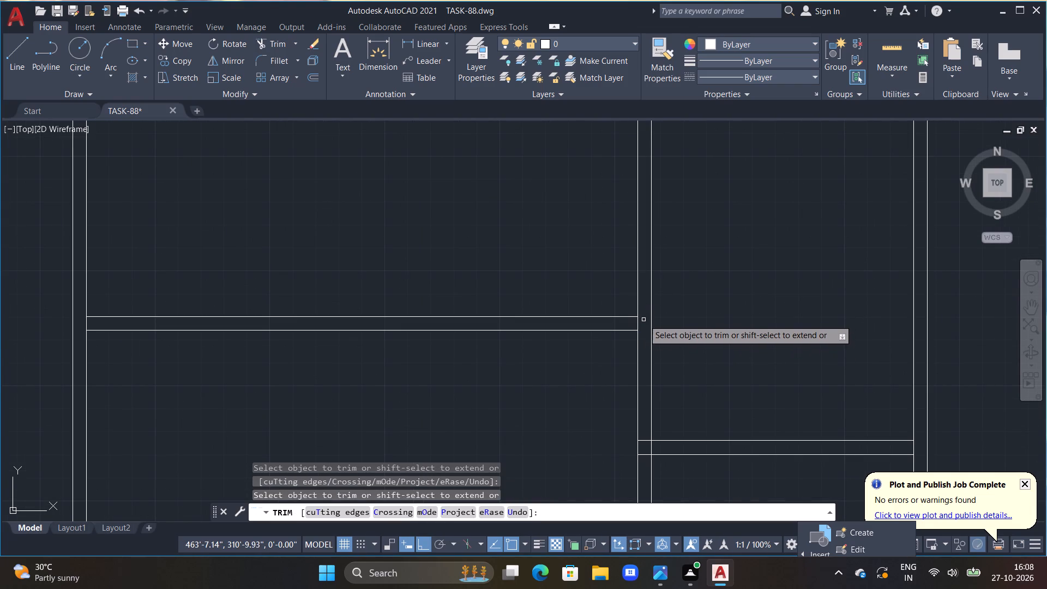
pyautogui.scroll(-3, 695, 328)
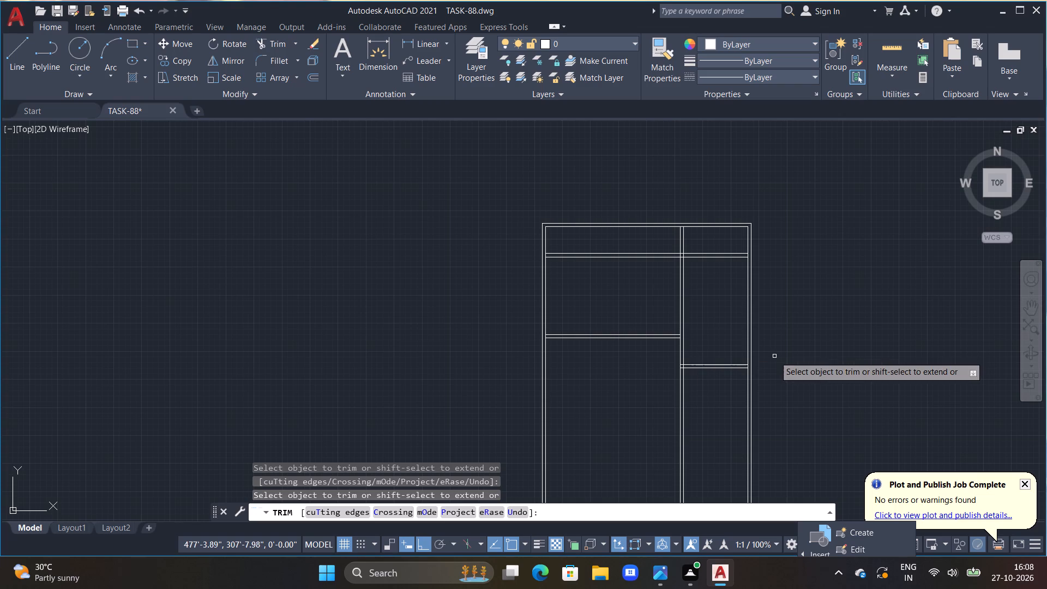
pyautogui.press('Escape')
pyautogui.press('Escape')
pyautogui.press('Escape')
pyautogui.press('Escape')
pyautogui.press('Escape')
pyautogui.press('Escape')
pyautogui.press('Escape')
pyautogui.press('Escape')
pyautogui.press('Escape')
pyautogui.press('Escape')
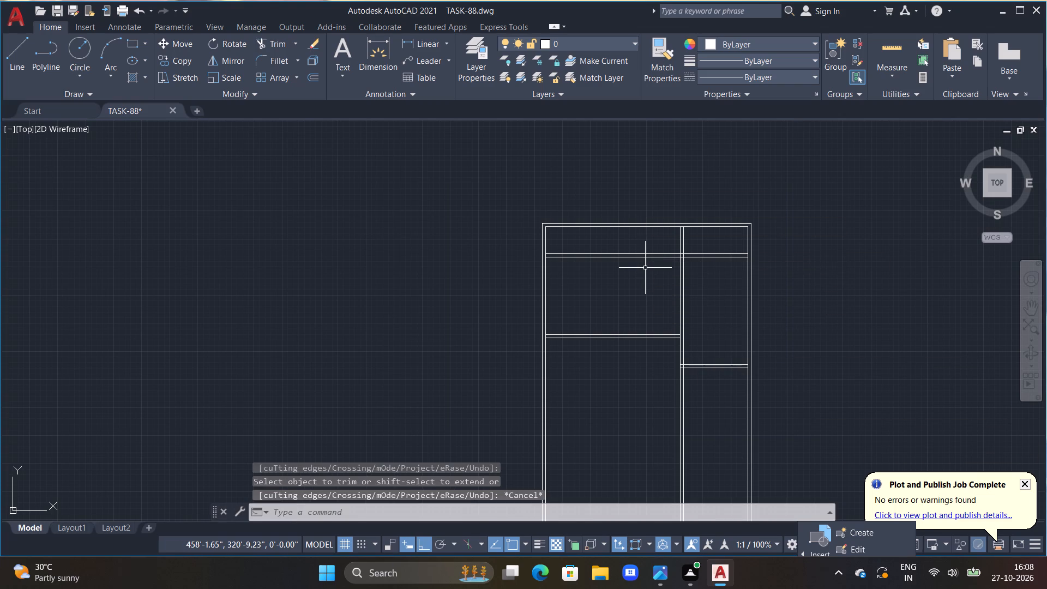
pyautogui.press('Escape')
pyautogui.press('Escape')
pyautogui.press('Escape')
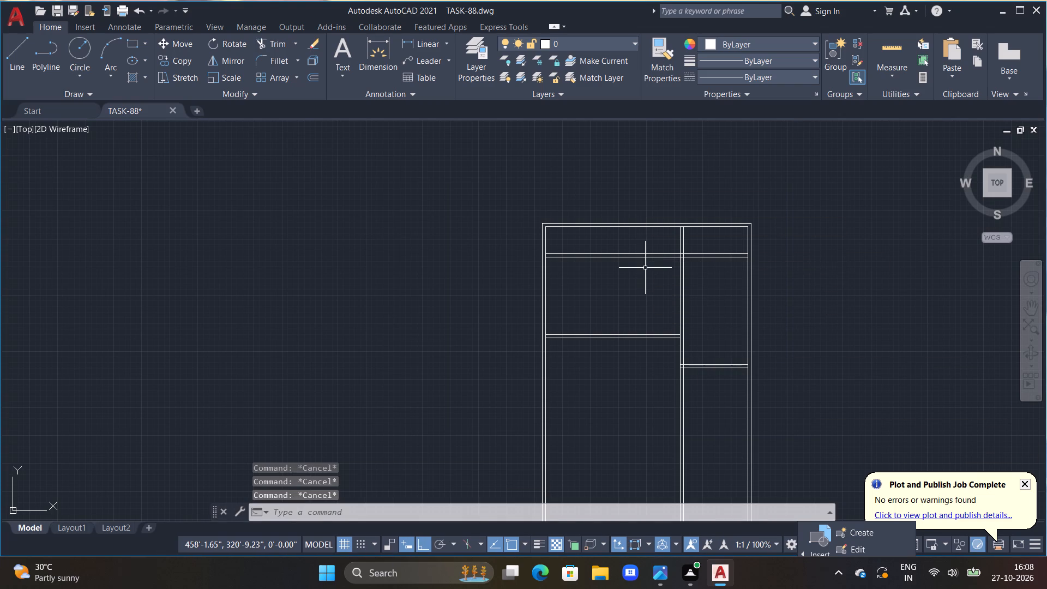
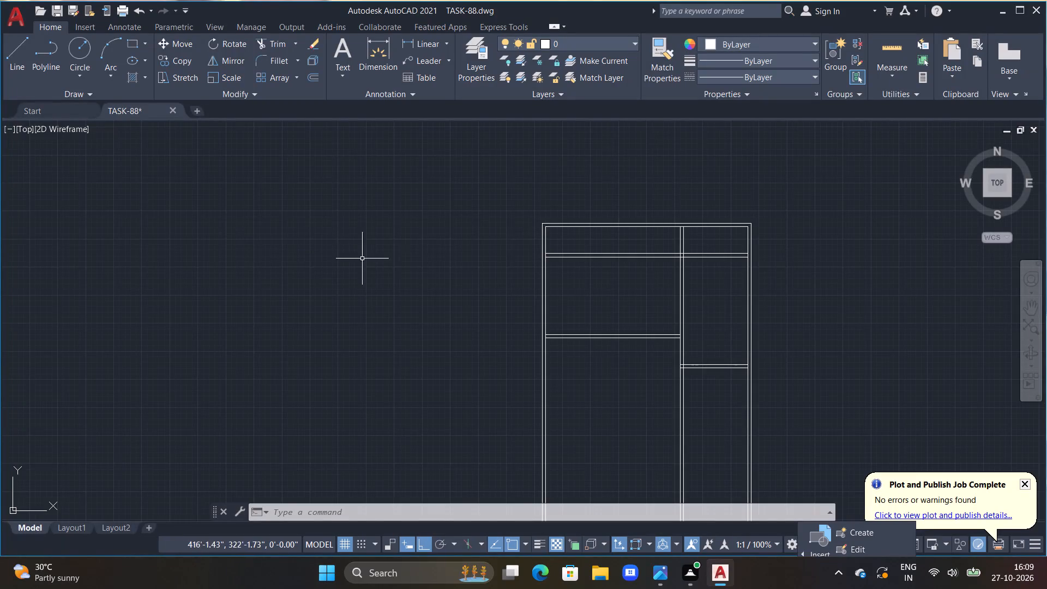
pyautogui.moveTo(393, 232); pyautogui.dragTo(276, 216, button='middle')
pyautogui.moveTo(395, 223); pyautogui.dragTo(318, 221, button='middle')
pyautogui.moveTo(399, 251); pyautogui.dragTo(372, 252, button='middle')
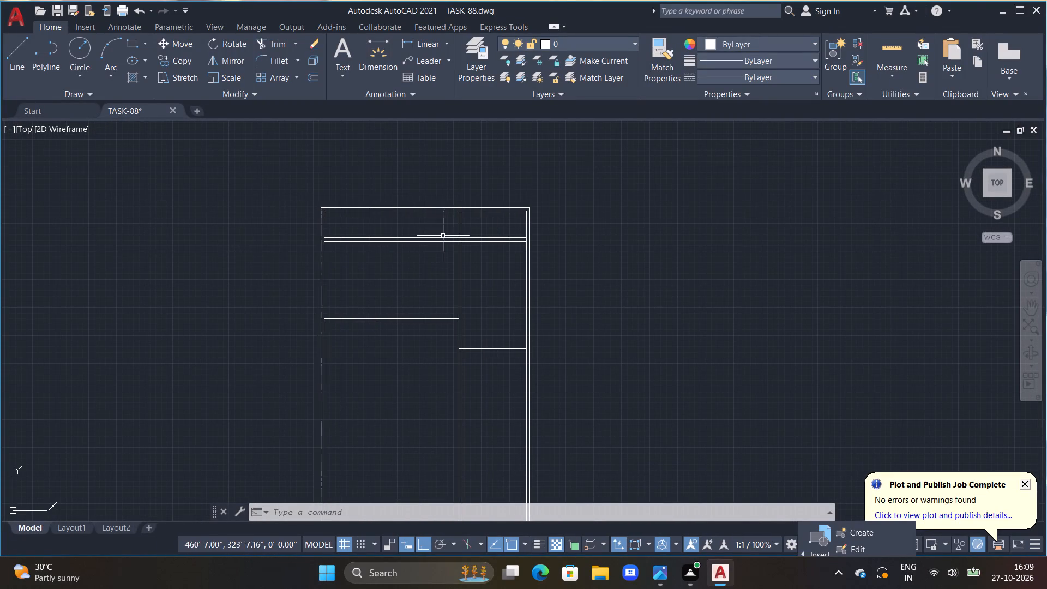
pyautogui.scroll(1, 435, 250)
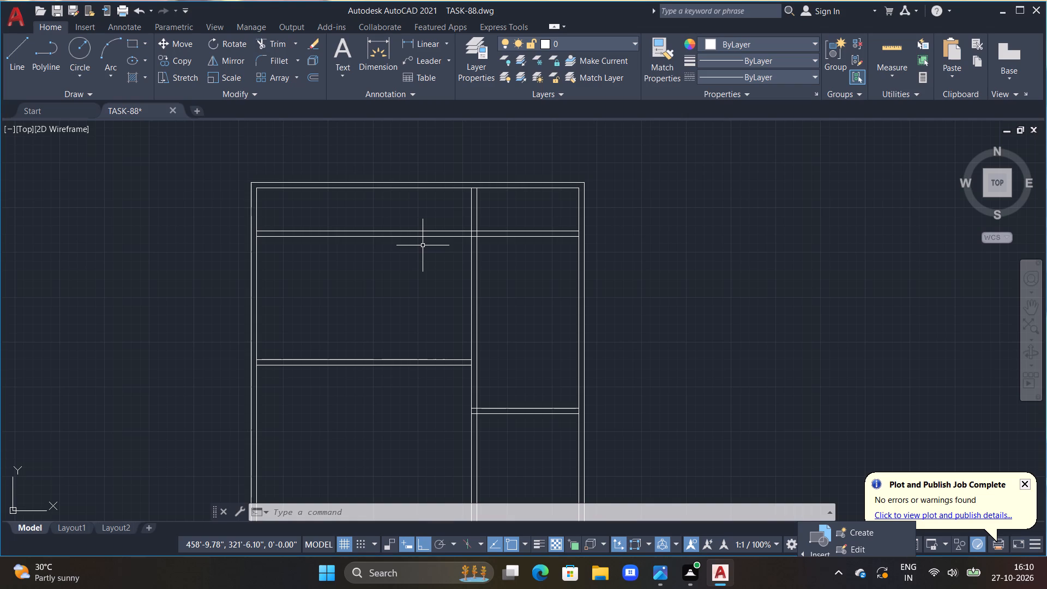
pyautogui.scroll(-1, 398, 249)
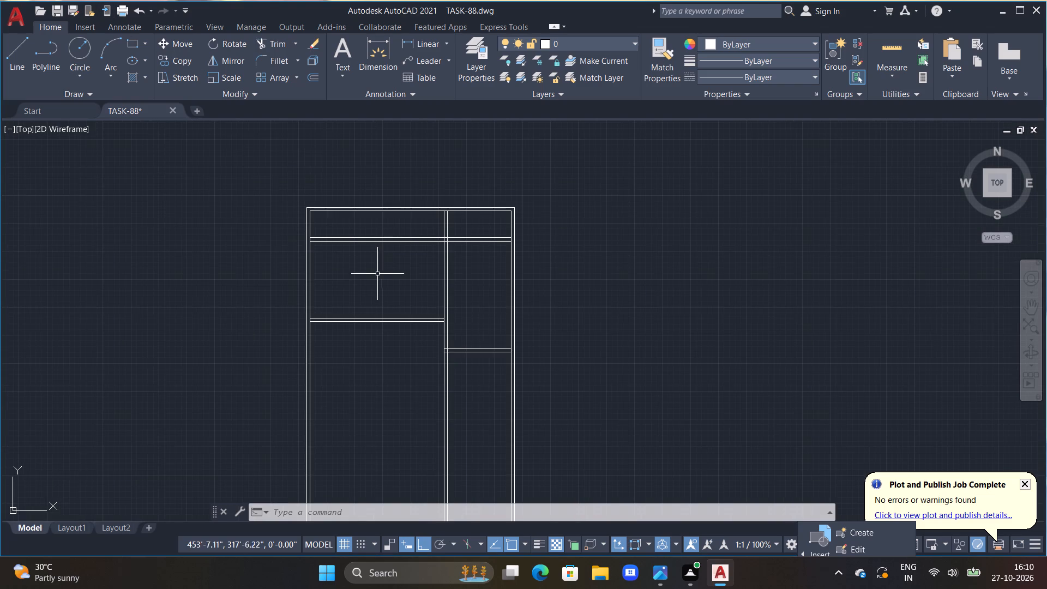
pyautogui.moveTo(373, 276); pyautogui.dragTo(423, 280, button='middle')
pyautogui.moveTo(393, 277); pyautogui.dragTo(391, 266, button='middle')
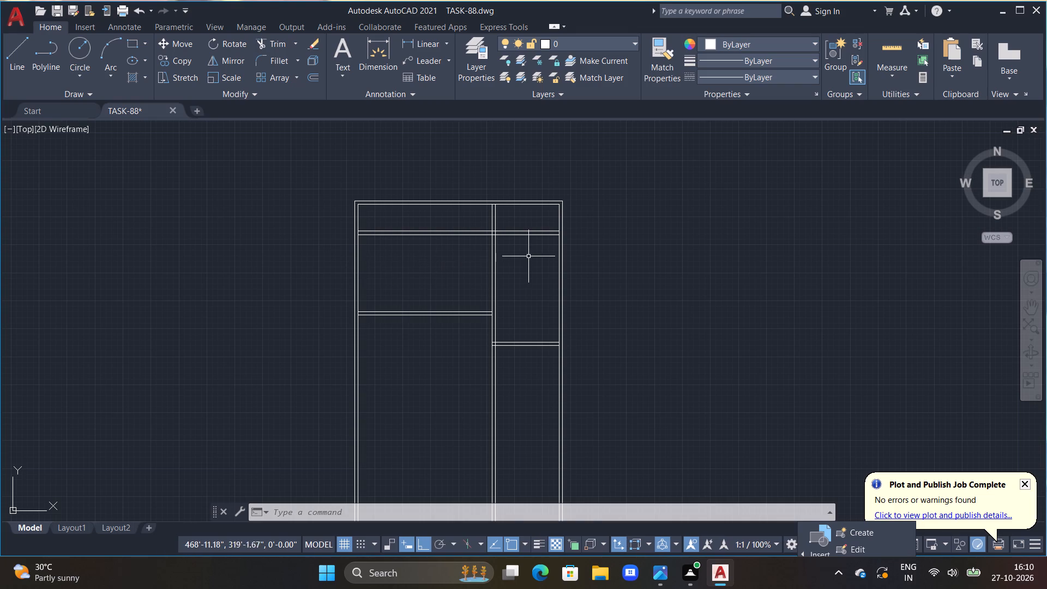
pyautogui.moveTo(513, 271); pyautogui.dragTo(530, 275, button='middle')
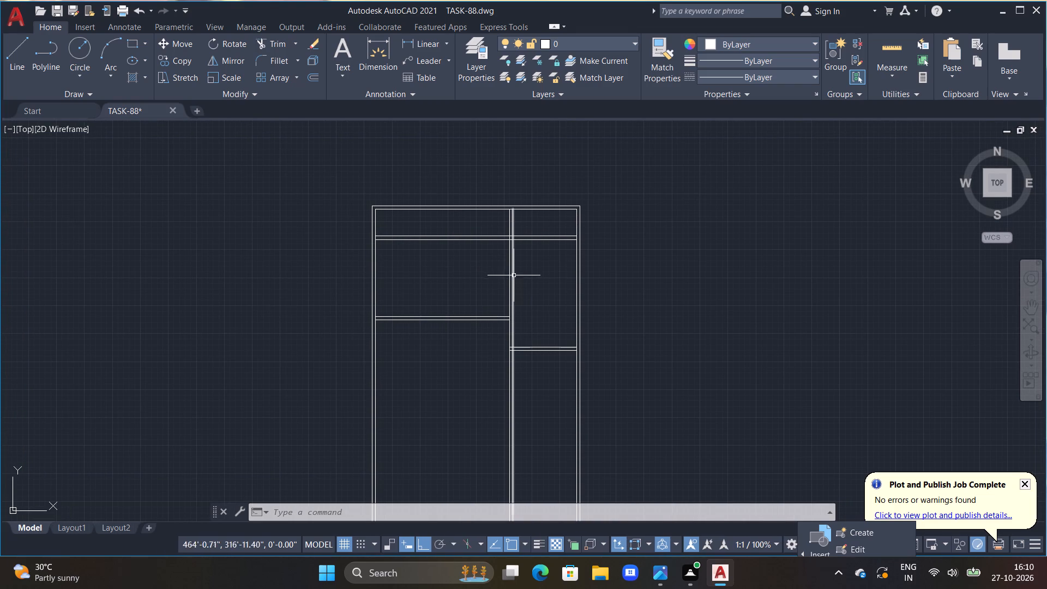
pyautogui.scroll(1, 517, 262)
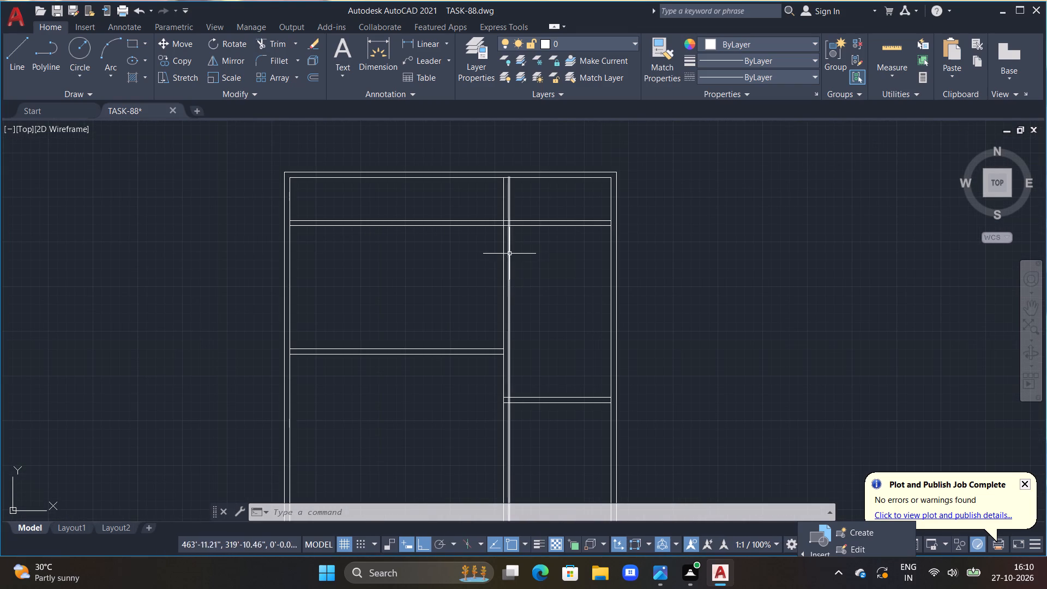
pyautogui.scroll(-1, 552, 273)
# Offset the left outer wall's inner line 14'6" inward to start a second vertical partition.
pyautogui.write('OFF')
pyautogui.press('space')
pyautogui.write('14')
pyautogui.write('\'6"')
pyautogui.press('Return')
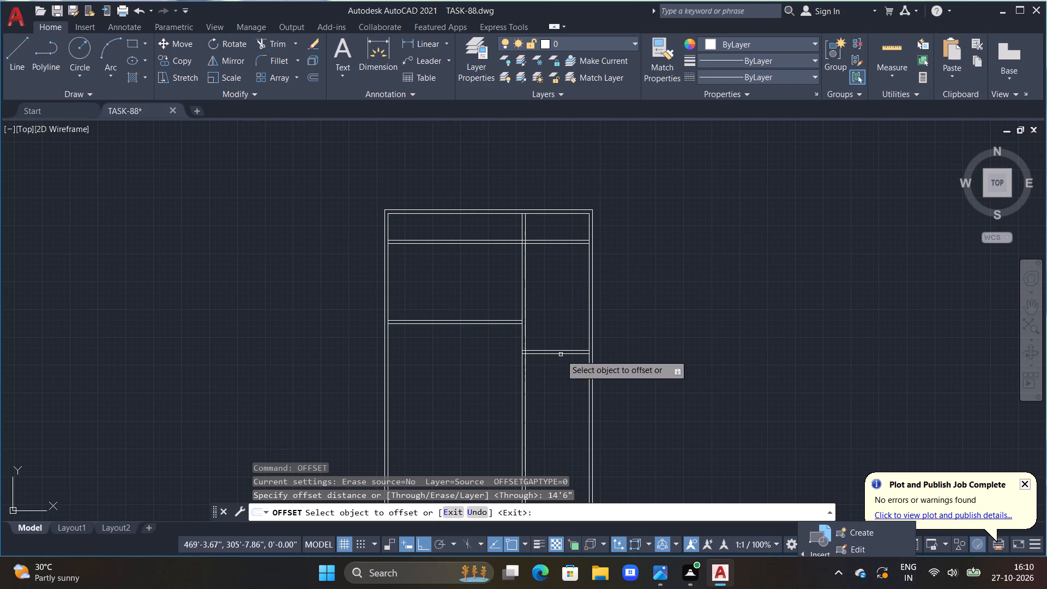
pyautogui.moveTo(387, 273); pyautogui.dragTo(394, 277)
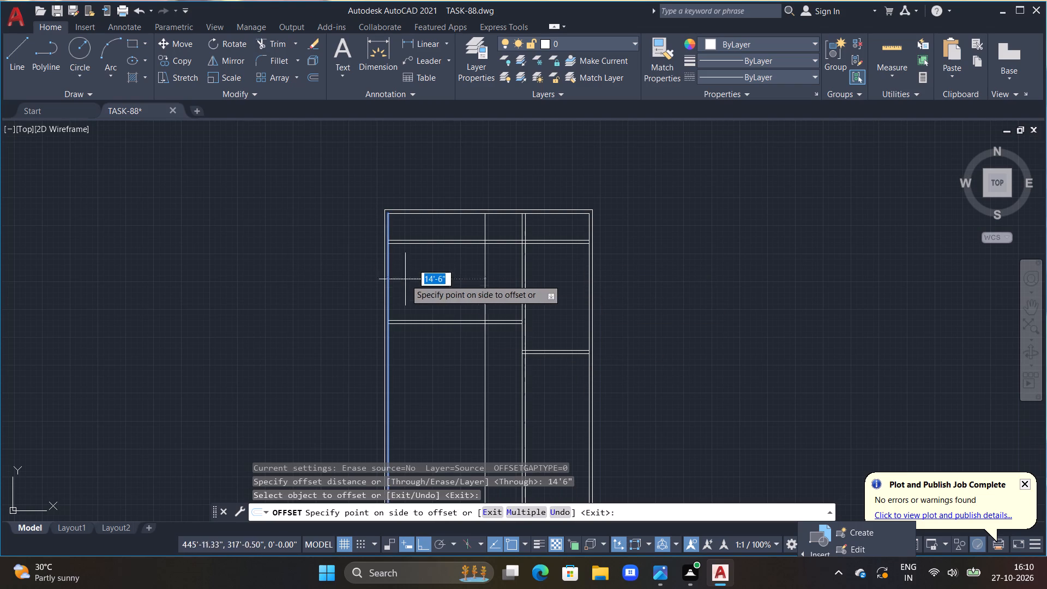
pyautogui.click(458, 288)
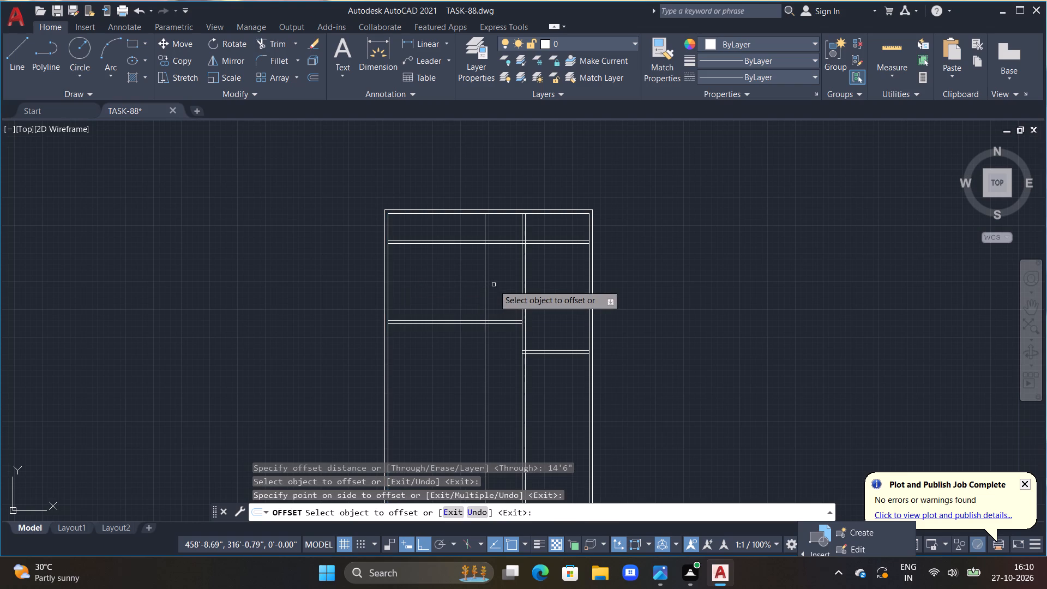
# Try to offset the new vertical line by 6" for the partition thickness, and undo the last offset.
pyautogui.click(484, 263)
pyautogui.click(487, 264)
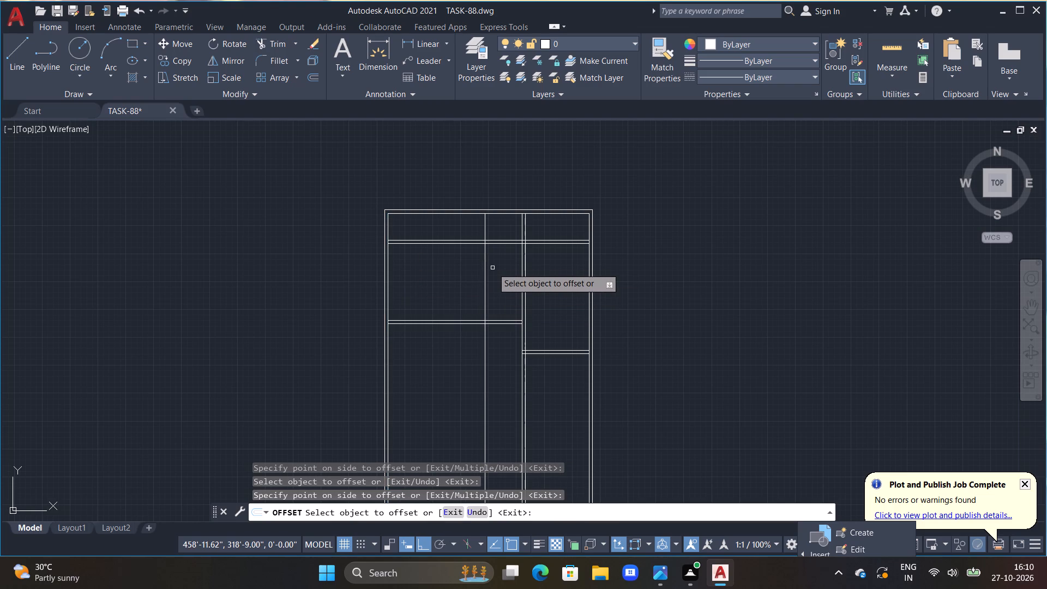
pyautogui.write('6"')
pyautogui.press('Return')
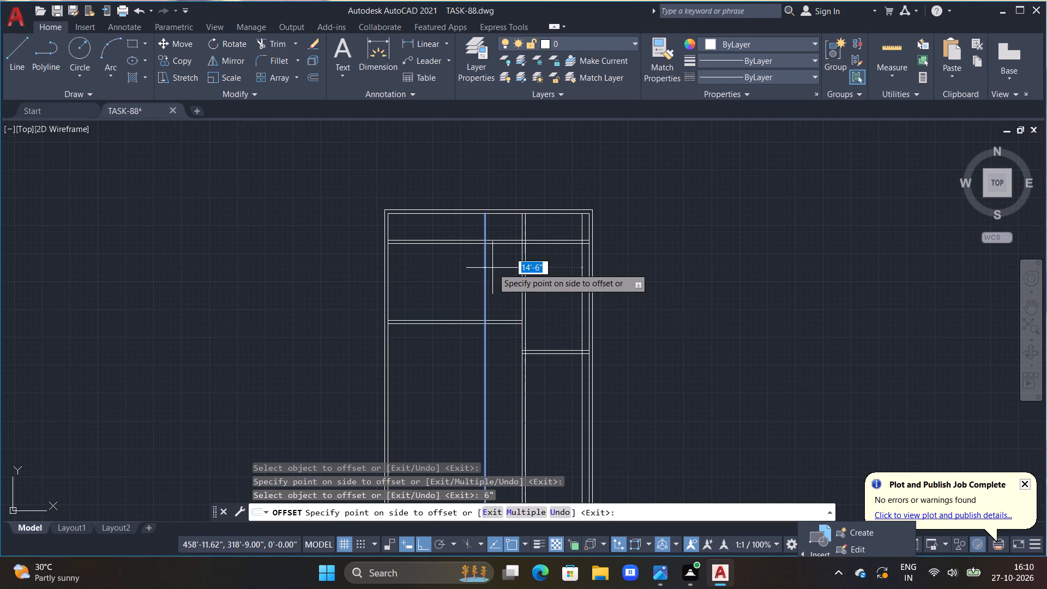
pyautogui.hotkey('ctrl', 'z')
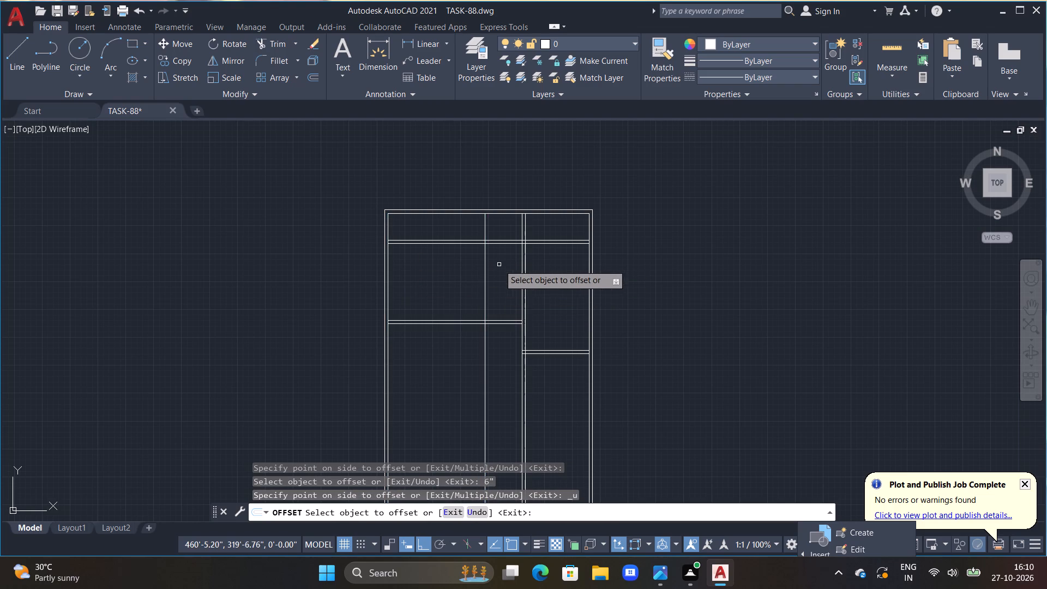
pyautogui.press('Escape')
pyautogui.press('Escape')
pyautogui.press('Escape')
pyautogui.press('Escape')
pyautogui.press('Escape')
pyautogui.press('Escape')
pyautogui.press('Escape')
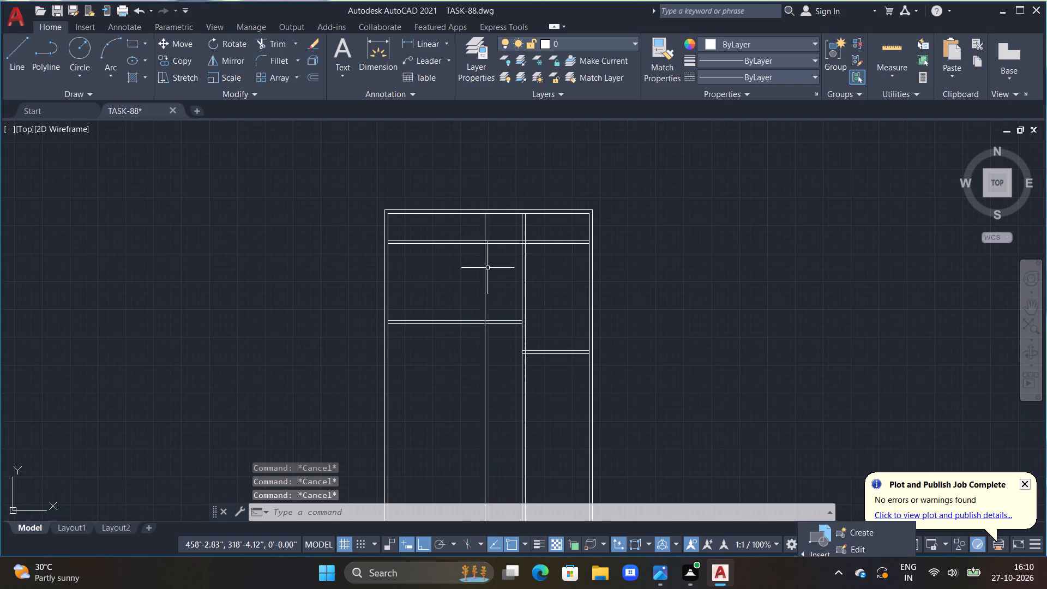
# Offset the new vertical line 6" to the right to give the second vertical partition its thickness.
pyautogui.scroll(1, 500, 260)
pyautogui.moveTo(546, 268); pyautogui.dragTo(553, 270, button='middle')
pyautogui.press('Escape')
pyautogui.moveTo(538, 278); pyautogui.dragTo(528, 216, button='middle')
pyautogui.scroll(1, 530, 231)
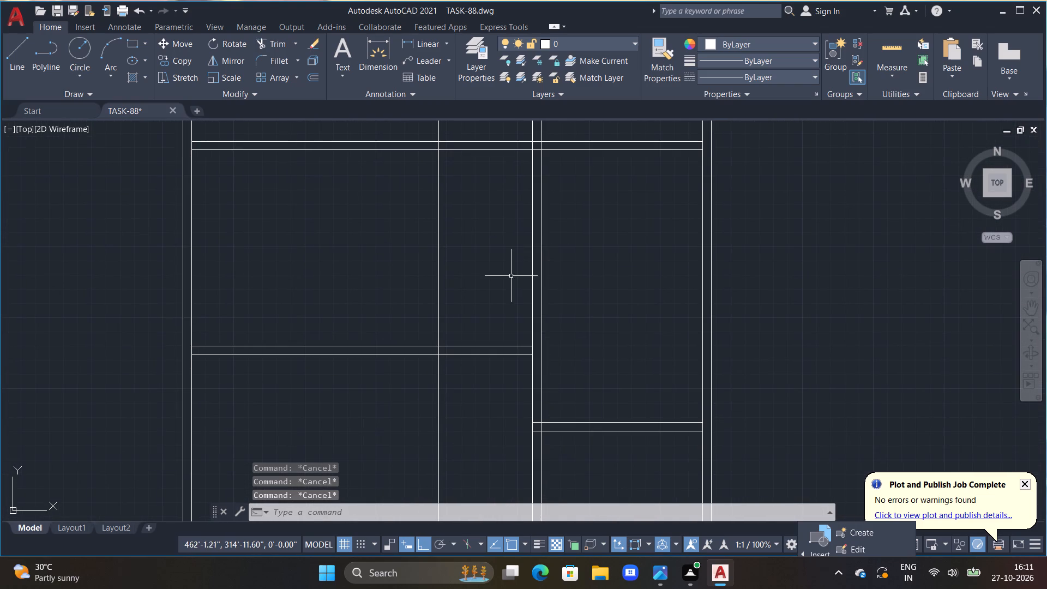
pyautogui.write('OFF')
pyautogui.press('space')
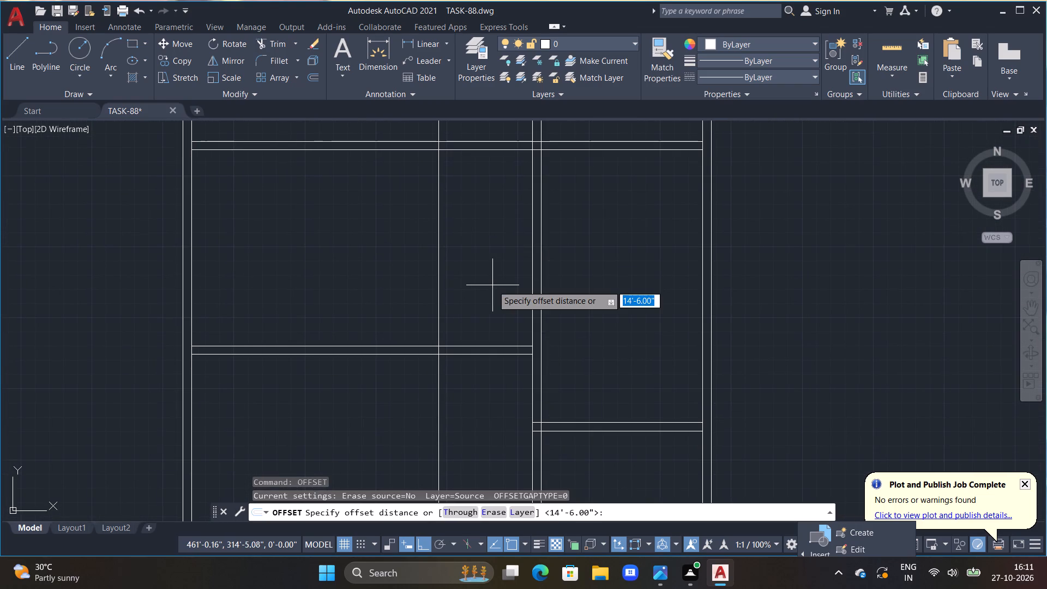
pyautogui.press('4')
pyautogui.press('BackSpace')
pyautogui.write('6"')
pyautogui.press('Return')
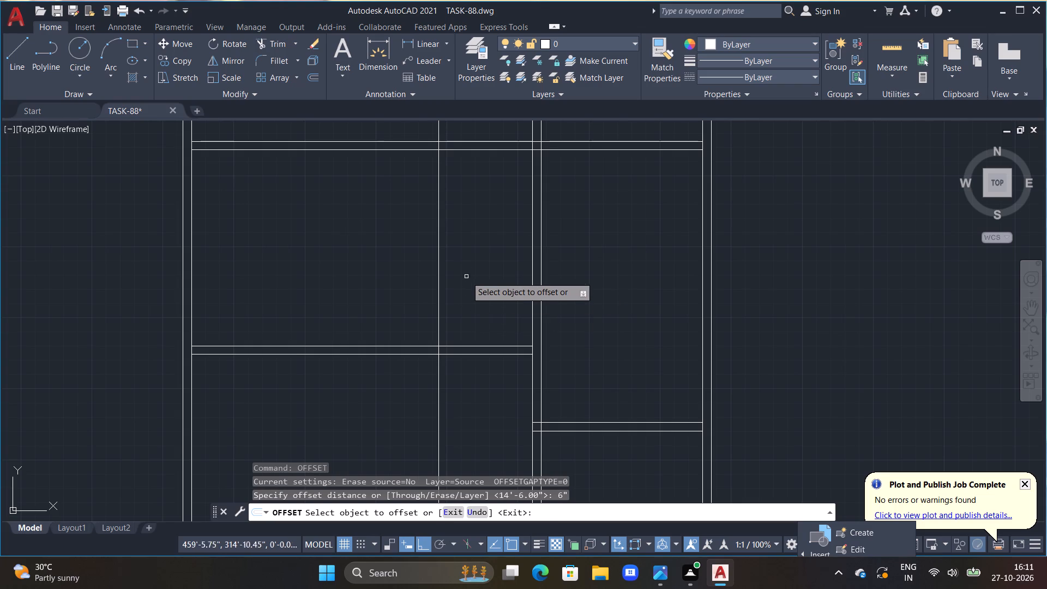
pyautogui.click(440, 235)
pyautogui.click(453, 248)
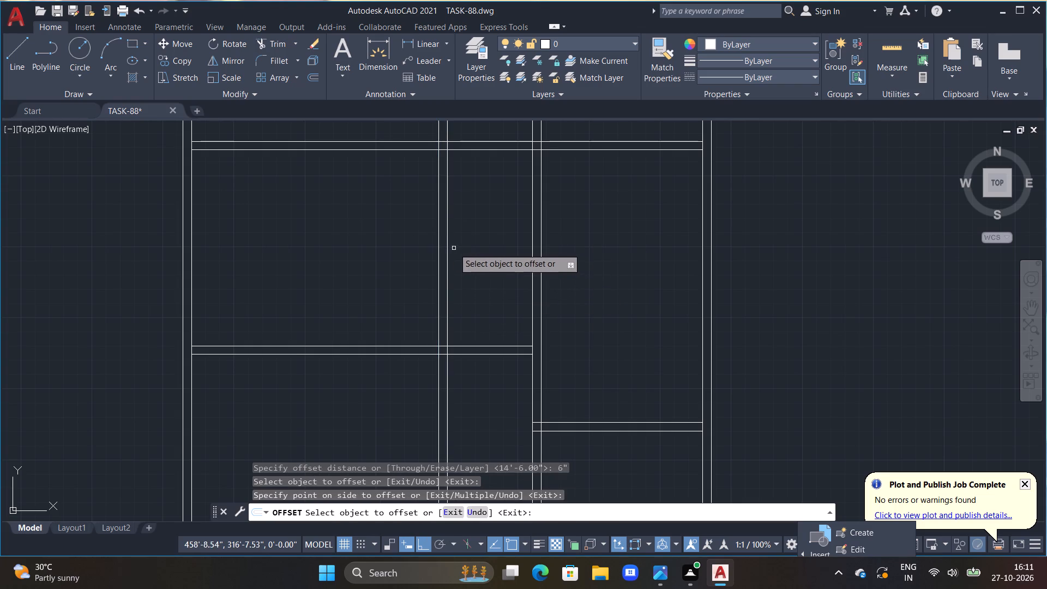
pyautogui.scroll(-3, 468, 250)
pyautogui.moveTo(479, 258); pyautogui.dragTo(510, 345, button='middle')
pyautogui.scroll(2, 503, 318)
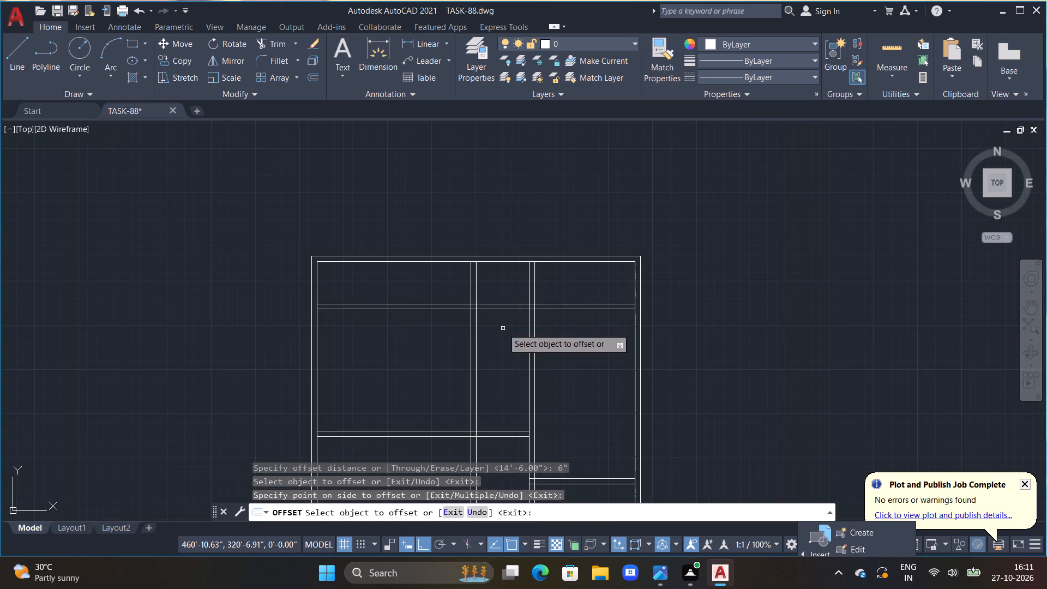
pyautogui.press('Escape')
pyautogui.press('Escape')
pyautogui.press('Escape')
# Trim the new vertical partition above the upper horizontal partition, and trim the horizontal partition's lower line across their junction.
pyautogui.press('t')
pyautogui.press('r')
pyautogui.press('space')
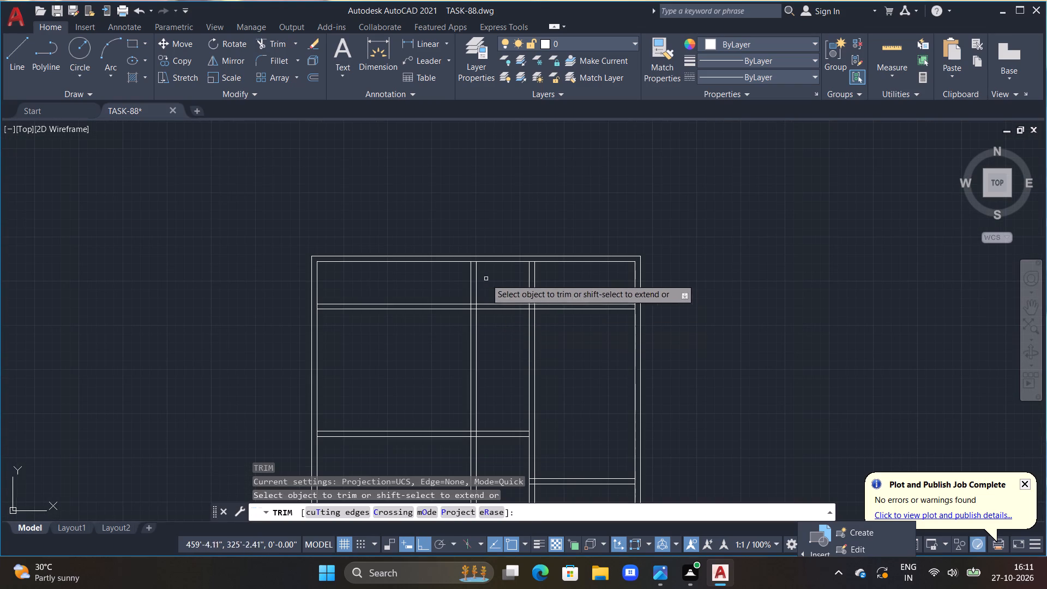
pyautogui.moveTo(456, 279); pyautogui.dragTo(462, 279)
pyautogui.moveTo(467, 280); pyautogui.dragTo(484, 280)
pyautogui.moveTo(454, 285); pyautogui.dragTo(521, 274)
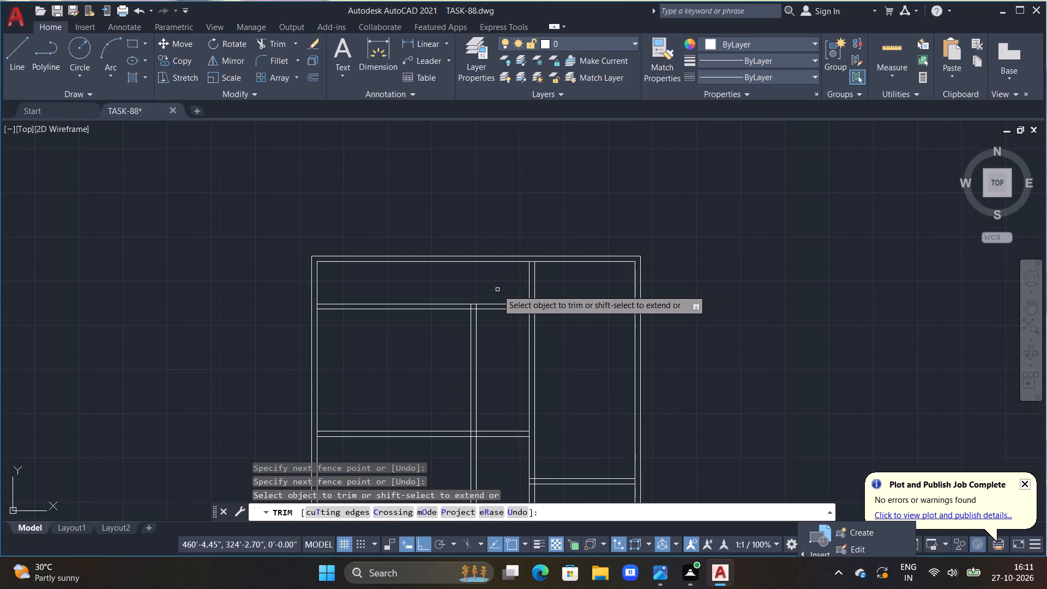
pyautogui.scroll(2, 474, 311)
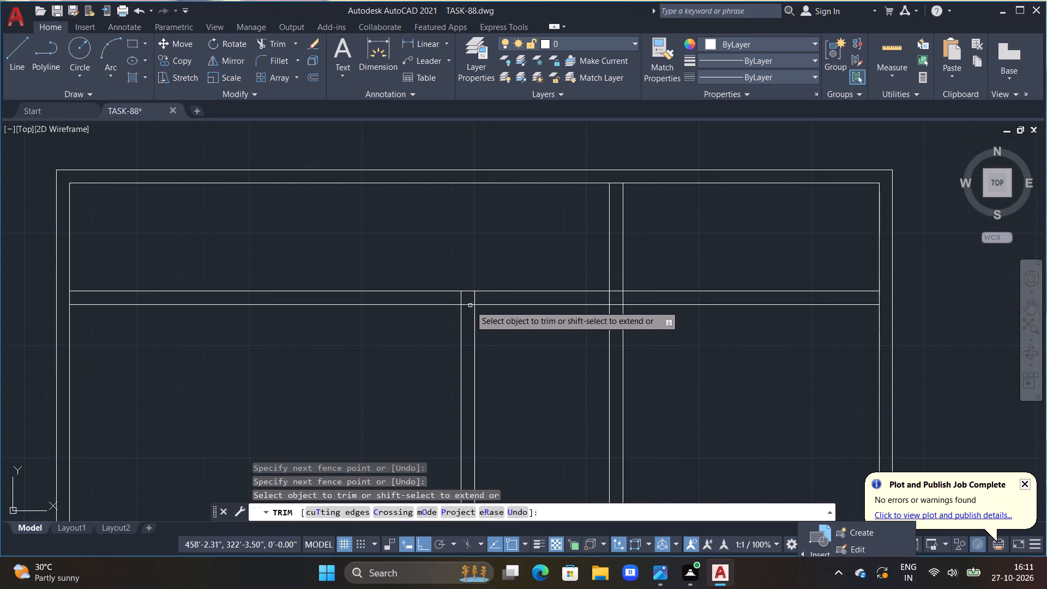
pyautogui.doubleClick(469, 305)
pyautogui.scroll(-1, 516, 343)
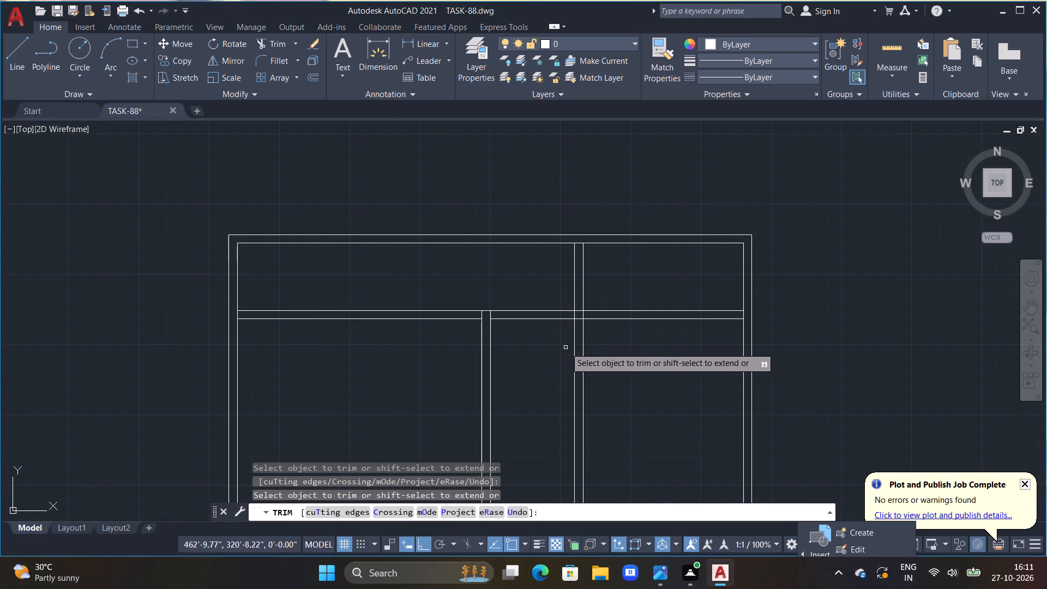
# Trim away the original vertical partition between the upper and lowest horizontal partitions, and the middle horizontal partition right of the new vertical one.
pyautogui.scroll(-1, 624, 345)
pyautogui.moveTo(609, 370); pyautogui.dragTo(582, 359)
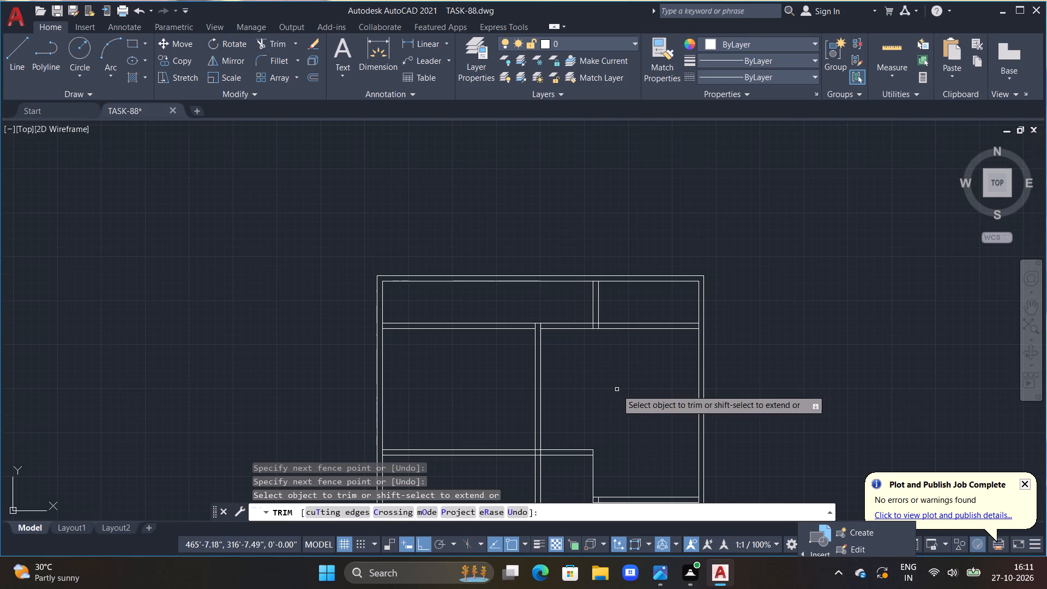
pyautogui.middleClick(618, 378)
pyautogui.moveTo(588, 420); pyautogui.dragTo(628, 337, button='middle')
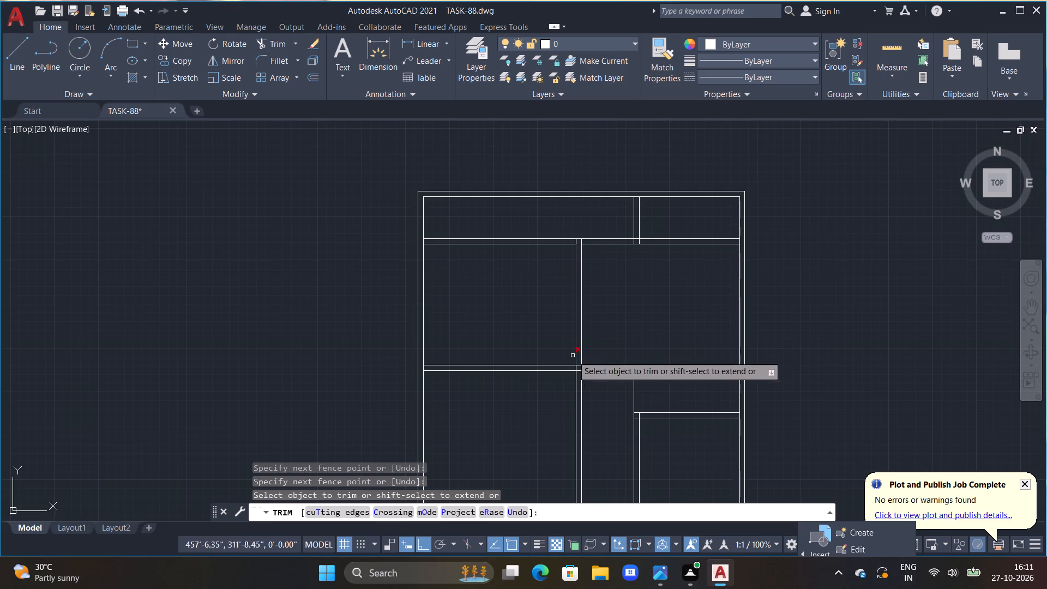
pyautogui.moveTo(599, 358); pyautogui.dragTo(595, 397)
pyautogui.click(595, 397)
pyautogui.moveTo(606, 384); pyautogui.dragTo(619, 384)
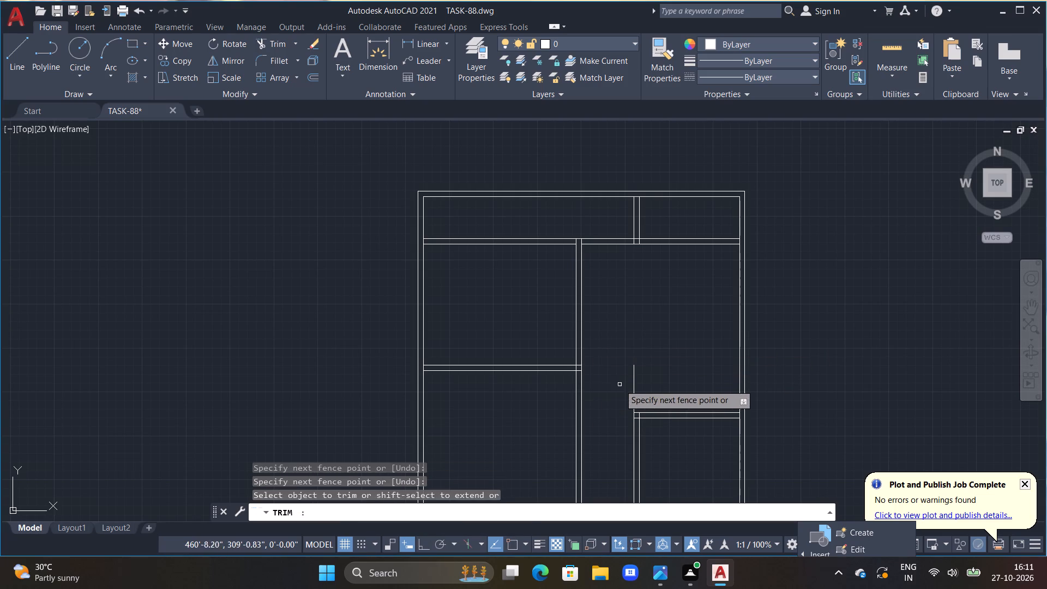
pyautogui.moveTo(619, 384); pyautogui.dragTo(637, 384)
pyautogui.click(634, 377)
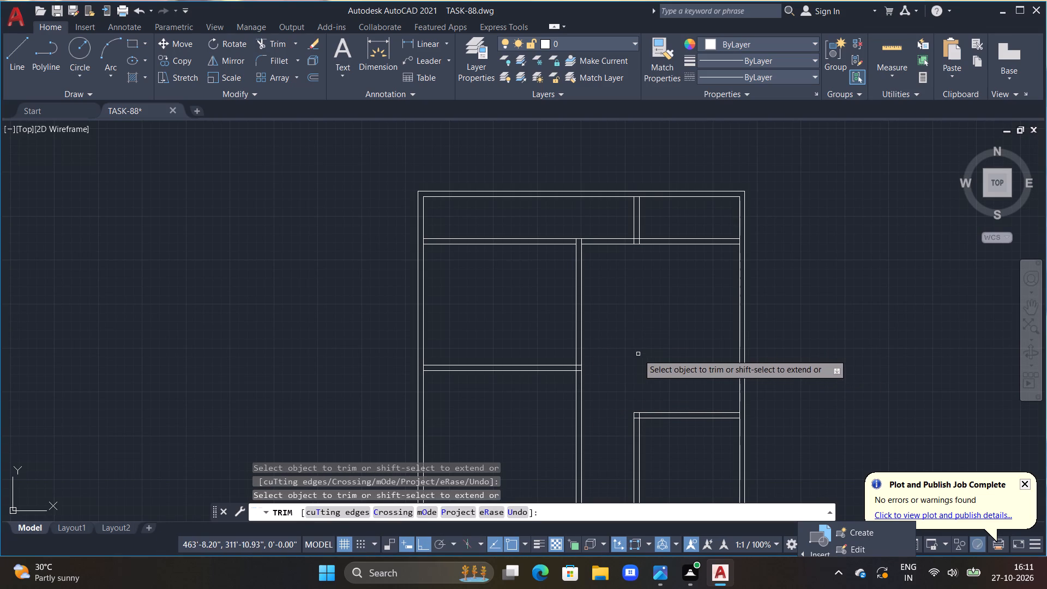
pyautogui.moveTo(640, 365); pyautogui.dragTo(666, 345, button='middle')
pyautogui.scroll(-1, 644, 381)
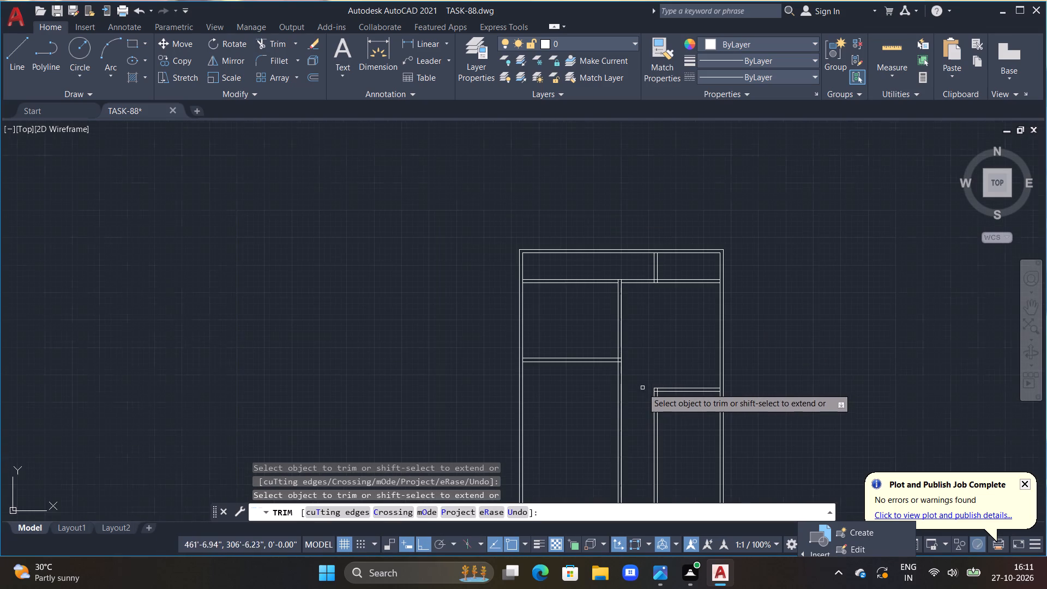
pyautogui.moveTo(640, 393); pyautogui.dragTo(657, 368, button='middle')
pyautogui.scroll(2, 657, 363)
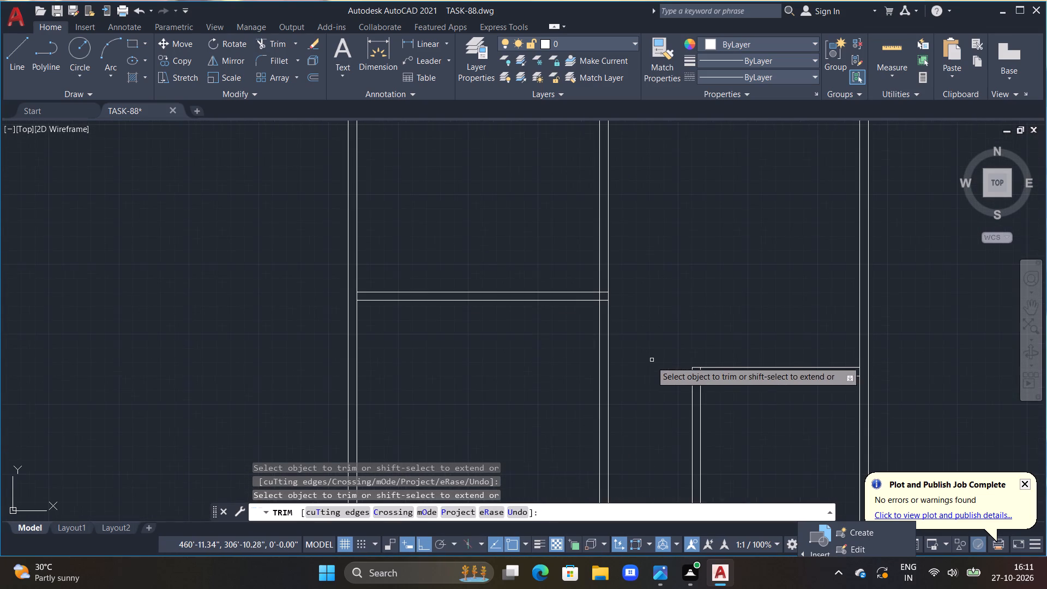
pyautogui.press('Escape')
pyautogui.press('Escape')
pyautogui.press('Escape')
pyautogui.press('Escape')
# Extend both lines of the lowest horizontal partition leftward to the new vertical partition.
pyautogui.moveTo(643, 372); pyautogui.dragTo(667, 347, button='middle')
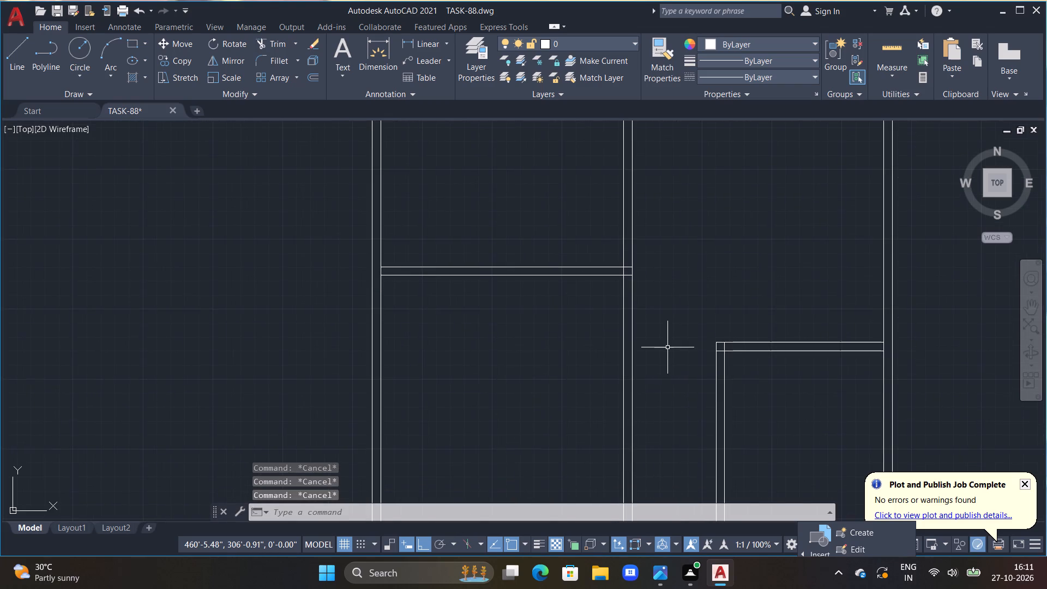
pyautogui.scroll(1, 667, 347)
pyautogui.write('EX')
pyautogui.press('space')
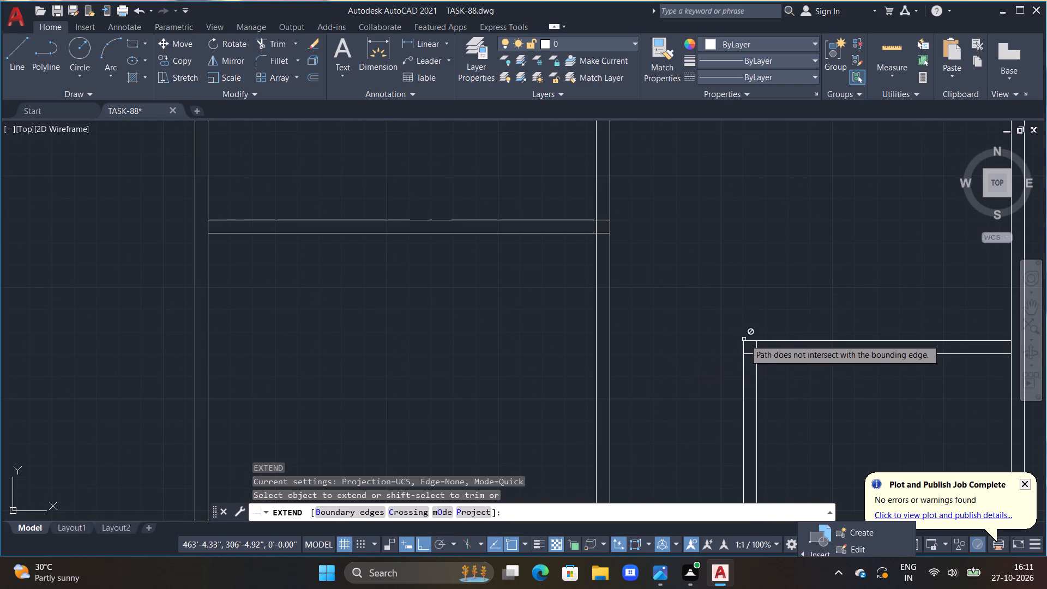
pyautogui.click(748, 341)
pyautogui.tripleClick(753, 353)
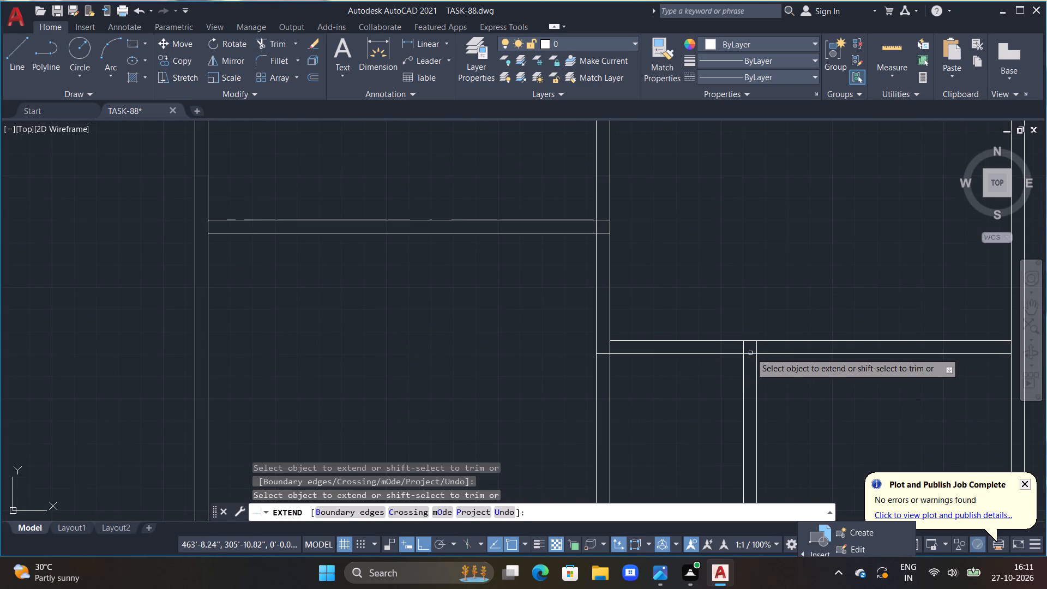
pyautogui.click(663, 358)
pyautogui.moveTo(655, 355); pyautogui.dragTo(658, 362)
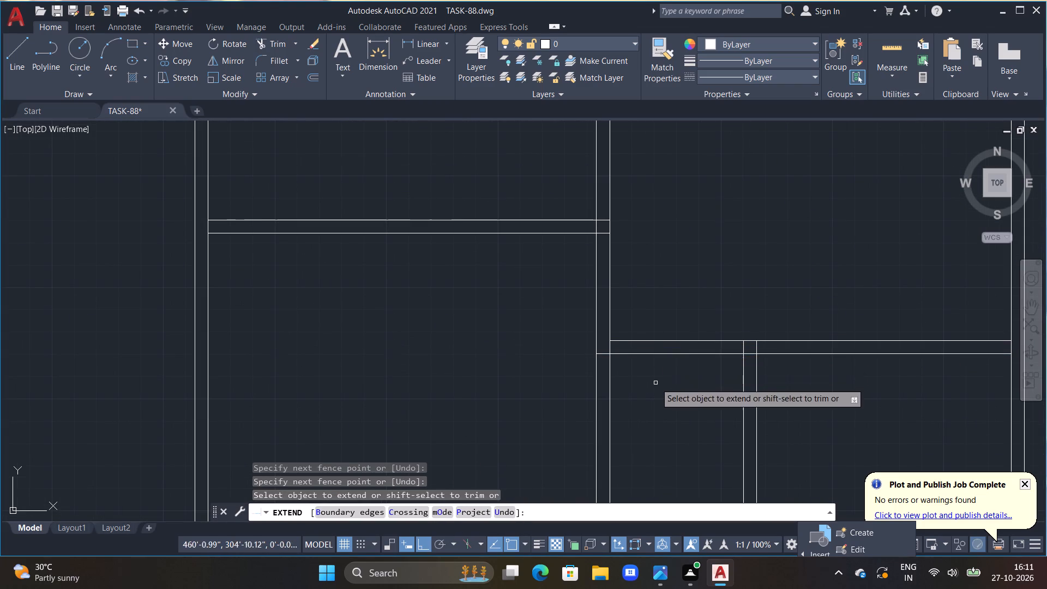
pyautogui.click(640, 340)
pyautogui.scroll(-2, 656, 263)
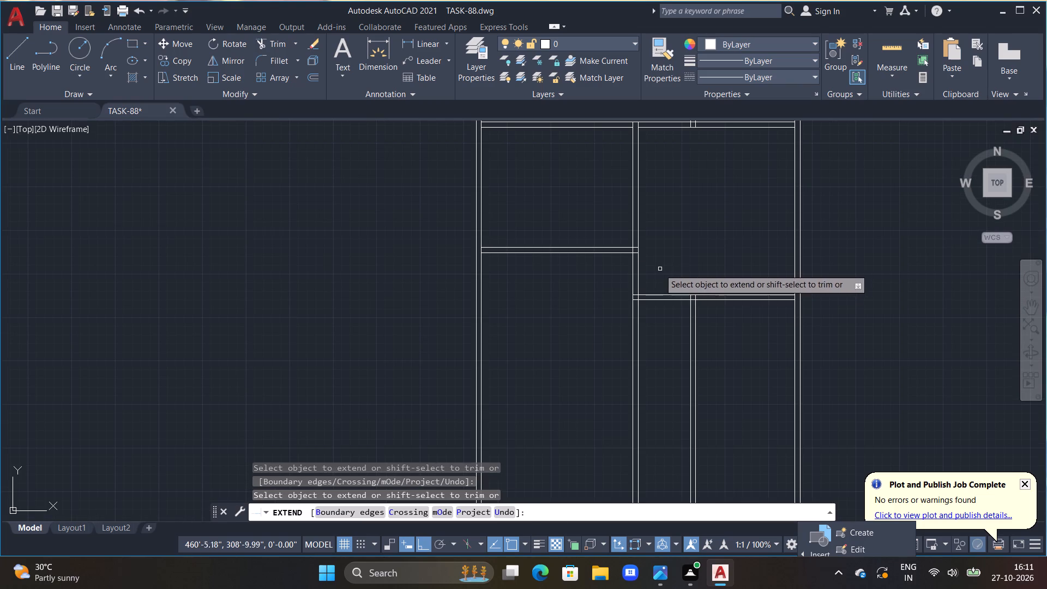
pyautogui.press('Escape')
pyautogui.press('Escape')
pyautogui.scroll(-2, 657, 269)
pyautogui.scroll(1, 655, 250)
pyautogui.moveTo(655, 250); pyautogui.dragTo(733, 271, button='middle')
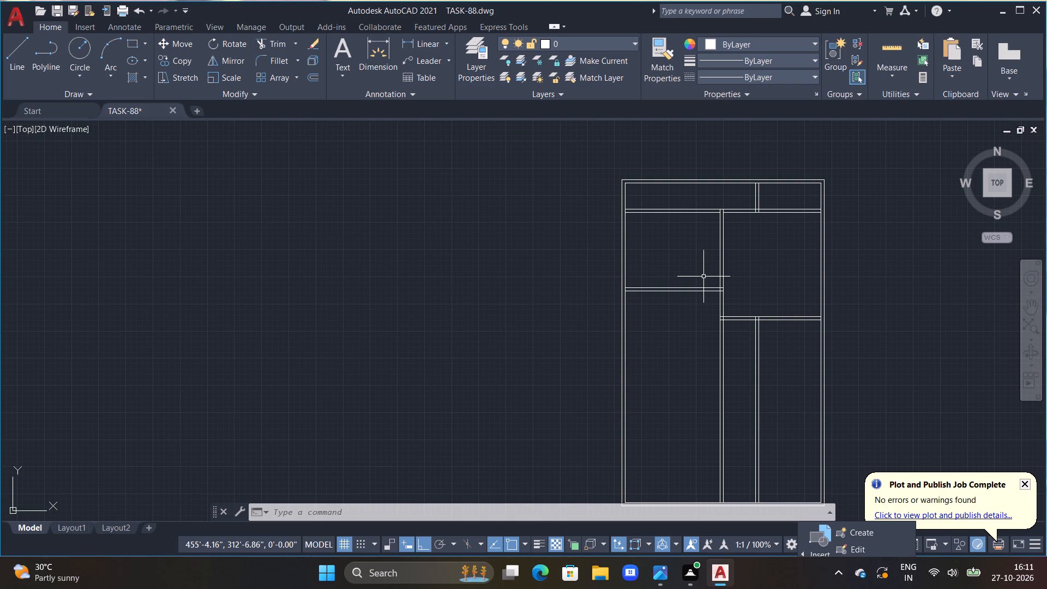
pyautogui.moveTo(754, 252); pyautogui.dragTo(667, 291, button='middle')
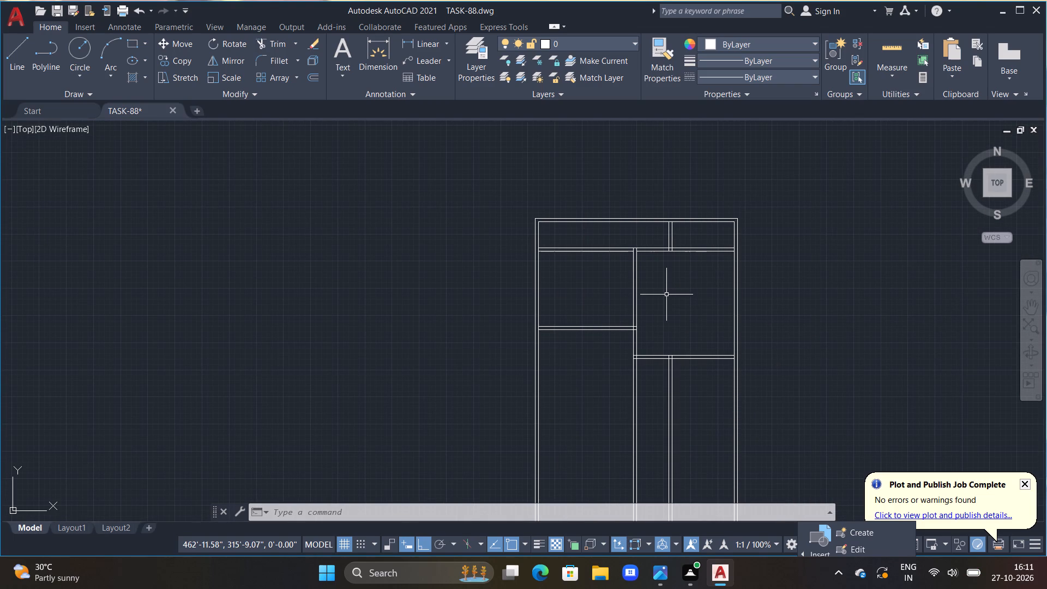
# Draw a short vertical line across the upper horizontal partition, just left of its junction with the second vertical partition.
pyautogui.moveTo(564, 249); pyautogui.dragTo(597, 356, button='middle')
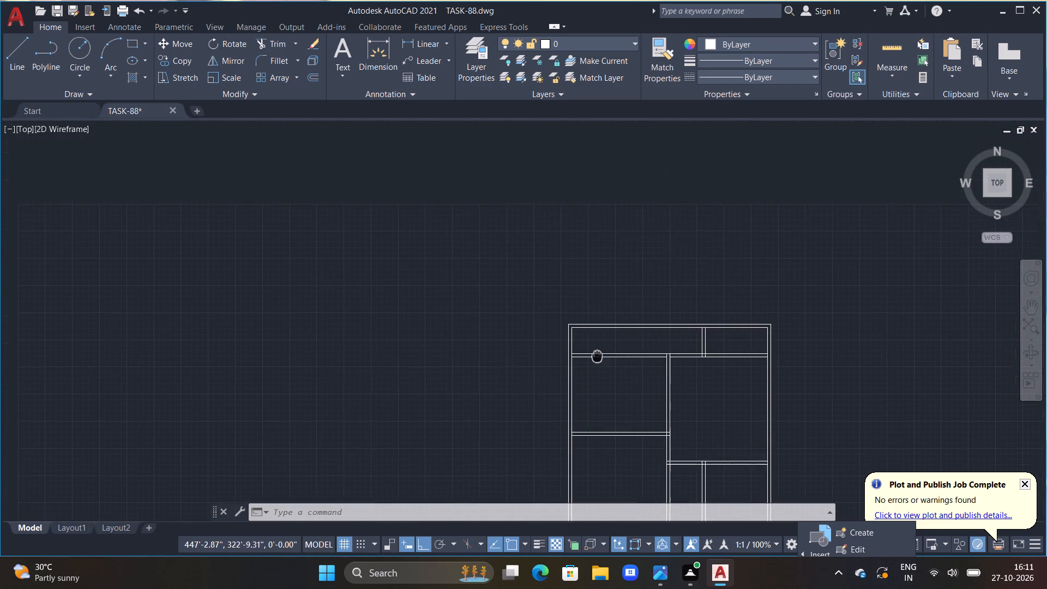
pyautogui.moveTo(597, 356); pyautogui.dragTo(598, 357, button='middle')
pyautogui.scroll(1, 594, 351)
pyautogui.moveTo(651, 374); pyautogui.dragTo(623, 309, button='middle')
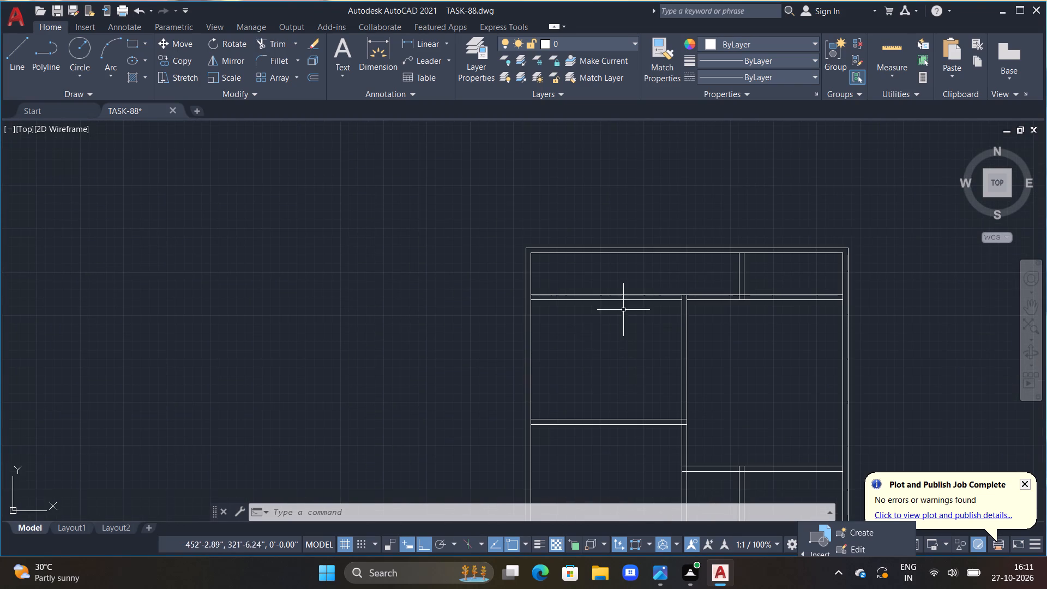
pyautogui.scroll(2, 675, 293)
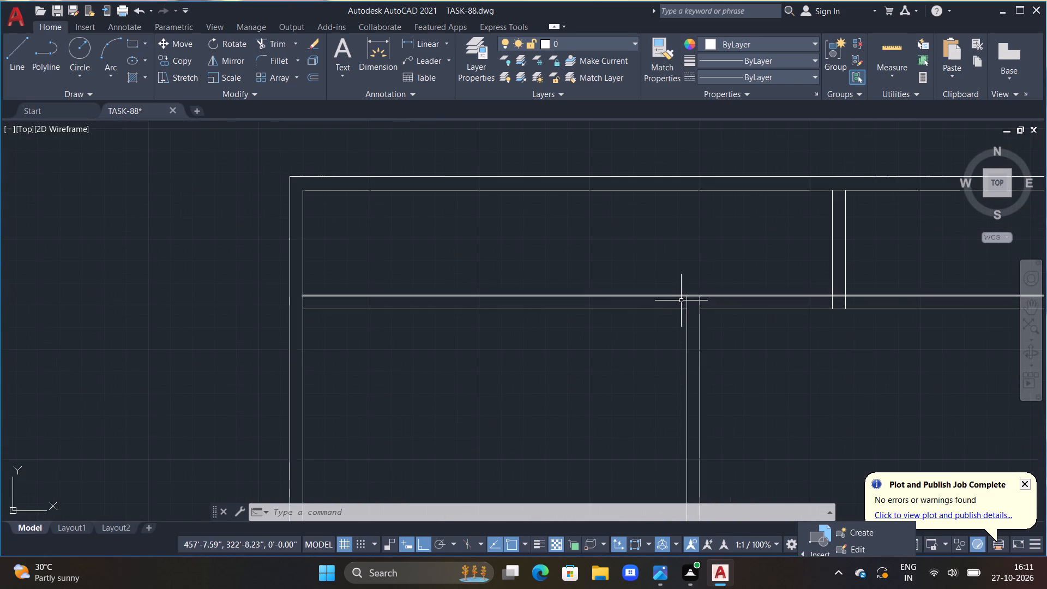
pyautogui.scroll(2, 676, 303)
pyautogui.moveTo(680, 310); pyautogui.dragTo(678, 302, button='middle')
pyautogui.scroll(1, 678, 300)
pyautogui.scroll(-1, 678, 300)
pyautogui.press('l')
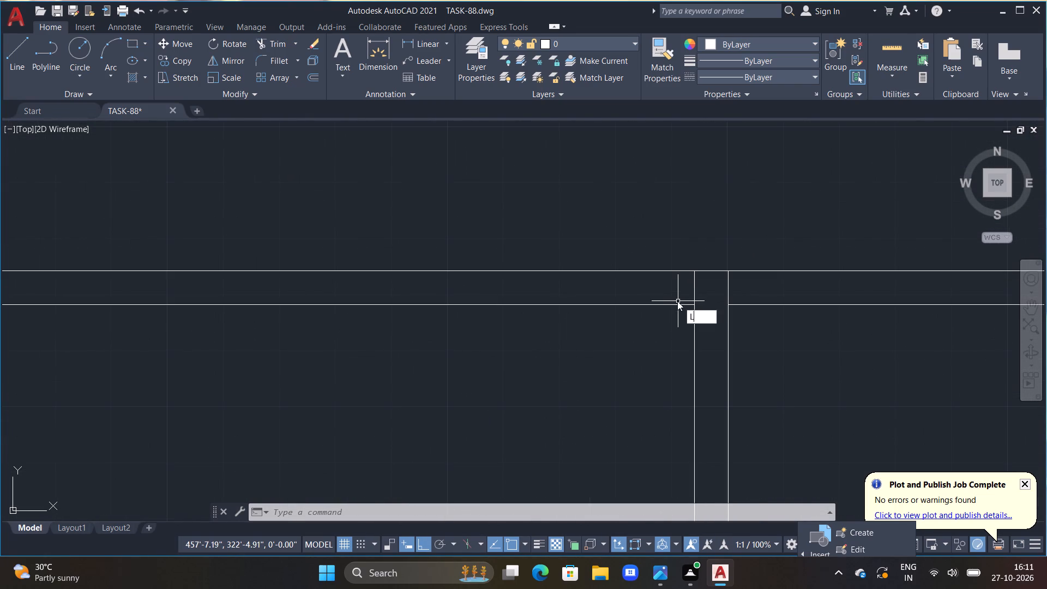
pyautogui.press('space')
pyautogui.moveTo(671, 256); pyautogui.dragTo(671, 295)
pyautogui.click(671, 322)
pyautogui.press('Escape')
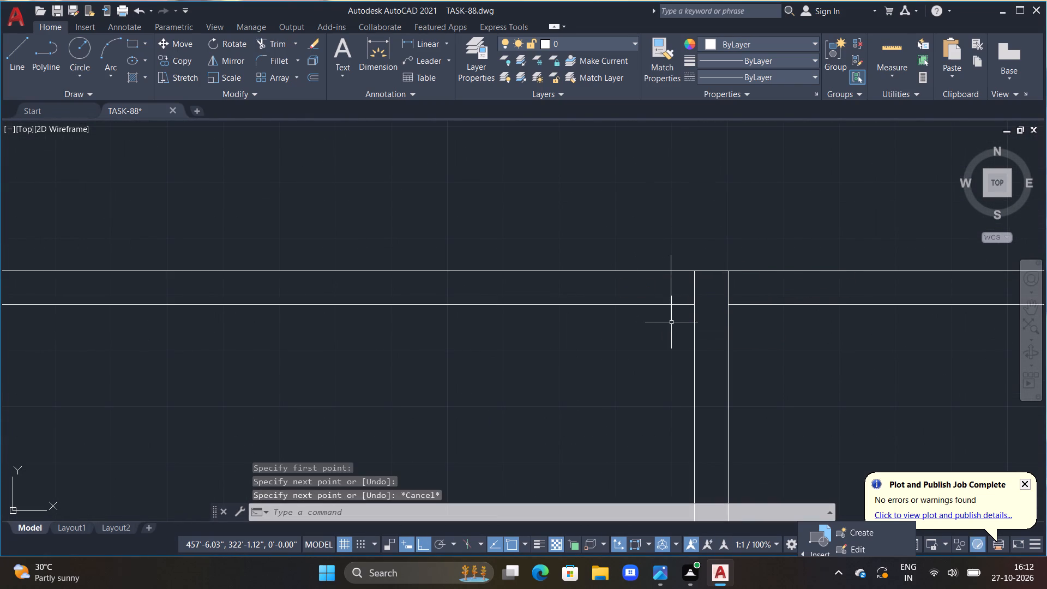
# Offset the short vertical line 2'6" to the left to mark the doorway's width.
pyautogui.write('OFF')
pyautogui.press('space')
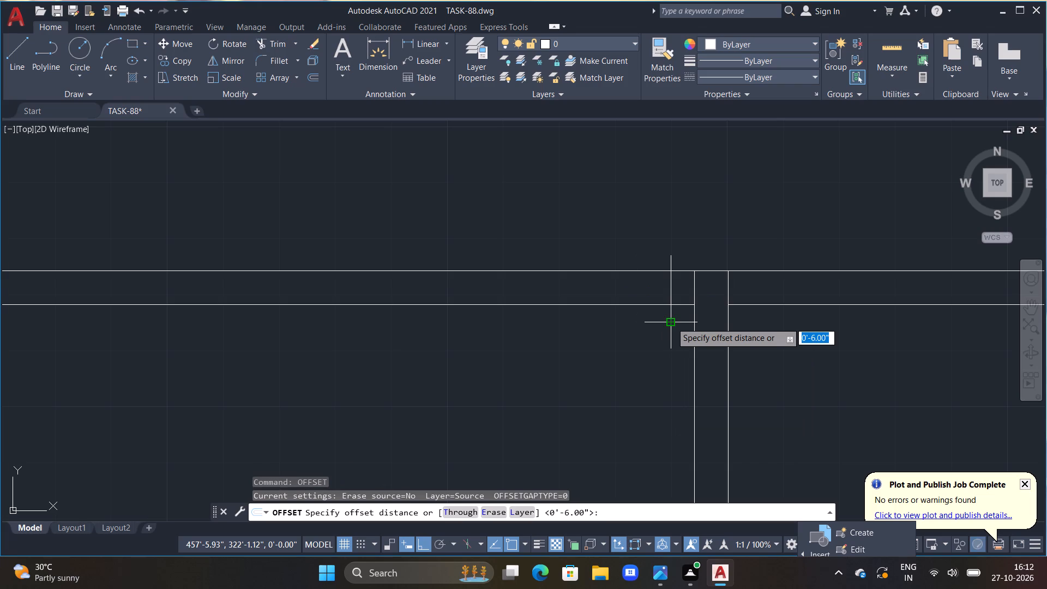
pyautogui.write('2\'6"')
pyautogui.press('Return')
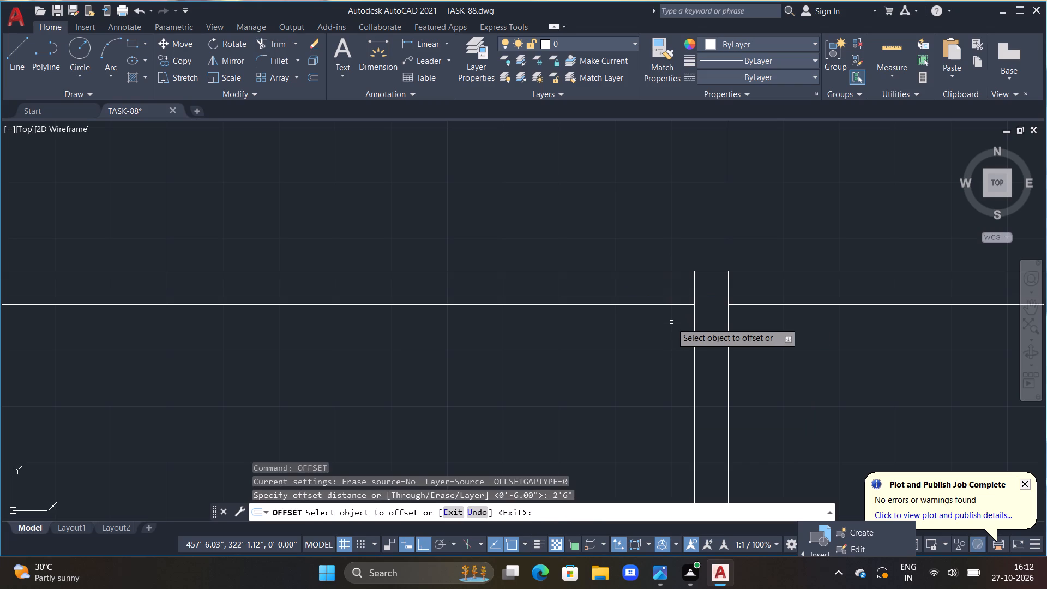
pyautogui.doubleClick(671, 322)
pyautogui.doubleClick(608, 358)
pyautogui.press('Escape')
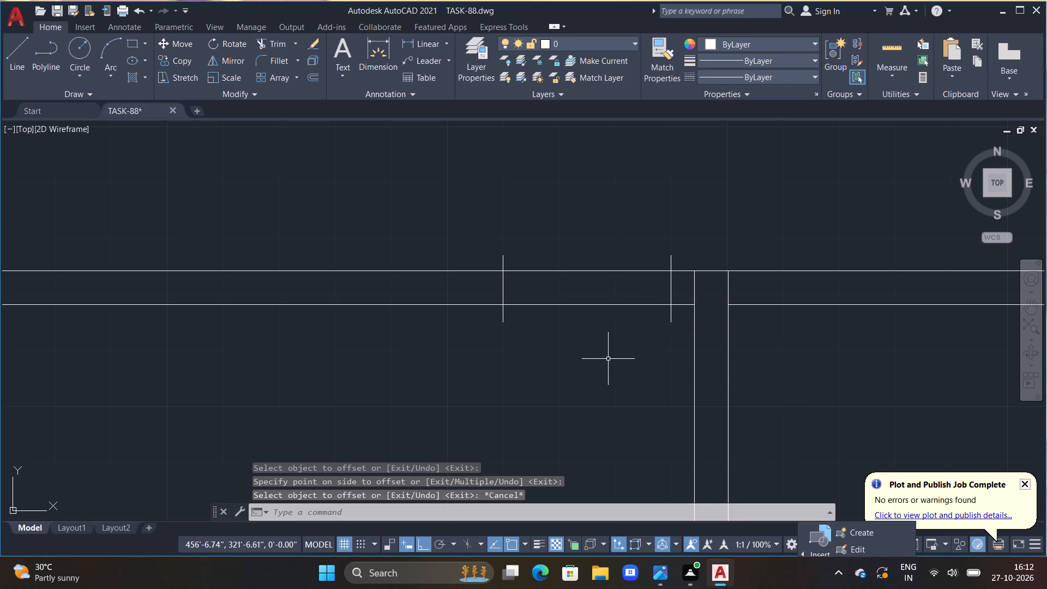
# Offset the doorway's left mark 1'6" further left along the upper horizontal partition.
pyautogui.scroll(-2, 606, 359)
pyautogui.moveTo(551, 365); pyautogui.dragTo(632, 394, button='middle')
pyautogui.scroll(1, 633, 394)
pyautogui.write('OFF 1\'6"')
pyautogui.press('Return')
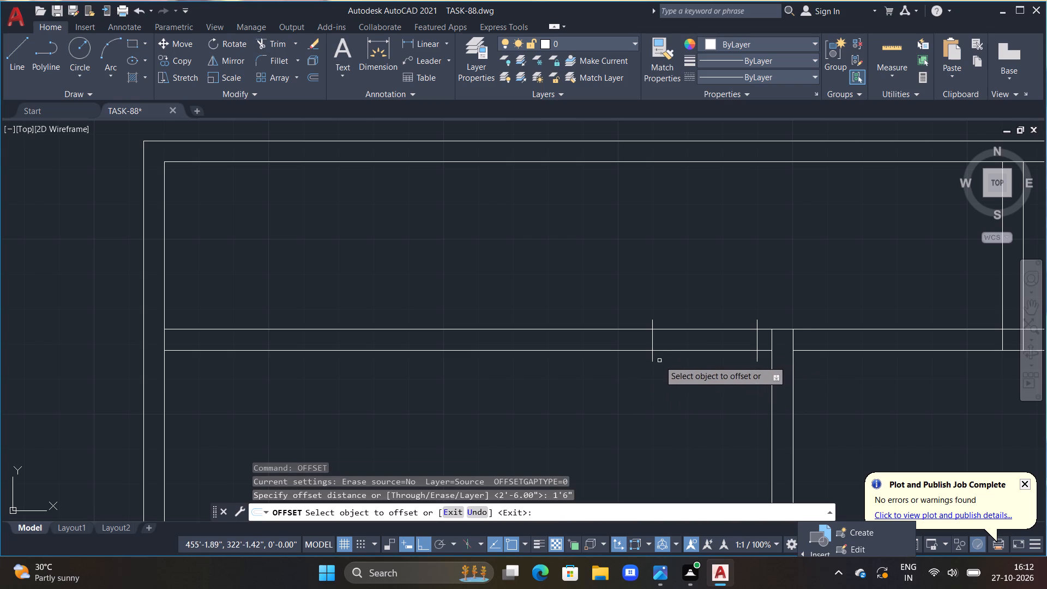
pyautogui.doubleClick(651, 358)
pyautogui.click(607, 363)
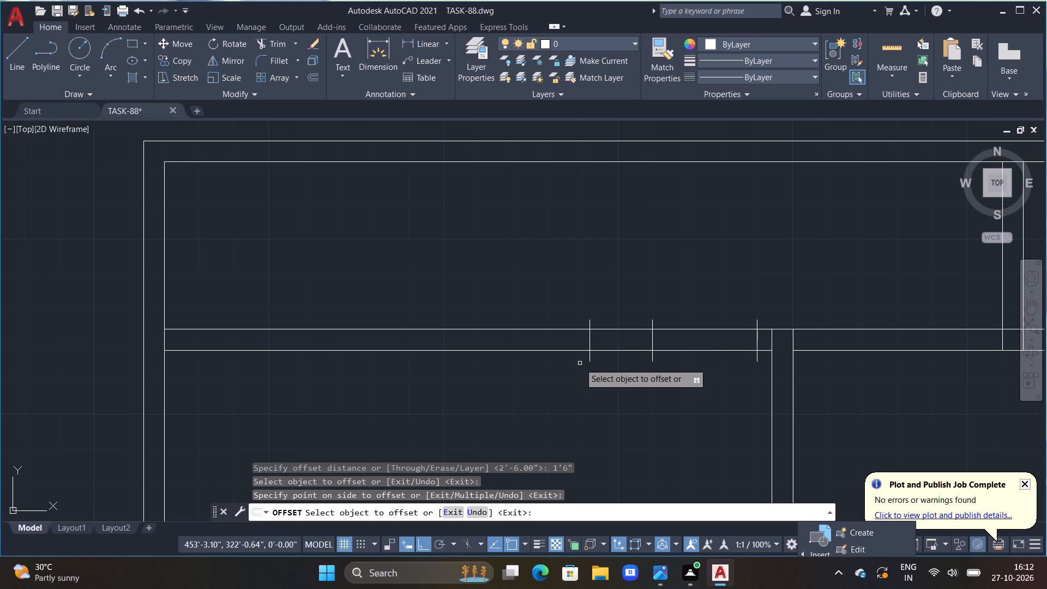
pyautogui.scroll(-2, 670, 366)
pyautogui.moveTo(739, 309); pyautogui.dragTo(678, 309, button='middle')
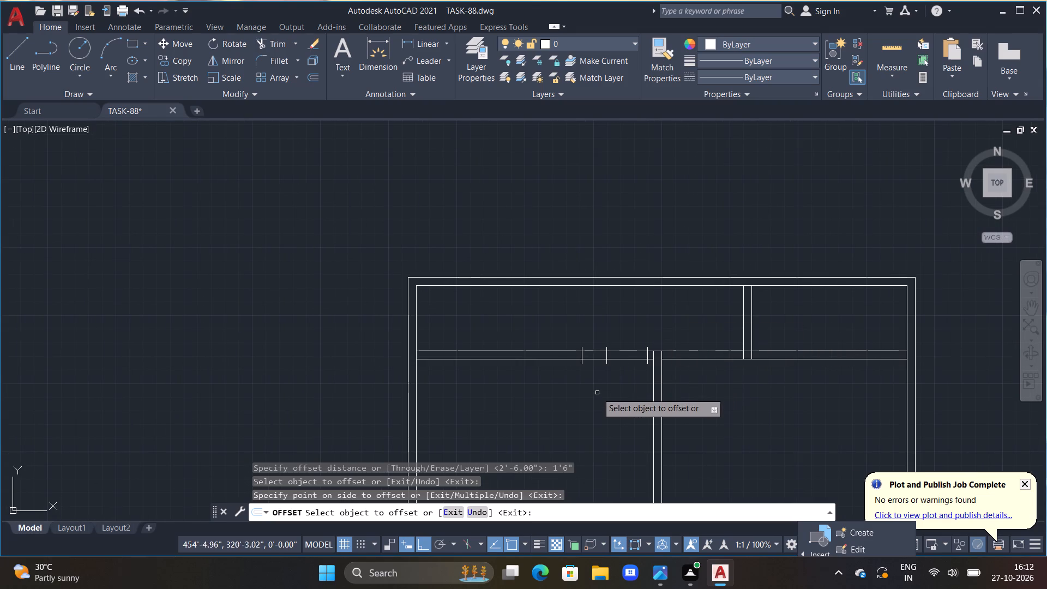
pyautogui.scroll(1, 611, 370)
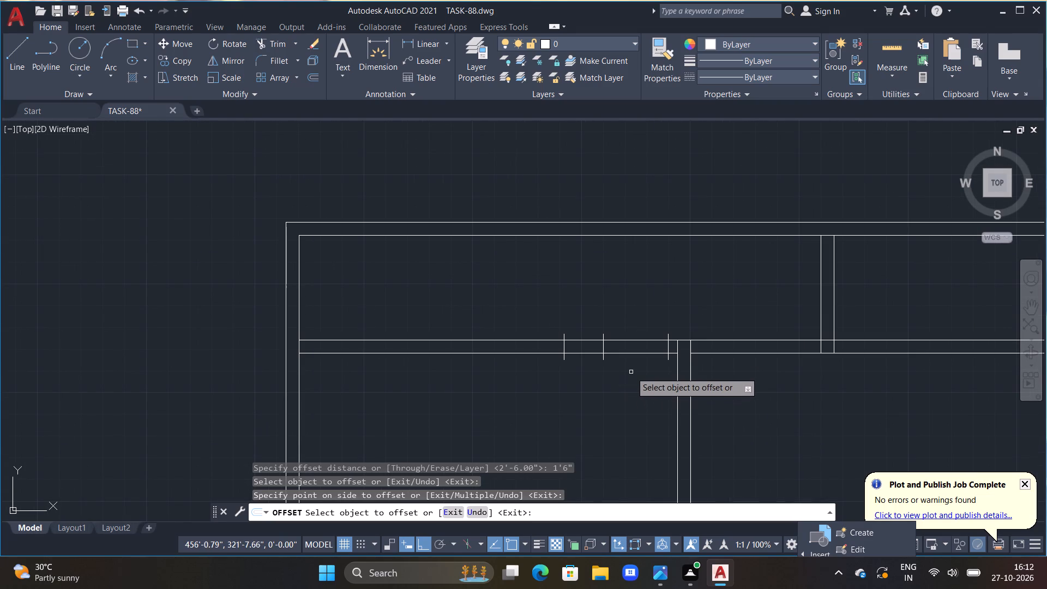
pyautogui.moveTo(631, 368); pyautogui.dragTo(631, 310)
pyautogui.moveTo(631, 320); pyautogui.dragTo(631, 367)
pyautogui.press('Escape')
pyautogui.press('Escape')
pyautogui.press('Escape')
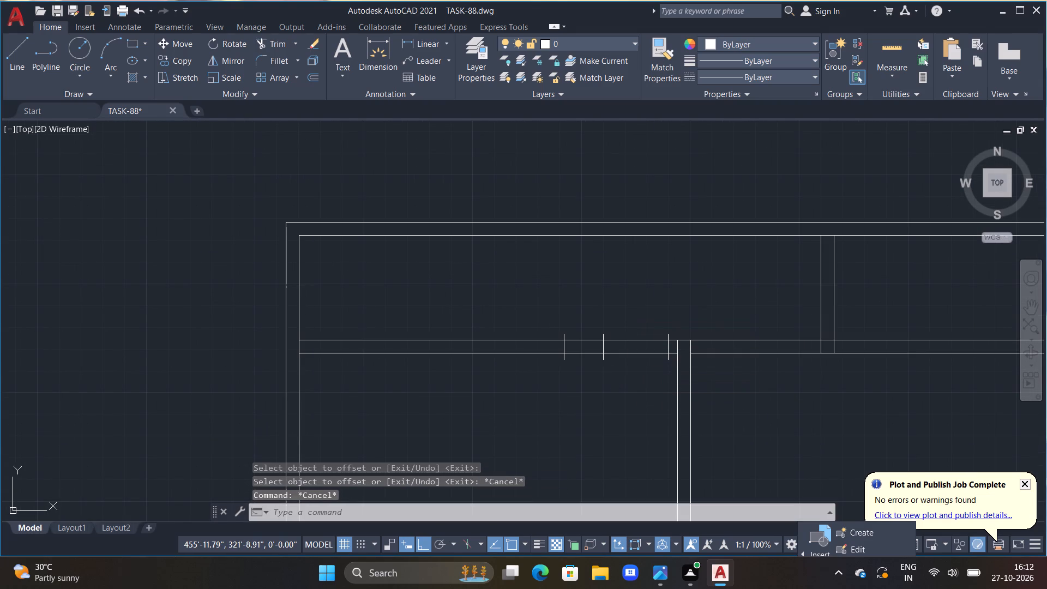
# Trim both lines of the upper horizontal partition between the 2'6" doorway marks to open the doorway.
pyautogui.press('t')
pyautogui.write('R')
pyautogui.press('space')
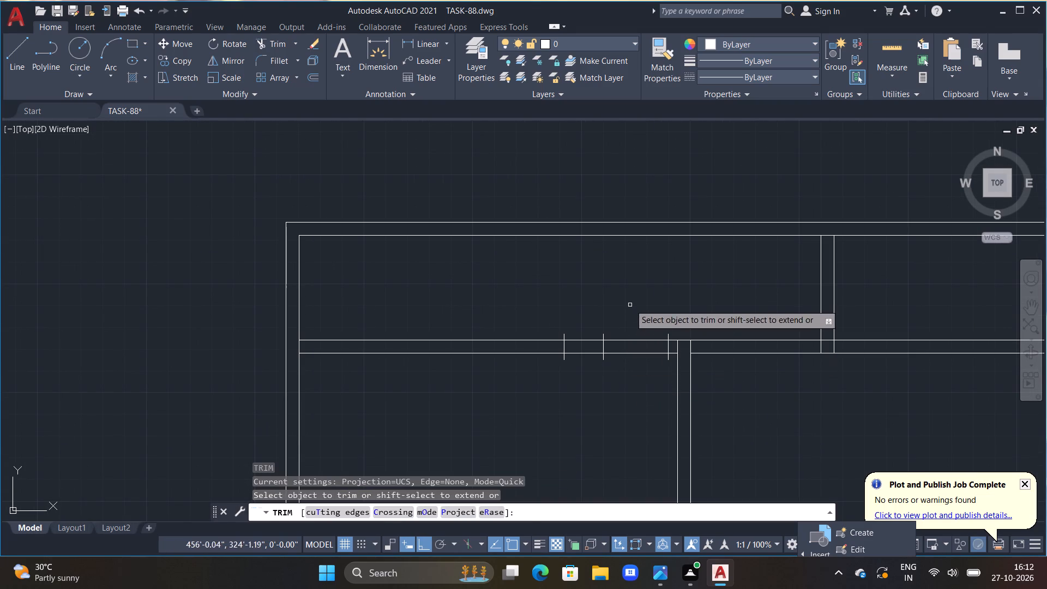
pyautogui.moveTo(630, 305); pyautogui.dragTo(618, 419)
# Trim the overhanging ends of the three short marks, and the vertical partition's left line inside the junction.
pyautogui.moveTo(671, 356); pyautogui.dragTo(658, 361)
pyautogui.click(658, 362)
pyautogui.click(664, 327)
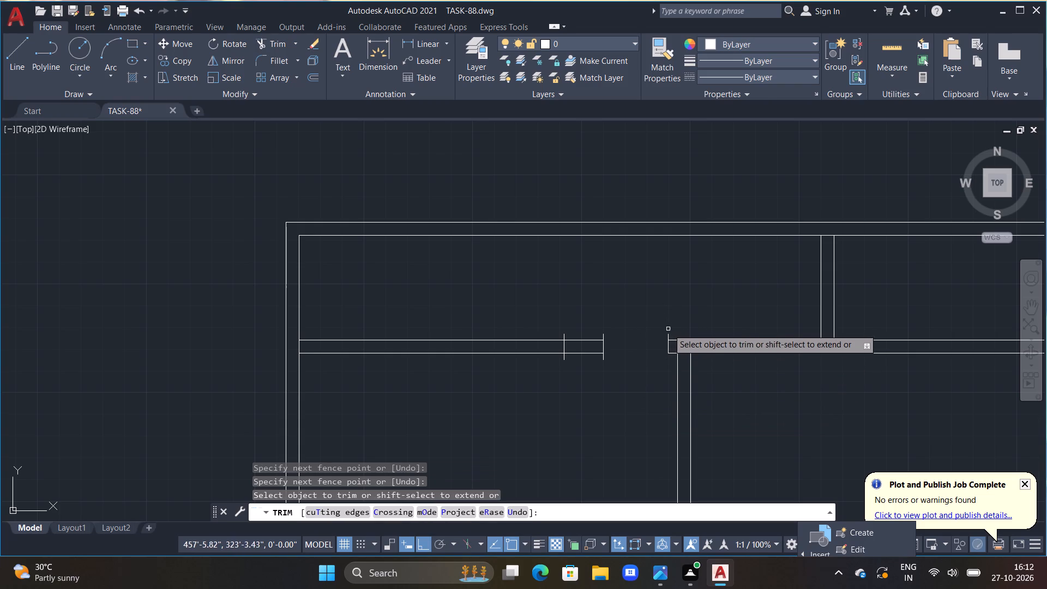
pyautogui.click(667, 334)
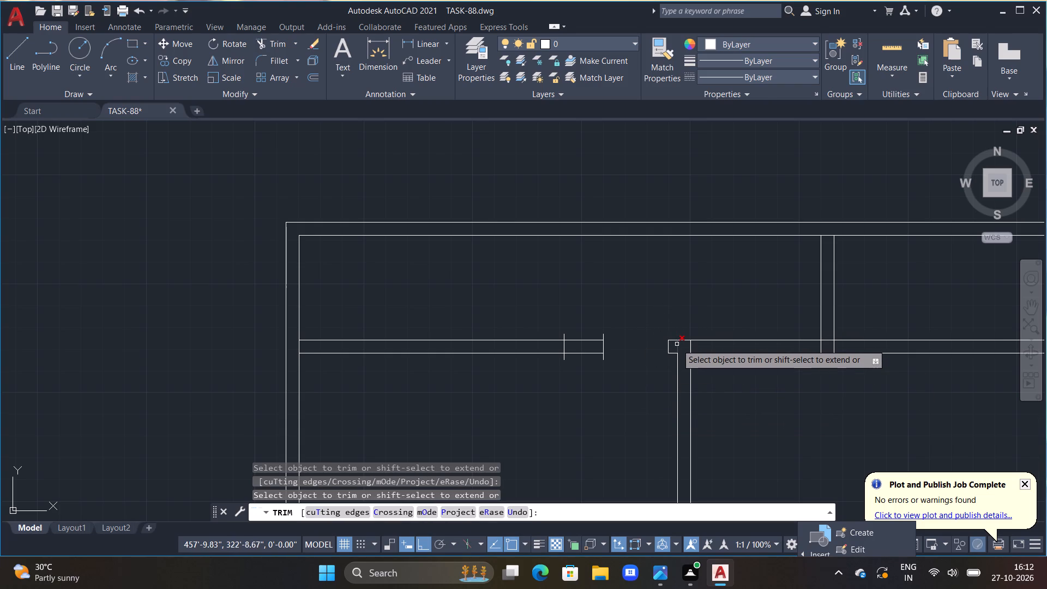
pyautogui.click(677, 344)
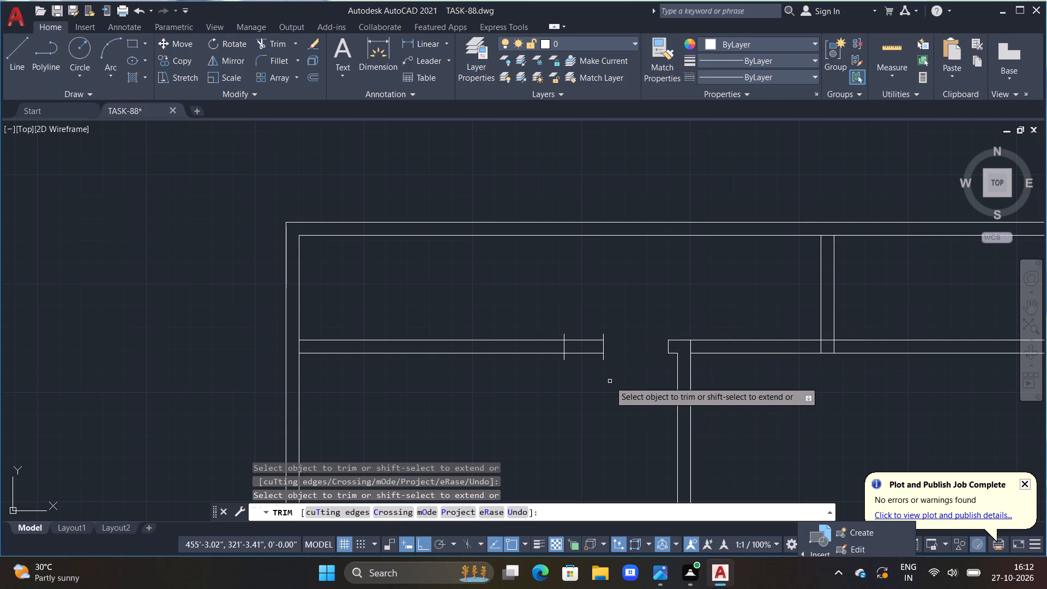
pyautogui.moveTo(610, 393); pyautogui.dragTo(645, 391, button='middle')
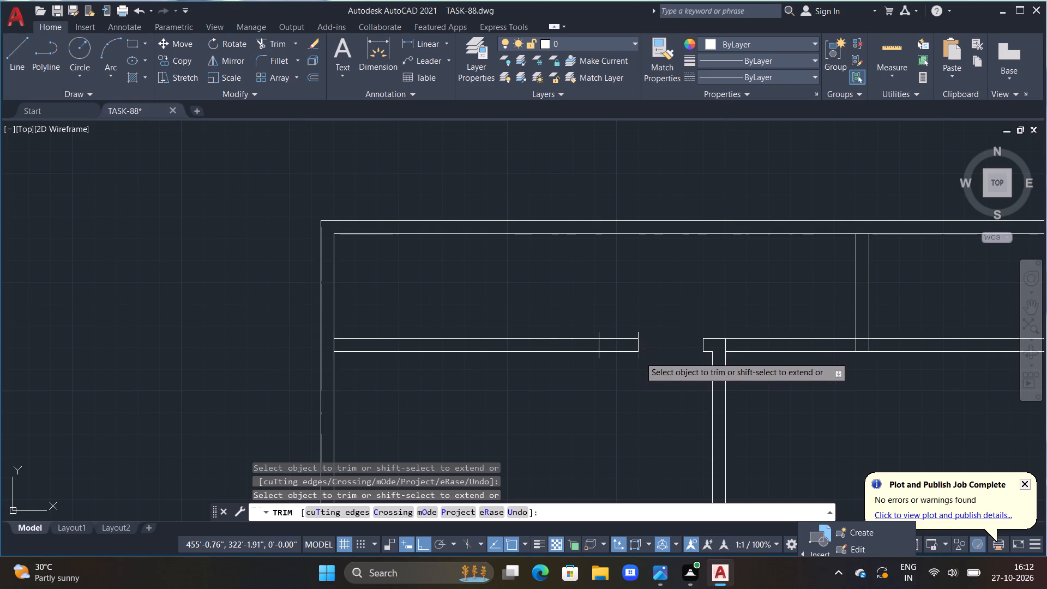
pyautogui.click(640, 357)
pyautogui.click(597, 357)
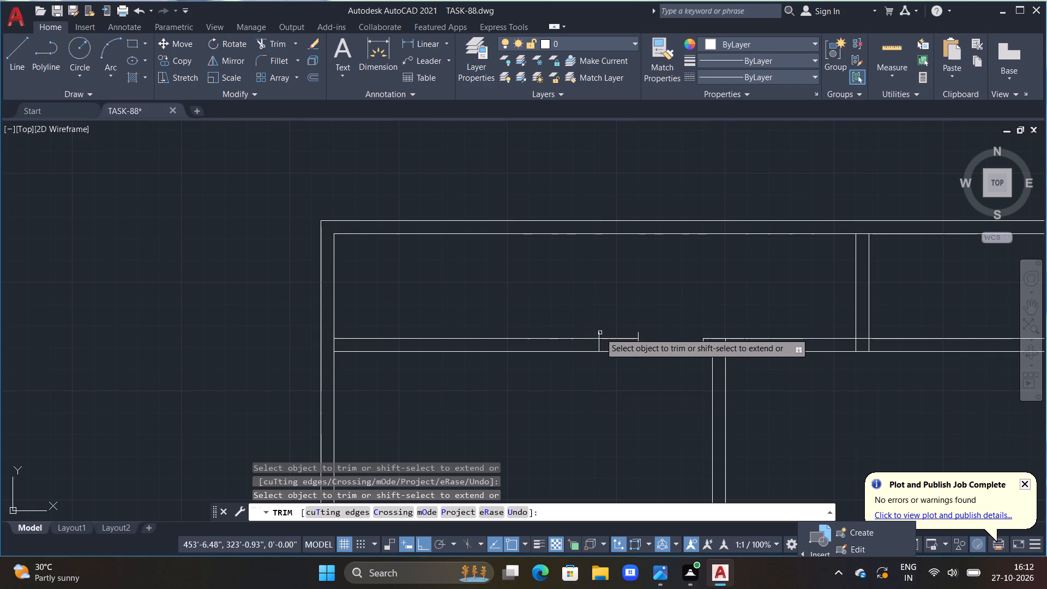
pyautogui.click(600, 333)
pyautogui.click(637, 332)
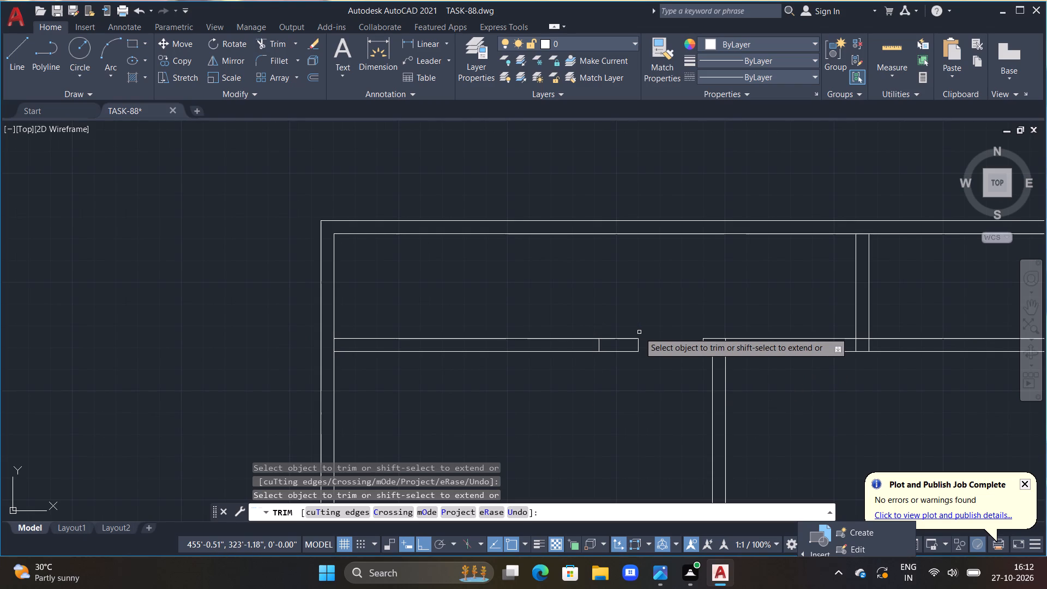
pyautogui.press('Escape')
# Offset the leftmost mark in the upper horizontal partition 4' to the left to set the other end of a window.
pyautogui.scroll(-1, 642, 346)
pyautogui.scroll(1, 642, 344)
pyautogui.moveTo(651, 344); pyautogui.dragTo(725, 336, button='middle')
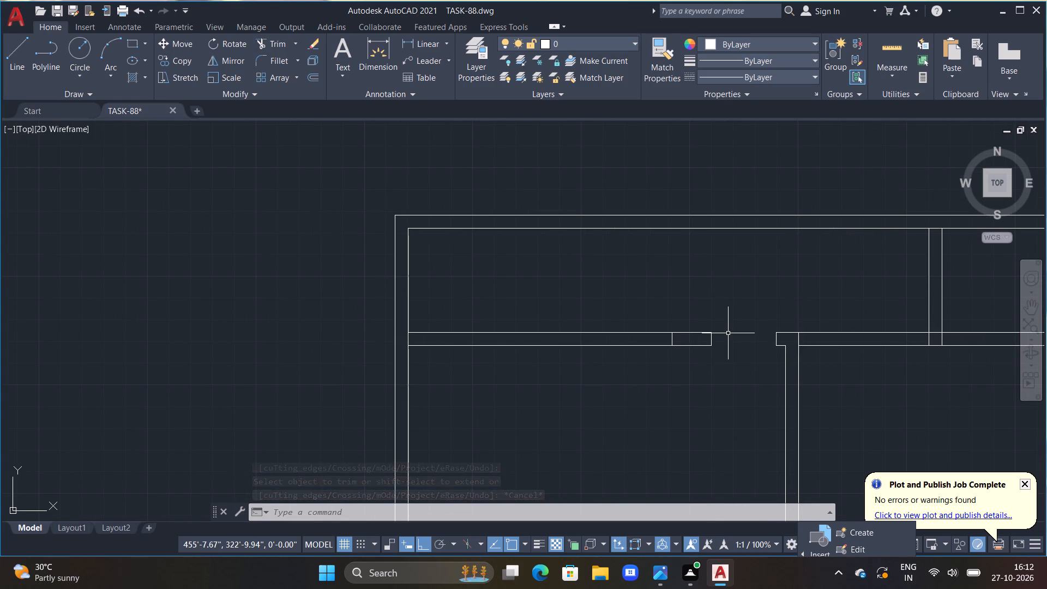
pyautogui.press('Escape')
pyautogui.write("OFF 4'")
pyautogui.press('Return')
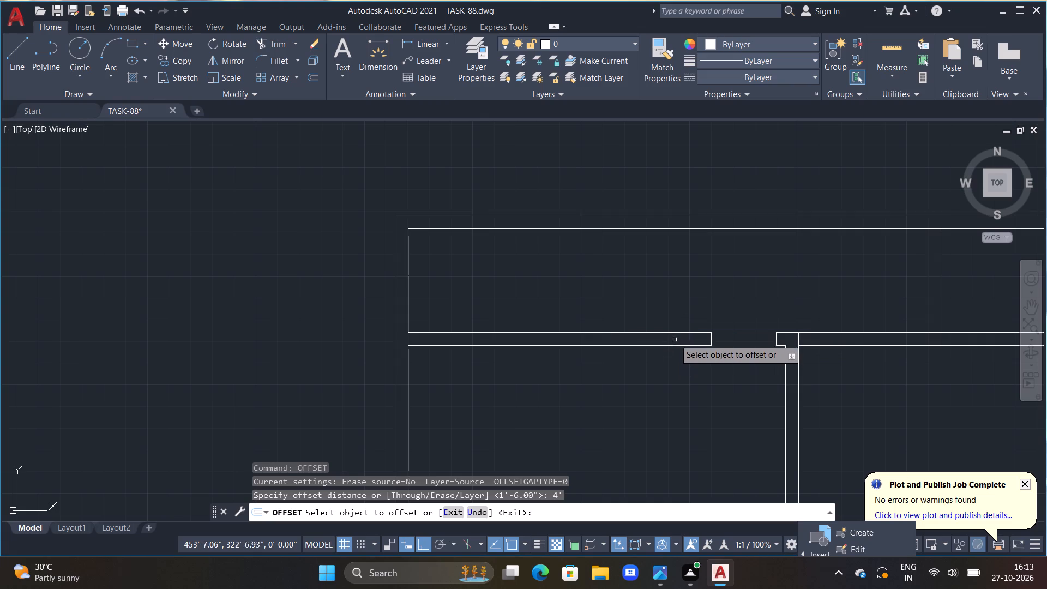
pyautogui.click(671, 338)
pyautogui.click(542, 379)
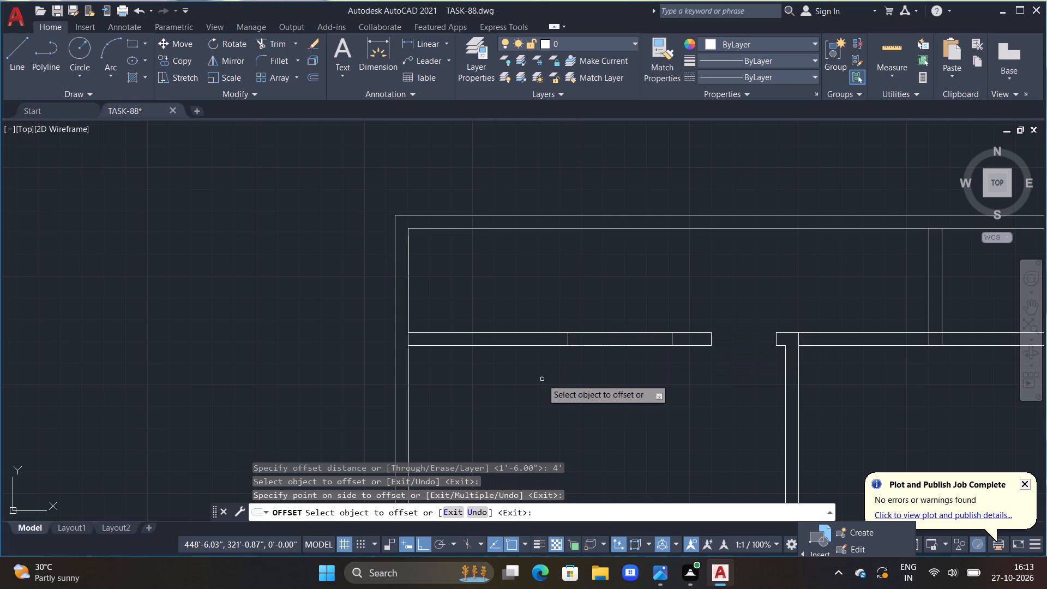
pyautogui.moveTo(733, 359); pyautogui.dragTo(689, 357, button='middle')
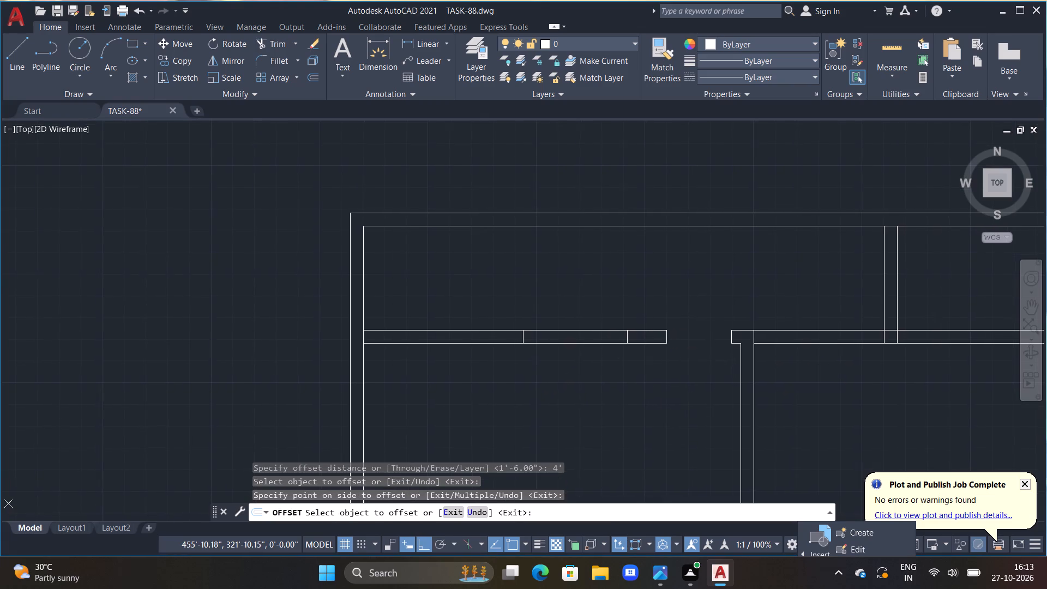
pyautogui.press('Escape')
# Extend the vertical partition's left line up through the junction to the upper horizontal partition's top line.
pyautogui.scroll(3, 743, 339)
pyautogui.write('EX')
pyautogui.press('space')
pyautogui.click(729, 361)
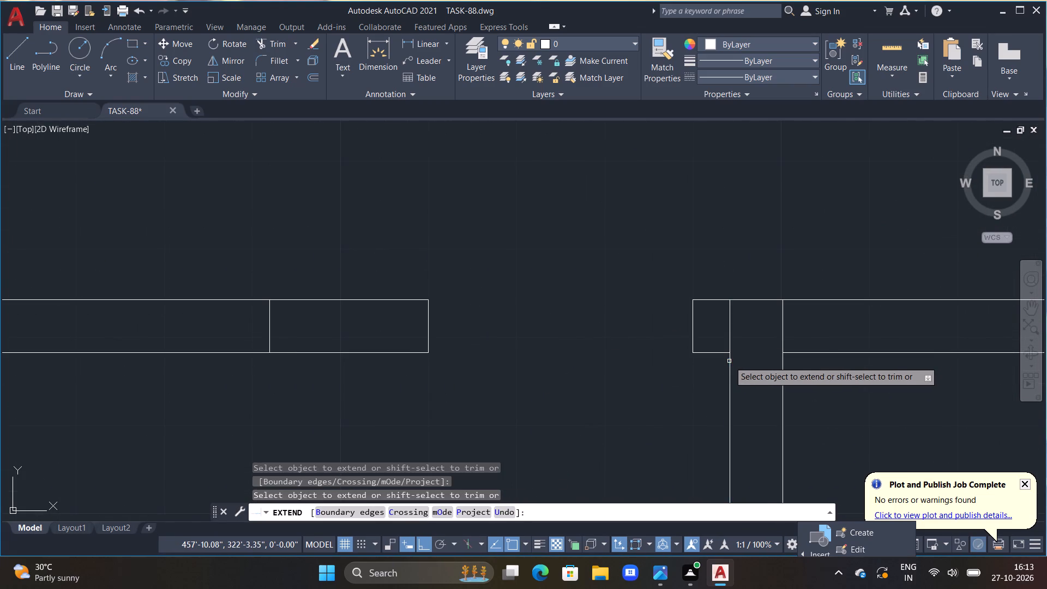
pyautogui.press('Escape')
# Draw a vertical line about 1'-3.5" long across the upper horizontal partition, just inside the right outer wall.
pyautogui.scroll(-3, 743, 366)
pyautogui.moveTo(811, 405); pyautogui.dragTo(720, 375, button='middle')
pyautogui.moveTo(833, 360); pyautogui.dragTo(807, 372, button='middle')
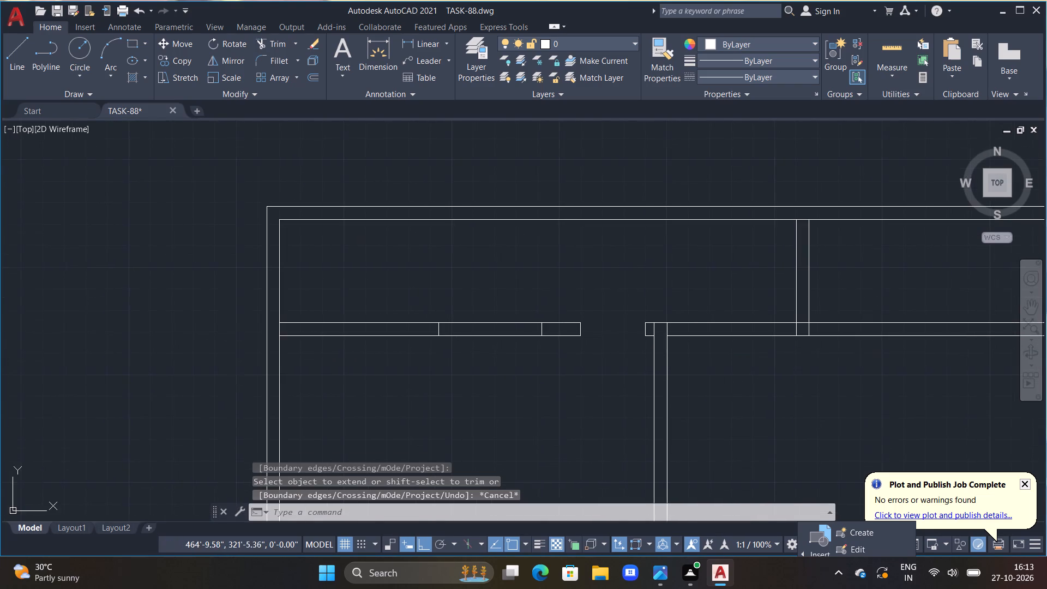
pyautogui.moveTo(807, 372); pyautogui.dragTo(761, 394, button='middle')
pyautogui.moveTo(768, 353); pyautogui.dragTo(722, 333, button='middle')
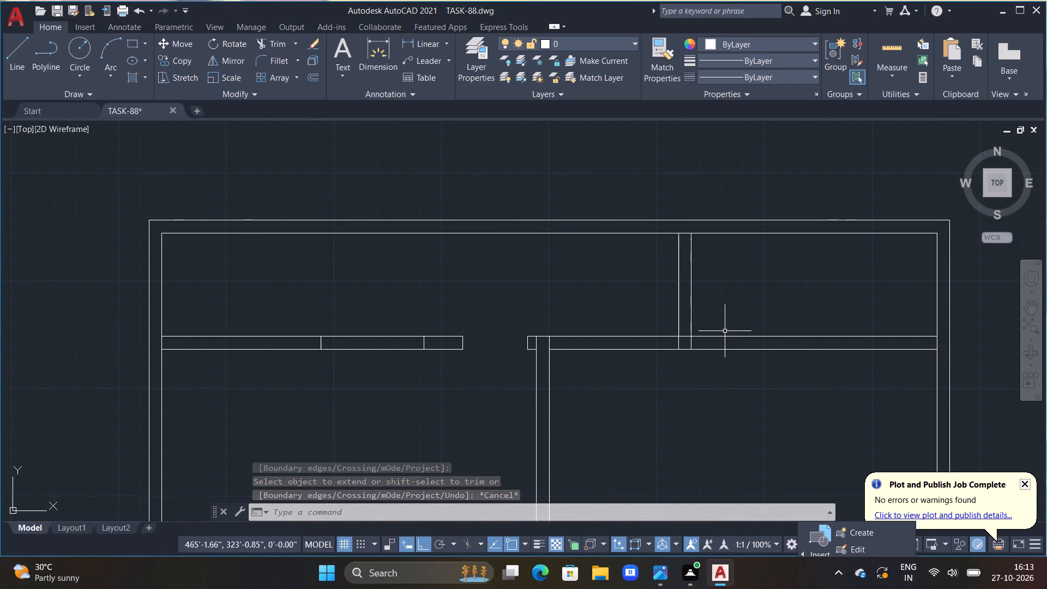
pyautogui.moveTo(891, 359); pyautogui.dragTo(786, 366, button='middle')
pyautogui.scroll(1, 801, 366)
pyautogui.scroll(1, 840, 315)
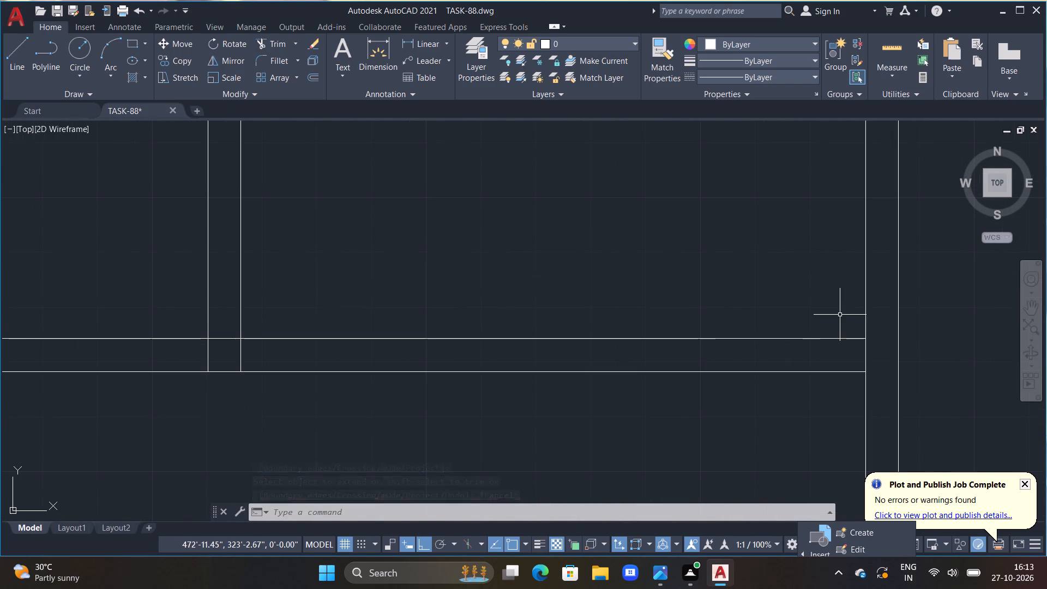
pyautogui.press('Escape')
pyautogui.scroll(-1, 840, 315)
pyautogui.moveTo(814, 344); pyautogui.dragTo(823, 339, button='middle')
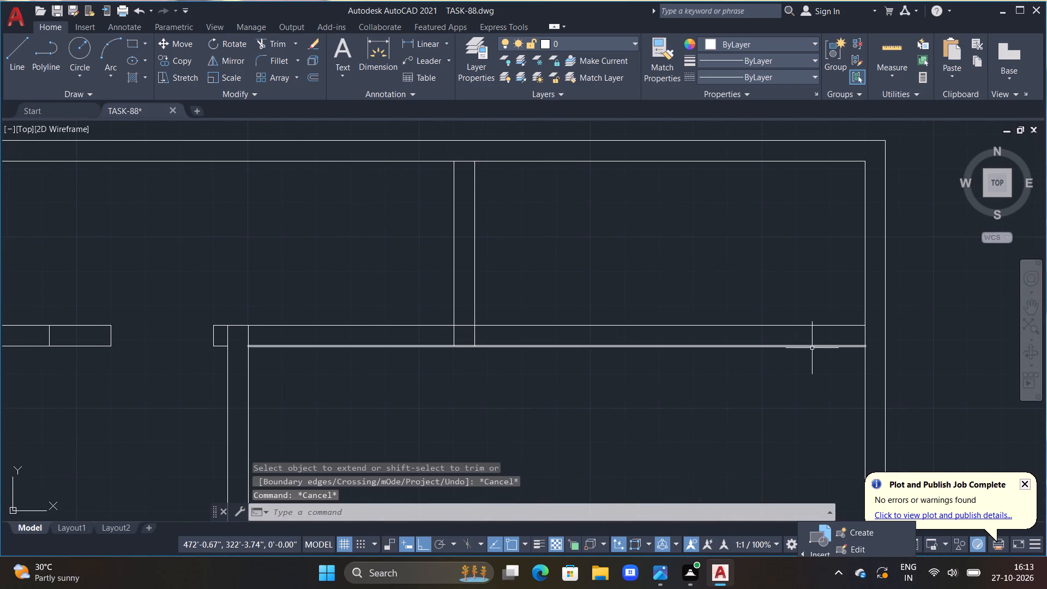
pyautogui.press('l')
pyautogui.press('space')
pyautogui.click(846, 314)
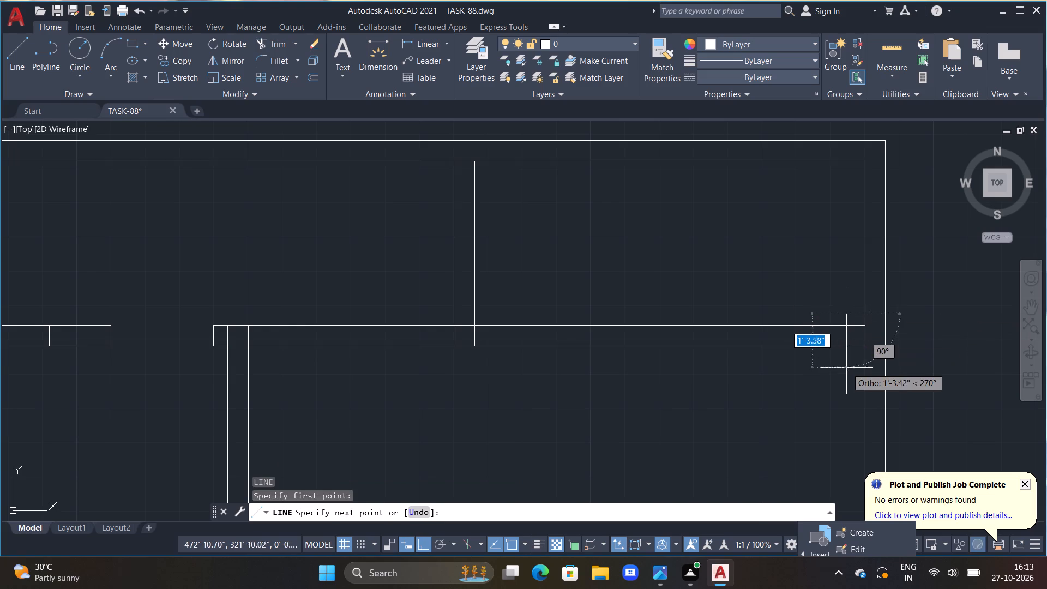
pyautogui.doubleClick(846, 368)
pyautogui.press('Escape')
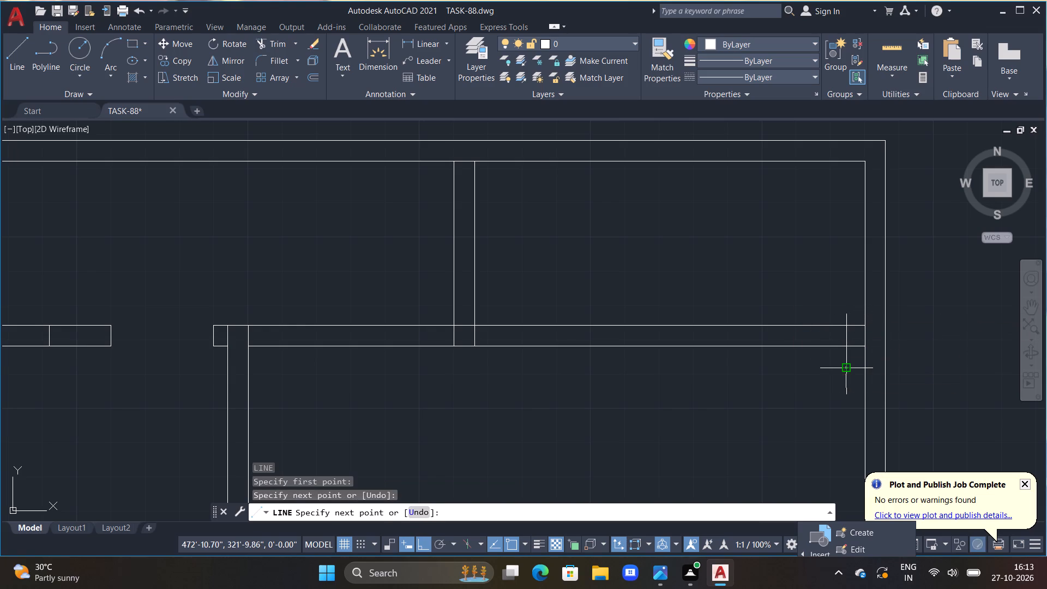
# Offset the new vertical line near the right outer wall 2'6" to the left to mark a second doorway.
pyautogui.write('OFF 2\'6"')
pyautogui.press('Return')
pyautogui.click(843, 361)
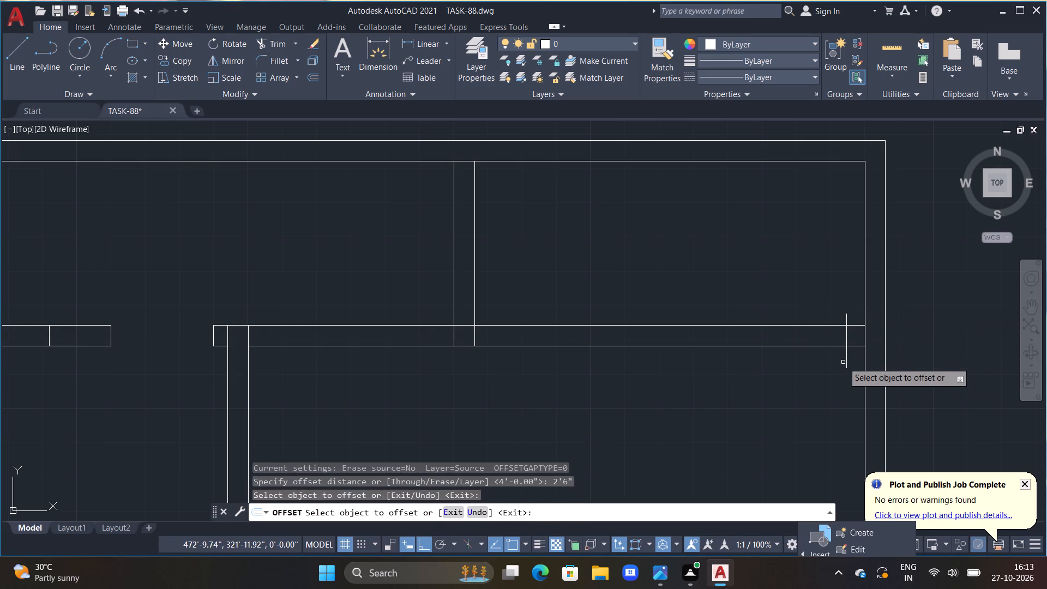
pyautogui.click(847, 363)
pyautogui.doubleClick(795, 385)
pyautogui.press('Escape')
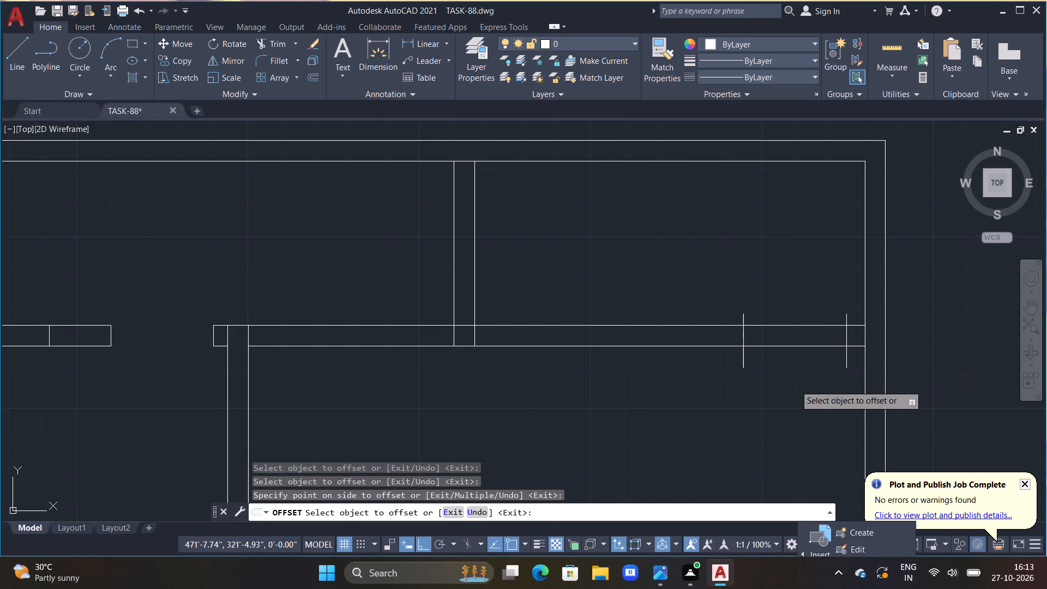
pyautogui.press('Escape')
pyautogui.press('Escape')
# Trim out the 2'6" doorway in the upper horizontal partition near the right outer wall and cut off its marks' overhanging ends.
pyautogui.press('t')
pyautogui.press('r')
pyautogui.press('space')
pyautogui.moveTo(791, 296); pyautogui.dragTo(766, 404)
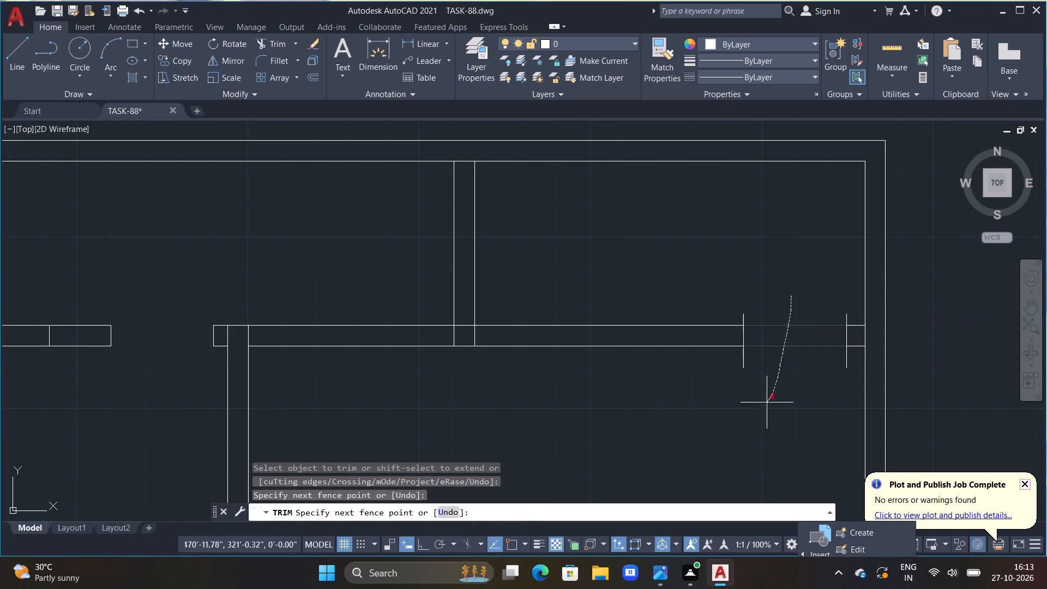
pyautogui.moveTo(766, 404); pyautogui.dragTo(763, 405)
pyautogui.moveTo(743, 356); pyautogui.dragTo(744, 362)
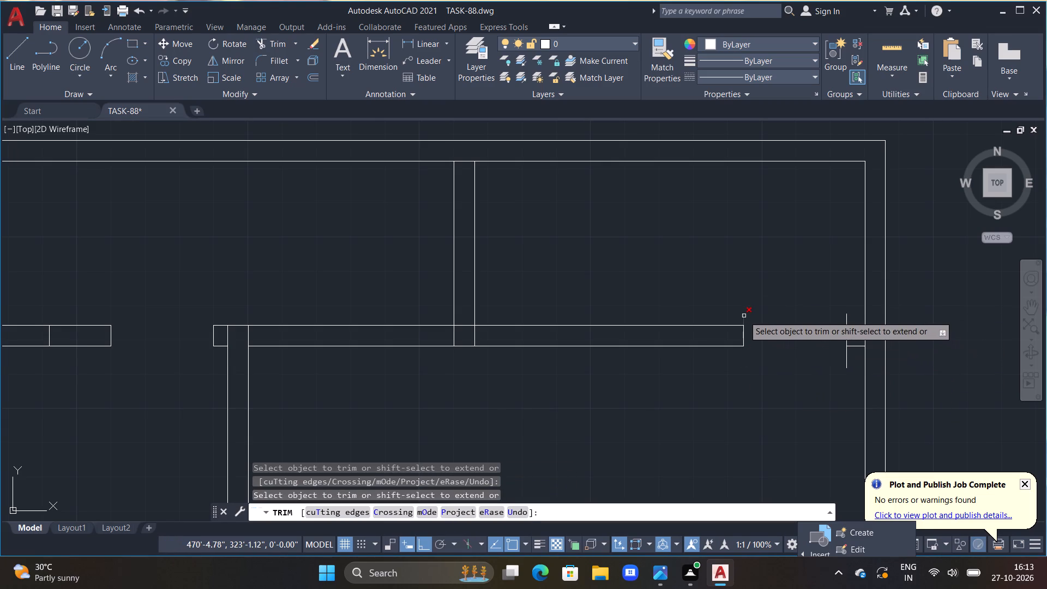
pyautogui.click(744, 316)
pyautogui.moveTo(846, 319); pyautogui.dragTo(838, 326)
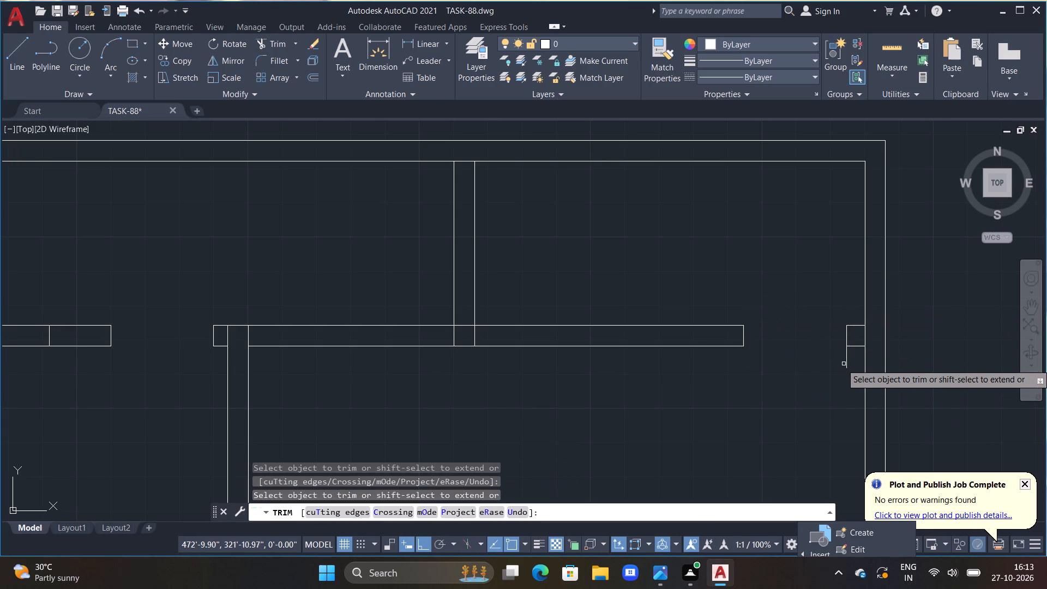
pyautogui.moveTo(848, 359); pyautogui.dragTo(836, 366)
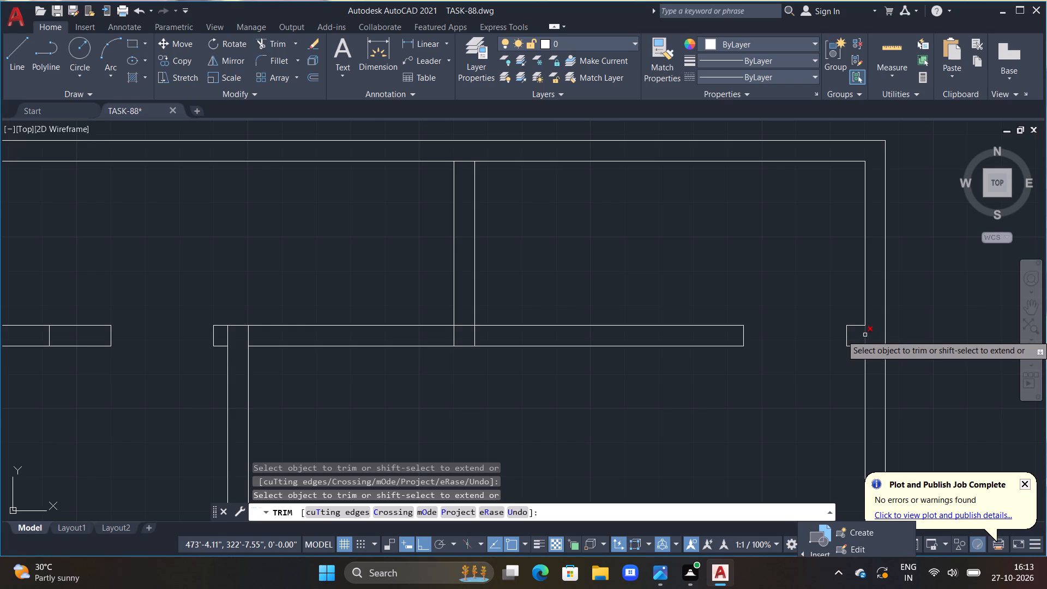
# Trim the wall lines crossing the junctions at the right outer wall and at both ends of the short upper vertical partition.
pyautogui.click(867, 336)
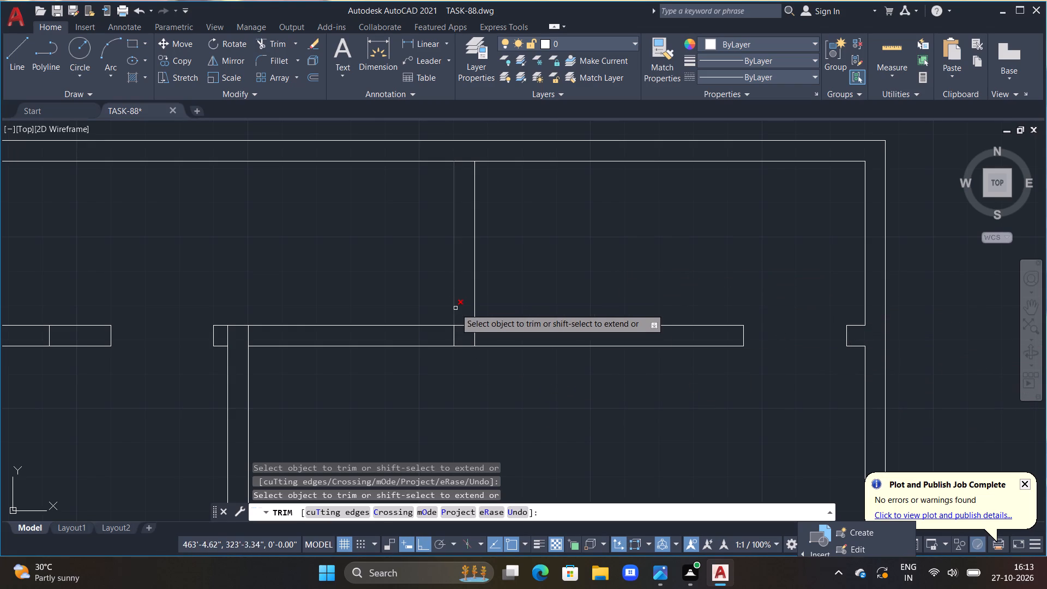
pyautogui.click(464, 324)
pyautogui.click(474, 334)
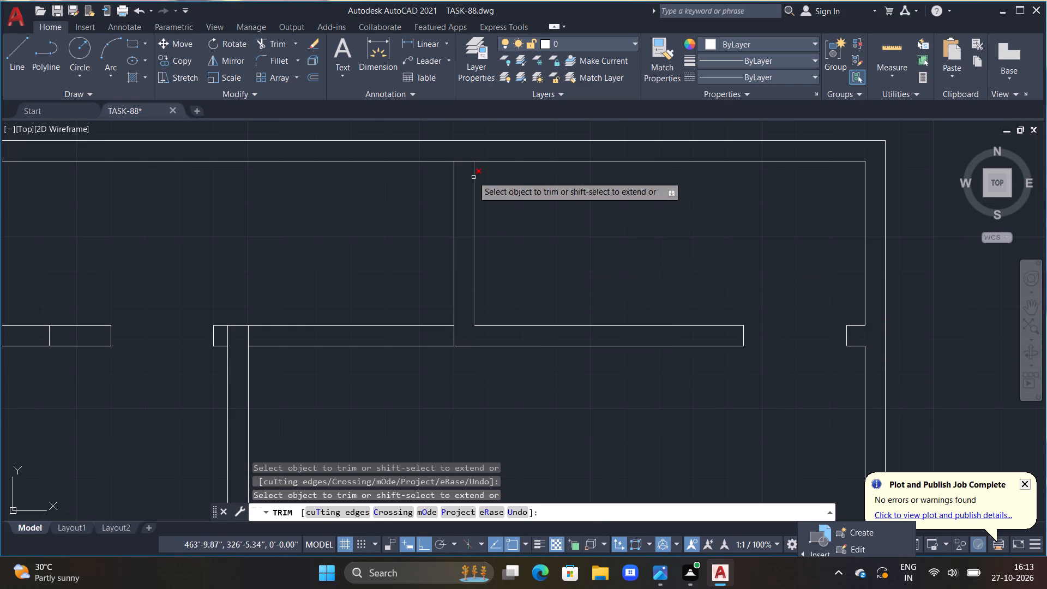
pyautogui.click(462, 160)
pyautogui.press('Escape')
pyautogui.press('Escape')
pyautogui.press('Escape')
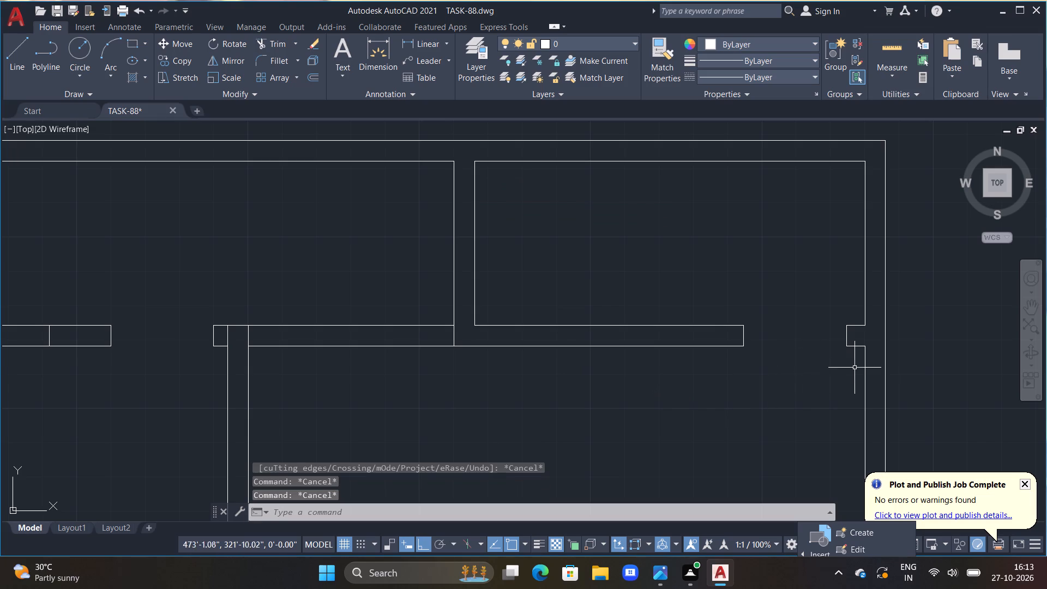
# Extend the right outer wall's inner line back across the end of the upper horizontal partition.
pyautogui.moveTo(832, 369); pyautogui.dragTo(713, 386, button='middle')
pyautogui.scroll(1, 762, 356)
pyautogui.write('EX')
pyautogui.press('space')
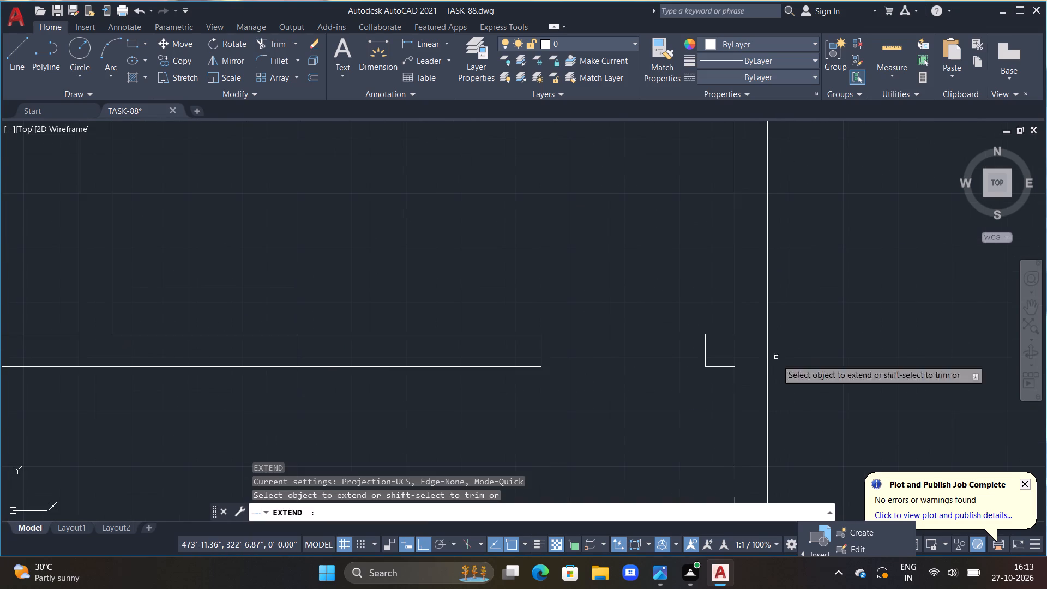
pyautogui.click(734, 381)
pyautogui.scroll(-3, 722, 391)
pyautogui.moveTo(617, 404); pyautogui.dragTo(671, 406, button='middle')
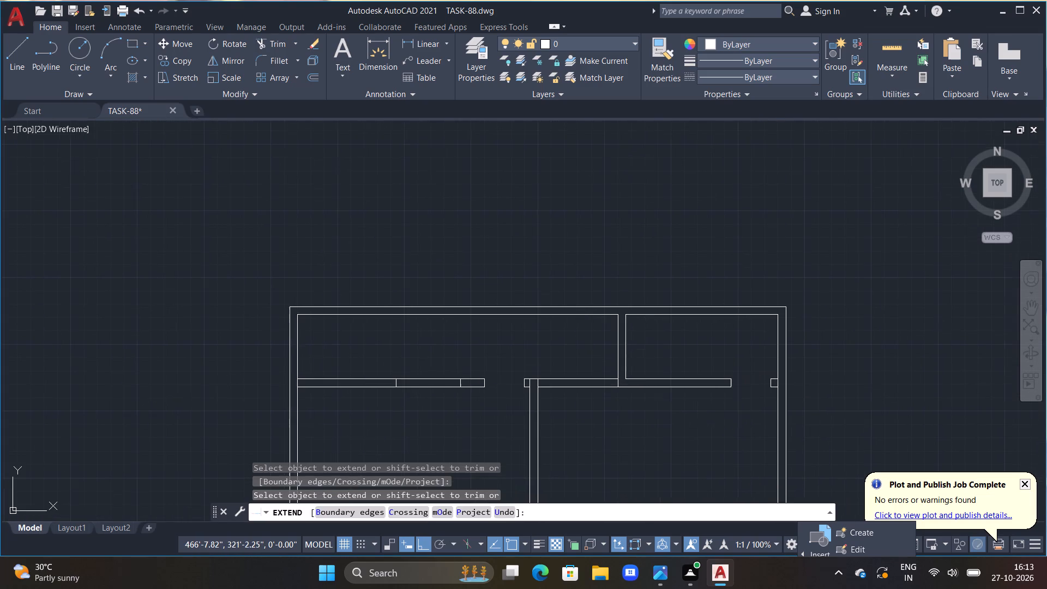
pyautogui.press('Escape')
pyautogui.press('Escape')
# Draw a horizontal line across the short upper vertical partition, about 1'-4.7" above the upper horizontal partition's top line.
pyautogui.scroll(1, 633, 330)
pyautogui.moveTo(636, 338); pyautogui.dragTo(687, 326, button='middle')
pyautogui.scroll(1, 669, 326)
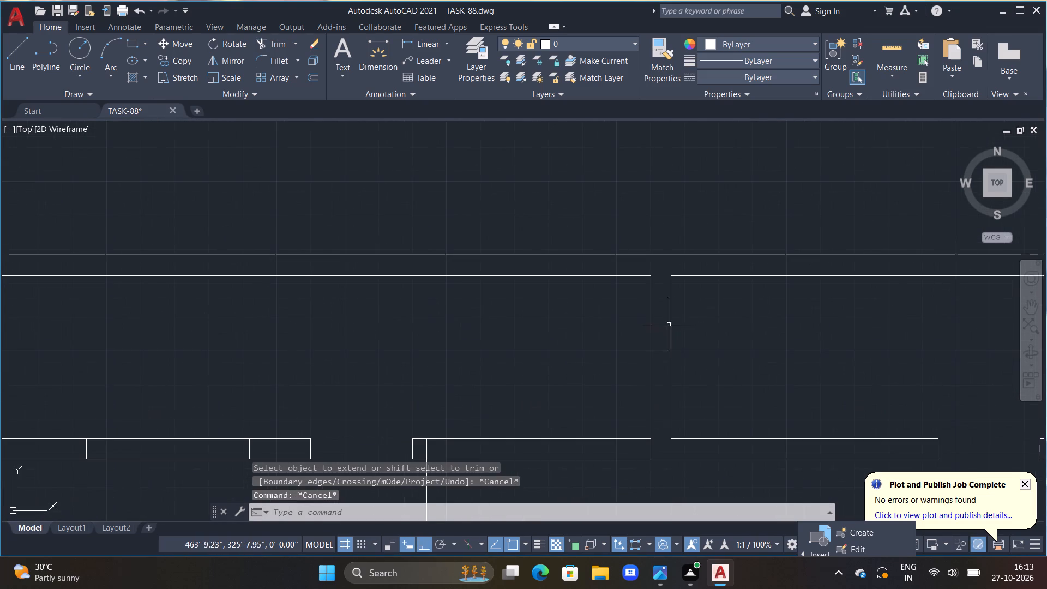
pyautogui.moveTo(687, 328); pyautogui.dragTo(745, 304, button='middle')
pyautogui.scroll(1, 742, 298)
pyautogui.press('Escape')
pyautogui.scroll(-1, 743, 300)
pyautogui.moveTo(760, 377); pyautogui.dragTo(743, 365, button='middle')
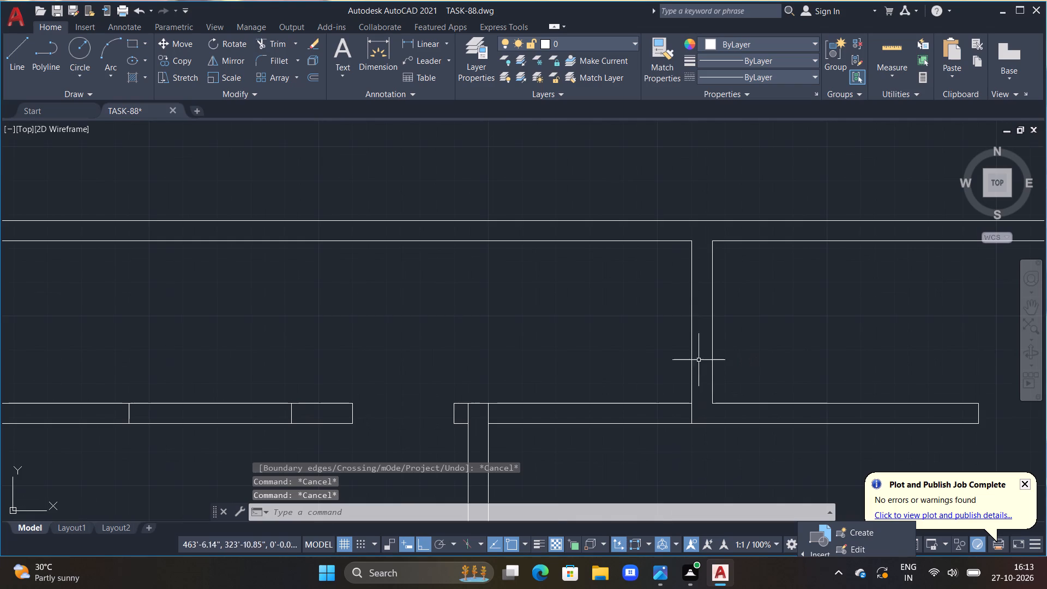
pyautogui.scroll(-1, 708, 346)
pyautogui.scroll(1, 727, 348)
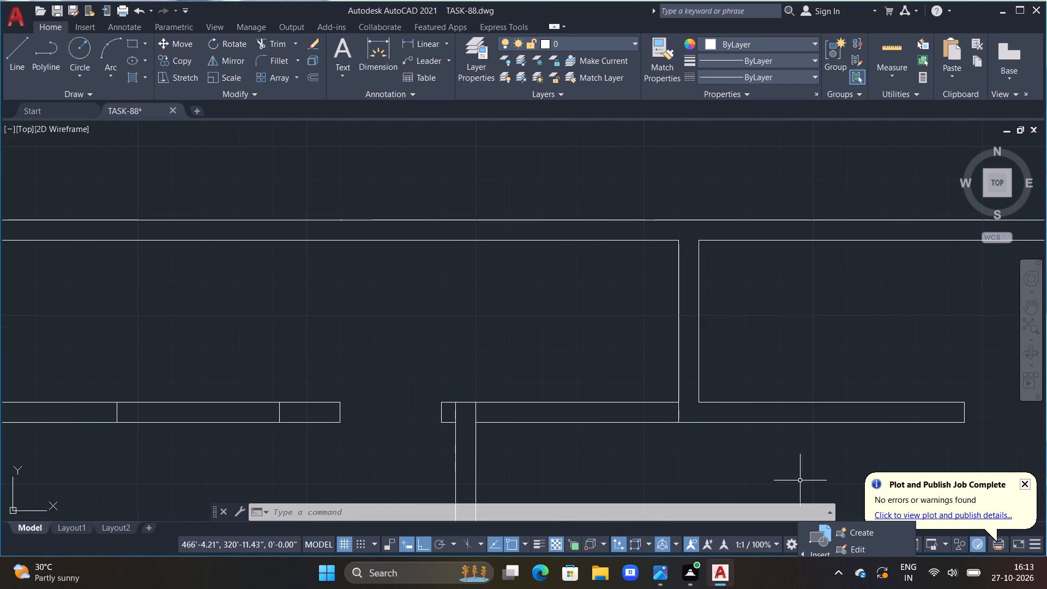
pyautogui.write('L')
pyautogui.press('space')
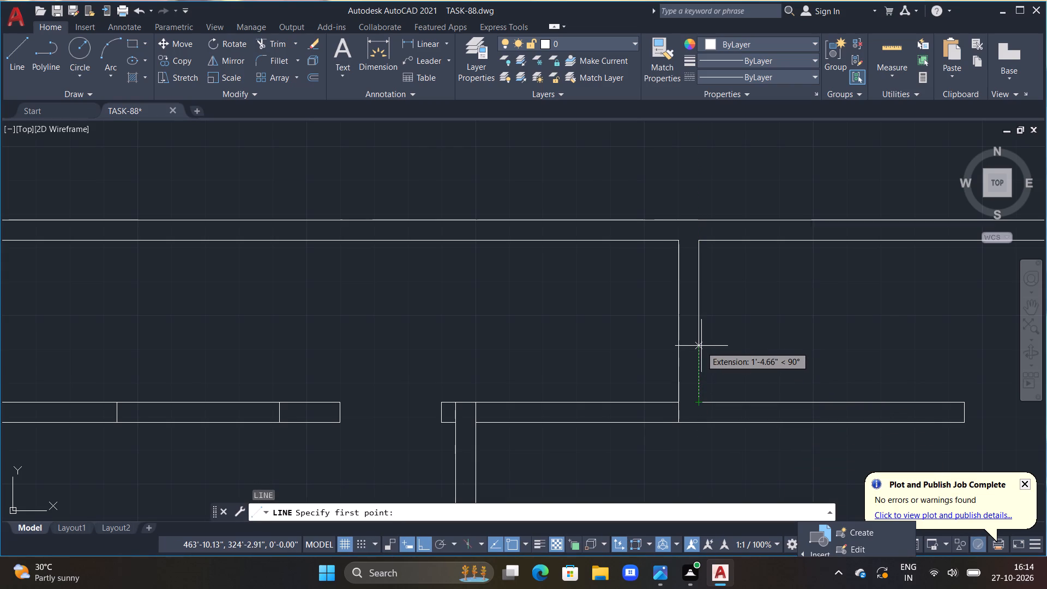
pyautogui.doubleClick(701, 346)
pyautogui.click(646, 350)
pyautogui.press('Escape')
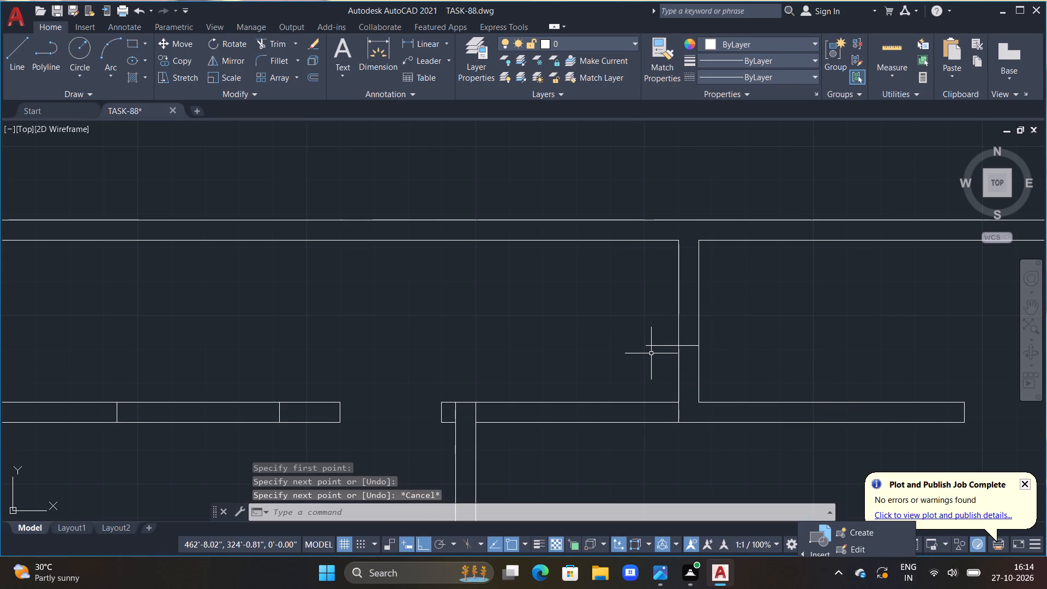
# Offset the new horizontal line 2' upward to mark the other end of the opening in the short vertical partition.
pyautogui.write("OFF 2'")
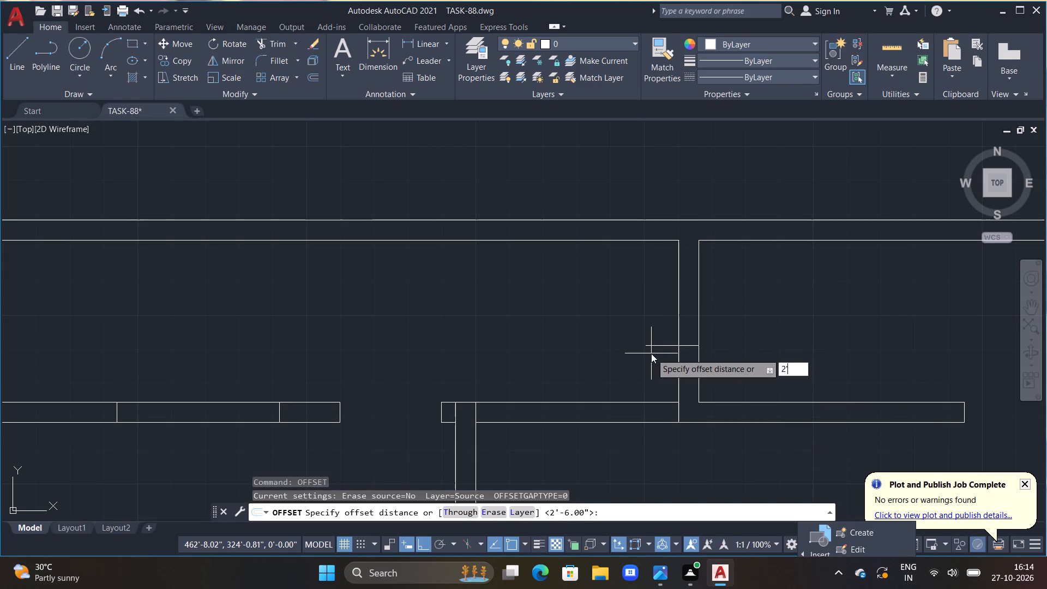
pyautogui.press('Return')
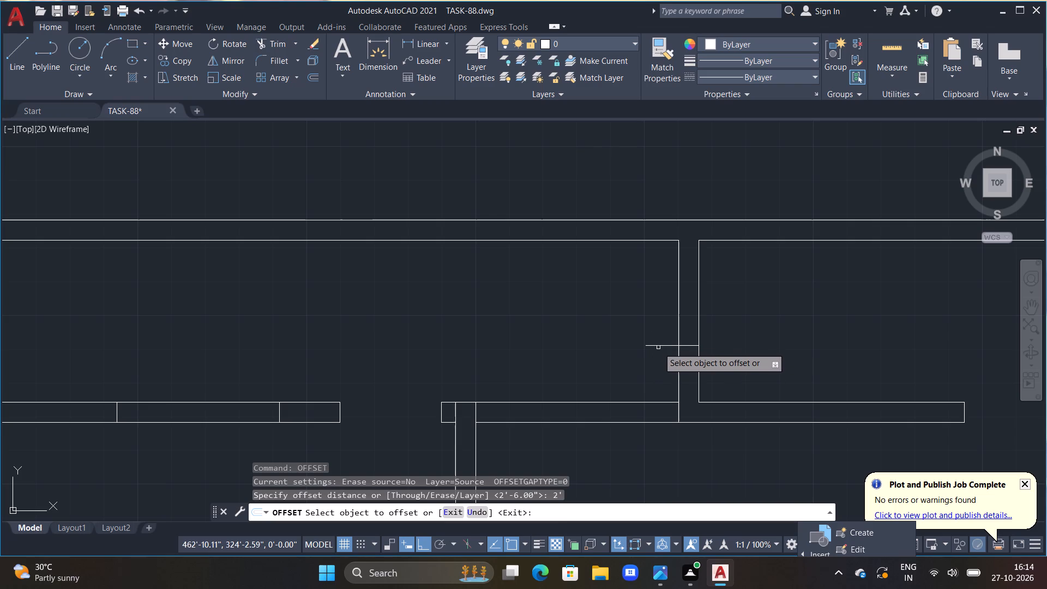
pyautogui.doubleClick(658, 344)
pyautogui.doubleClick(659, 347)
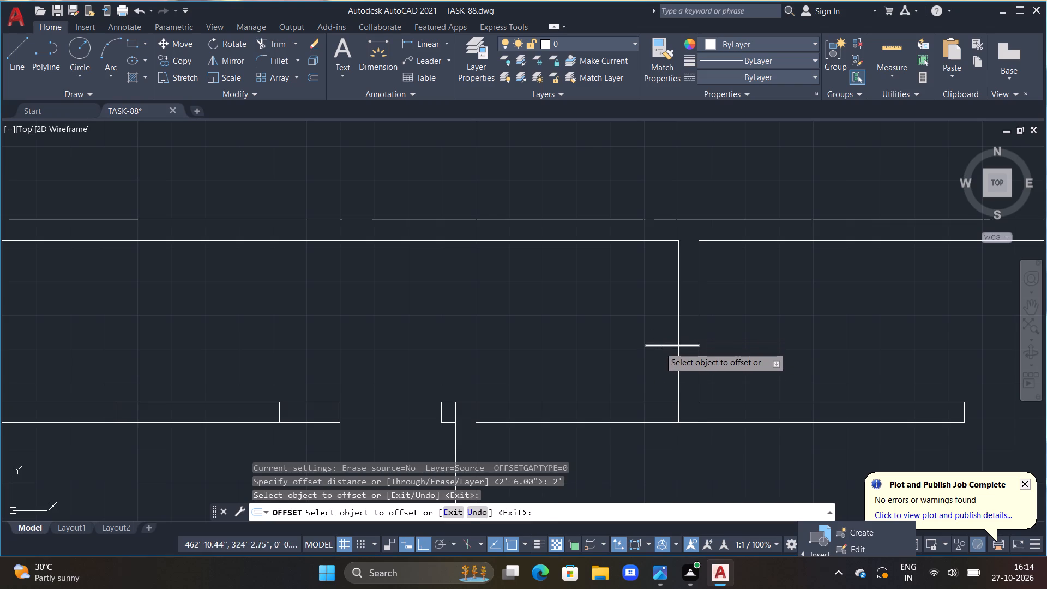
pyautogui.click(659, 311)
pyautogui.press('Escape')
pyautogui.press('Escape')
pyautogui.press('Escape')
pyautogui.press('Escape')
pyautogui.press('Escape')
pyautogui.press('Escape')
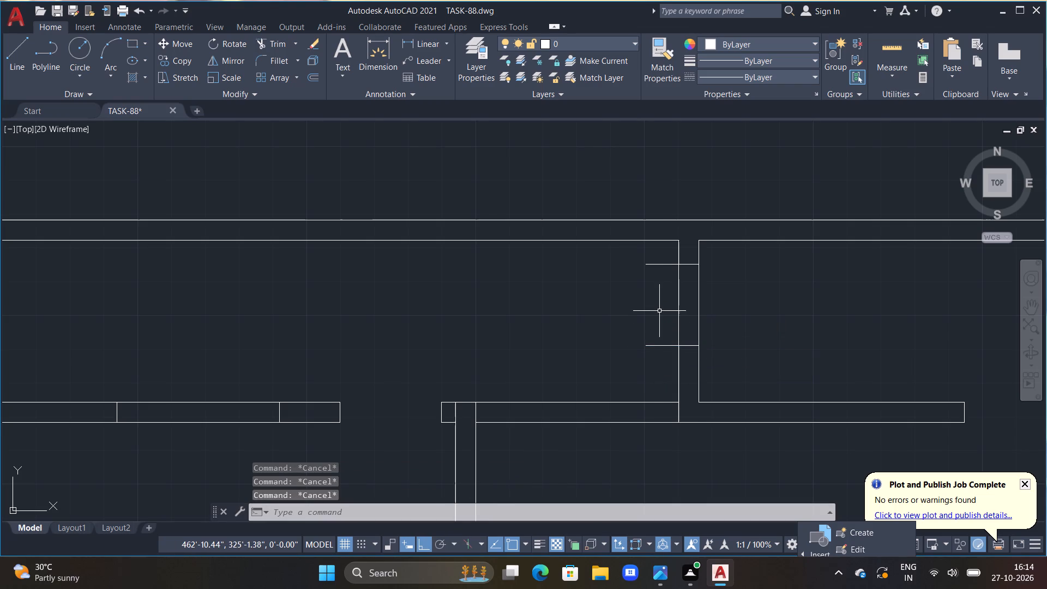
# Trim the overhanging ends of both opening marks flush with the short vertical partition's left line.
pyautogui.write('TR')
pyautogui.press('space')
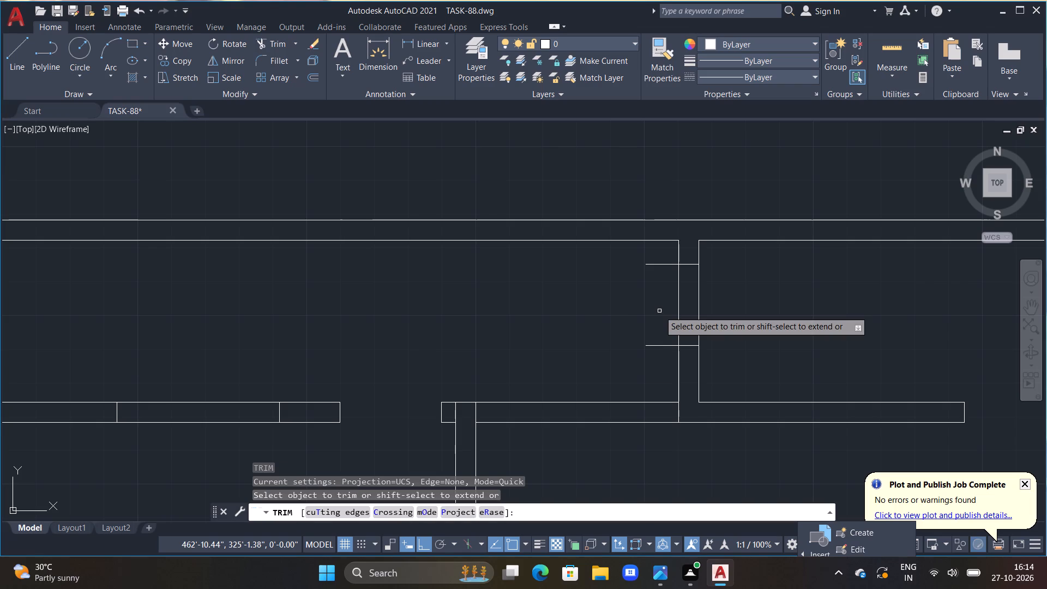
pyautogui.moveTo(660, 253); pyautogui.dragTo(661, 343)
pyautogui.moveTo(661, 343); pyautogui.dragTo(662, 350)
pyautogui.click(651, 355)
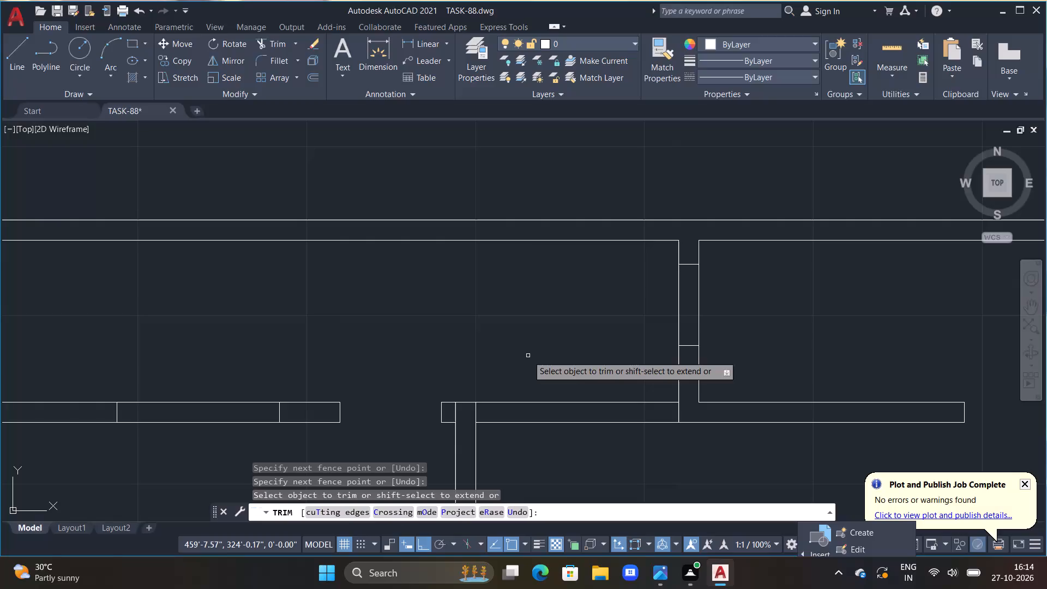
# Trim out the short vertical partition's 2' opening and the horizontal partition segment running from it to the long vertical partition.
pyautogui.scroll(-2, 617, 271)
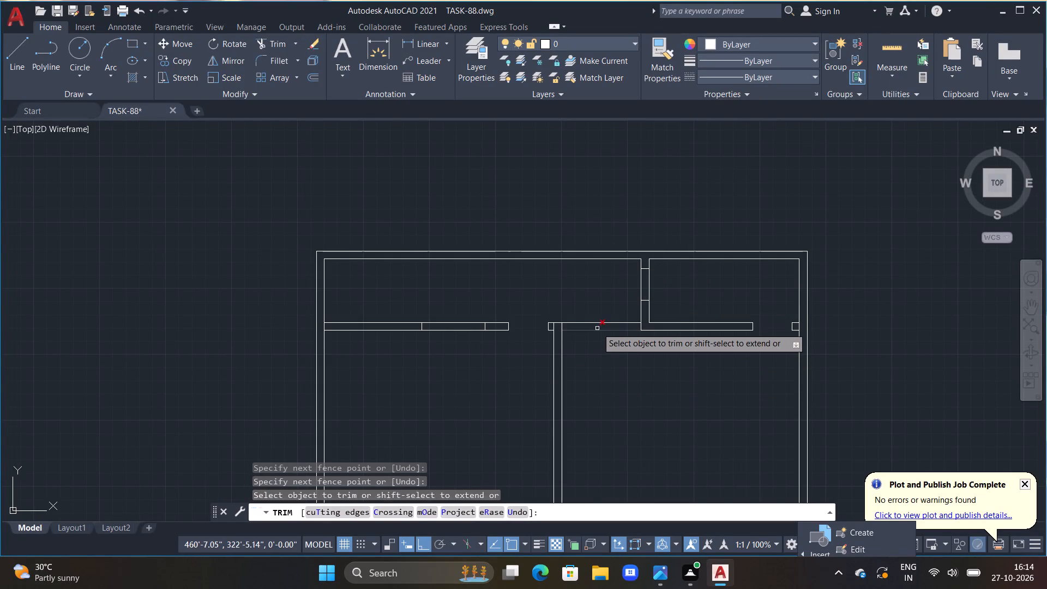
pyautogui.scroll(1, 592, 323)
pyautogui.click(591, 304)
pyautogui.moveTo(591, 304); pyautogui.dragTo(595, 359)
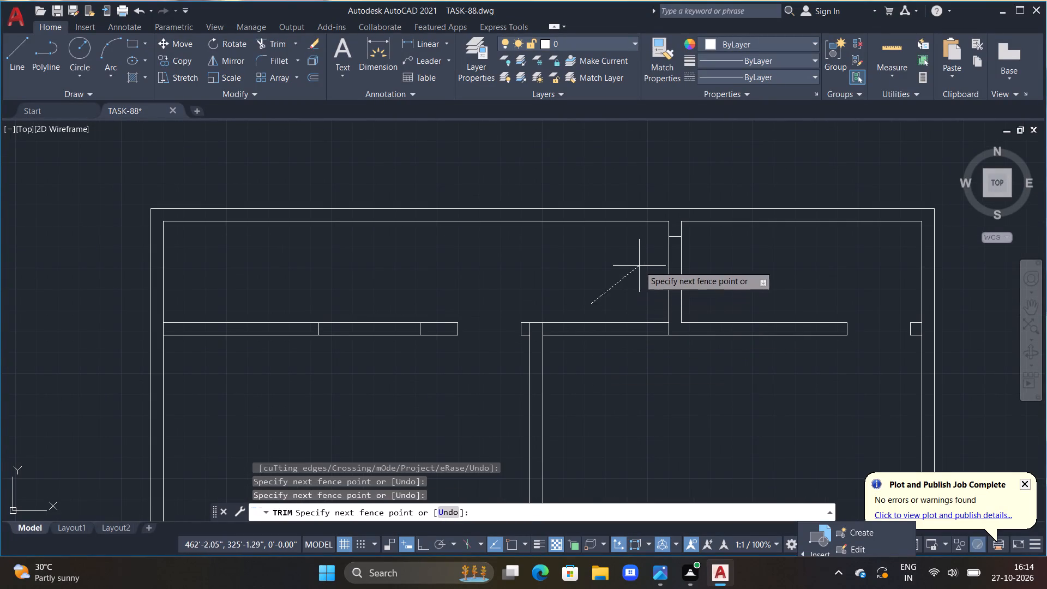
pyautogui.moveTo(646, 262); pyautogui.dragTo(699, 256)
pyautogui.moveTo(711, 257); pyautogui.dragTo(649, 261)
pyautogui.moveTo(625, 276); pyautogui.dragTo(618, 351)
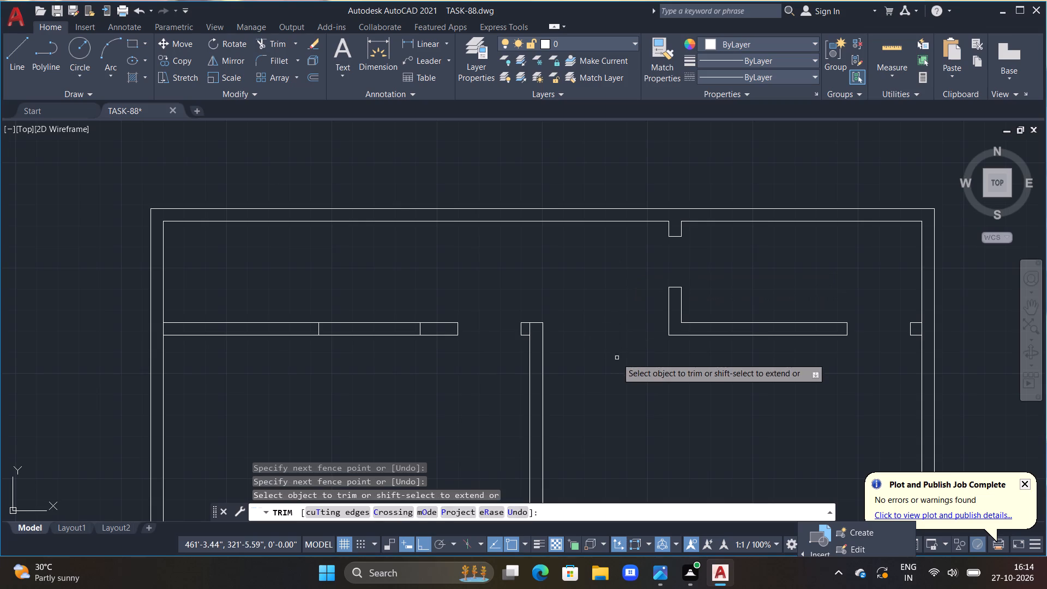
# Trim out the 4' window opening between the two marks in the upper horizontal partition.
pyautogui.scroll(-3, 617, 361)
pyautogui.scroll(3, 616, 360)
pyautogui.moveTo(579, 335); pyautogui.dragTo(649, 266, button='middle')
pyautogui.scroll(-1, 452, 329)
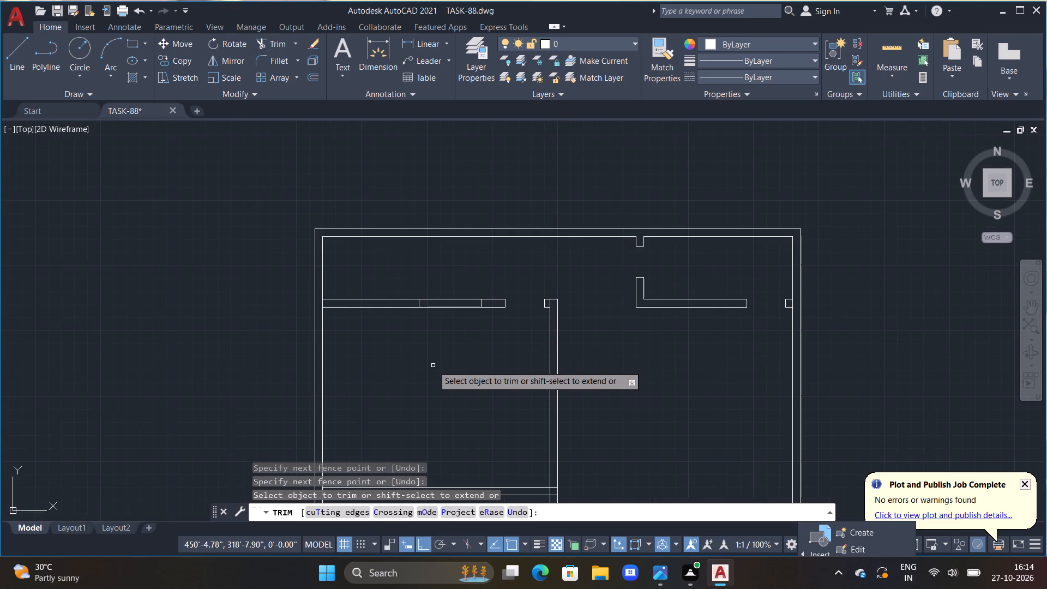
pyautogui.moveTo(430, 370); pyautogui.dragTo(488, 374, button='middle')
pyautogui.moveTo(504, 293); pyautogui.dragTo(502, 333)
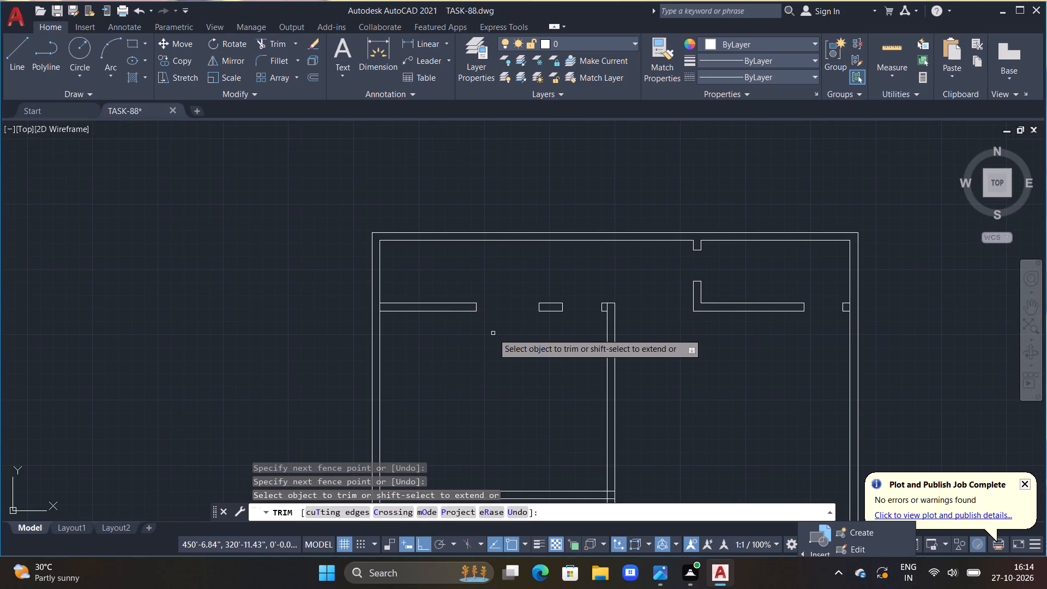
pyautogui.scroll(-1, 528, 371)
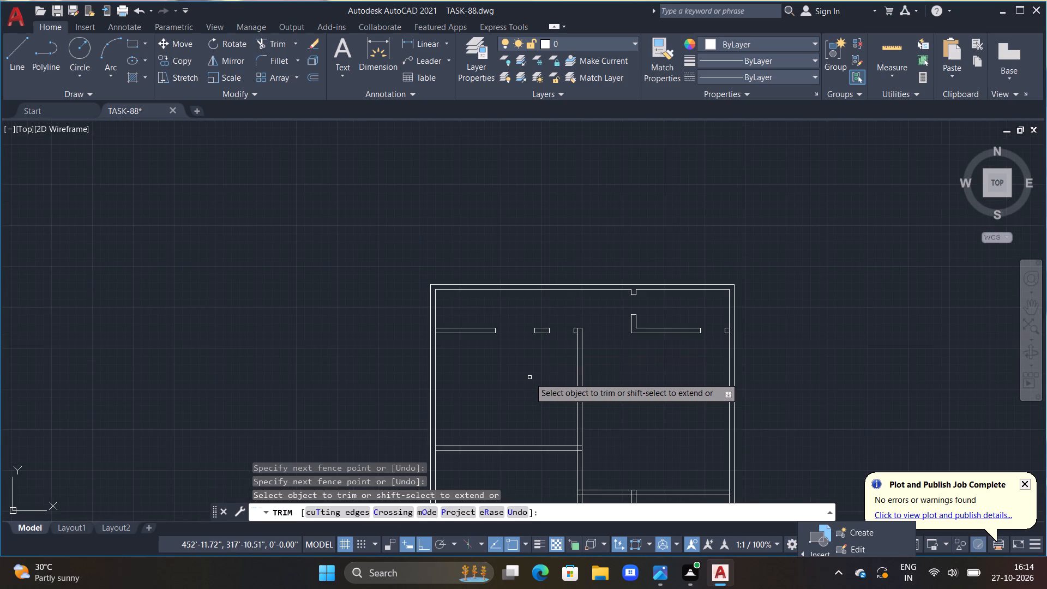
pyautogui.moveTo(535, 374); pyautogui.dragTo(564, 330, button='middle')
pyautogui.scroll(1, 555, 351)
pyautogui.scroll(-1, 565, 359)
pyautogui.moveTo(570, 383); pyautogui.dragTo(553, 305, button='middle')
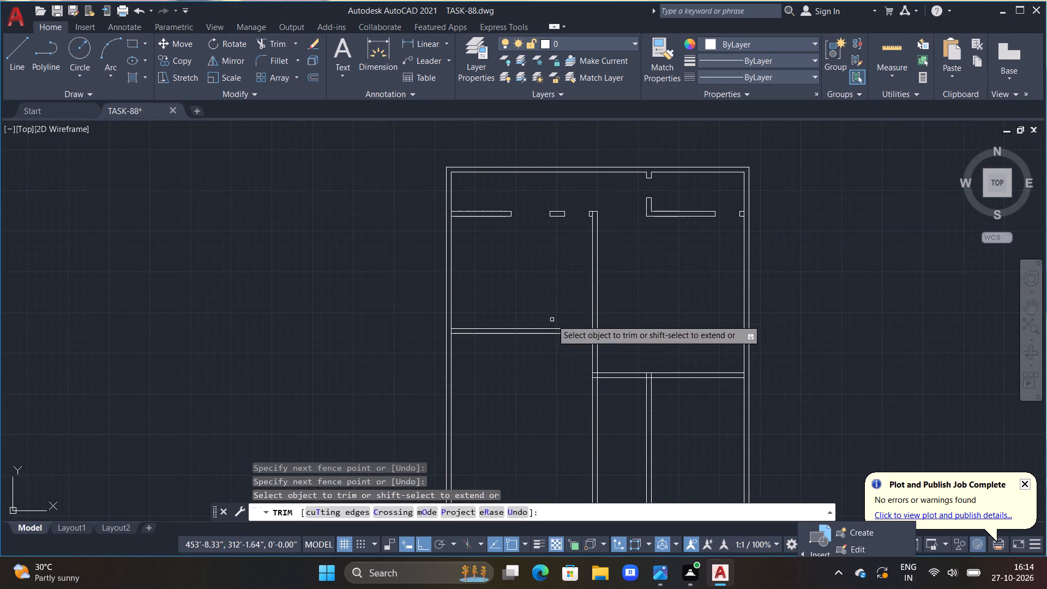
pyautogui.press('Escape')
pyautogui.press('Escape')
pyautogui.press('Escape')
# Draw a vertical line about 1'-6" long across the left room's lower horizontal partition, aligned with the doorway's right edge above.
pyautogui.scroll(2, 577, 370)
pyautogui.moveTo(591, 347); pyautogui.dragTo(584, 434, button='middle')
pyautogui.scroll(-1, 627, 317)
pyautogui.moveTo(628, 323); pyautogui.dragTo(635, 375, button='middle')
pyautogui.scroll(1, 633, 350)
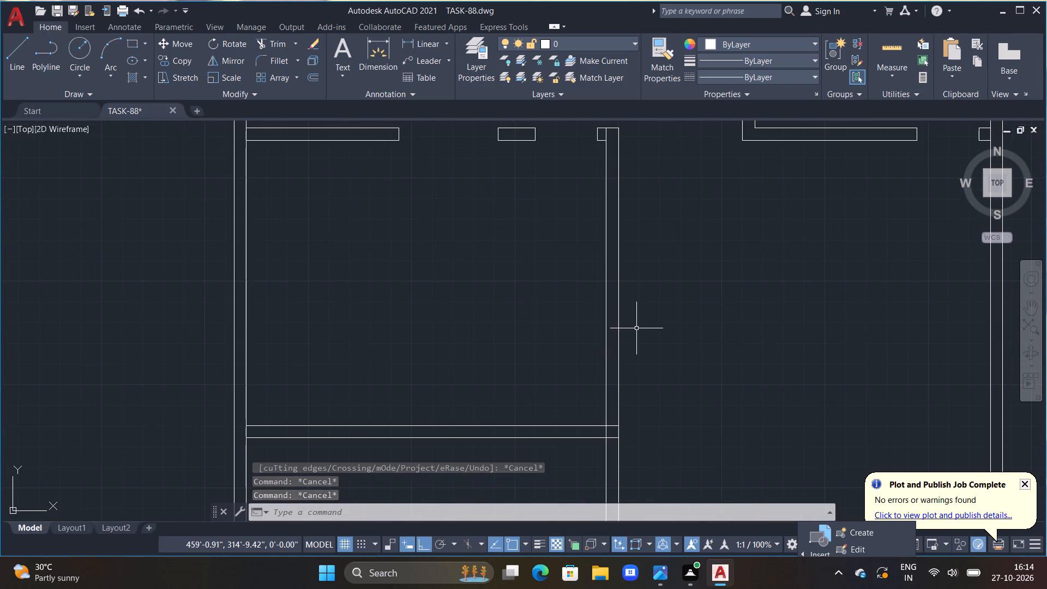
pyautogui.press('l')
pyautogui.press('space')
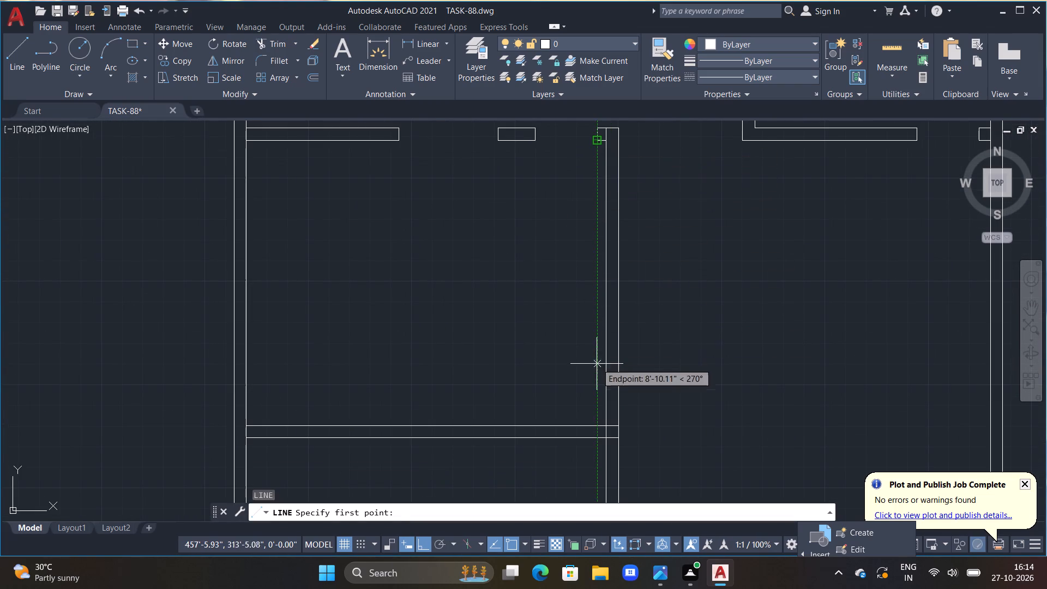
pyautogui.click(600, 417)
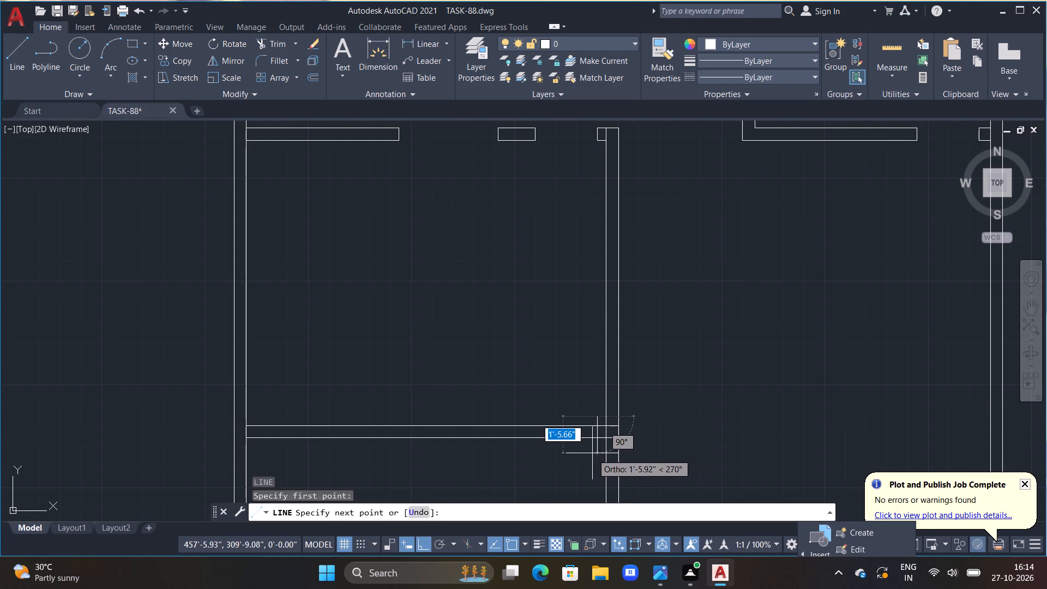
pyautogui.click(592, 453)
pyautogui.press('Escape')
pyautogui.press('Escape')
pyautogui.press('Escape')
pyautogui.press('Escape')
pyautogui.press('Escape')
pyautogui.press('Escape')
pyautogui.press('Escape')
pyautogui.press('Escape')
pyautogui.press('Escape')
# Trim the new vertical mark's ends flush with both lines of the left room's lower horizontal partition.
pyautogui.write('TR')
pyautogui.press('space')
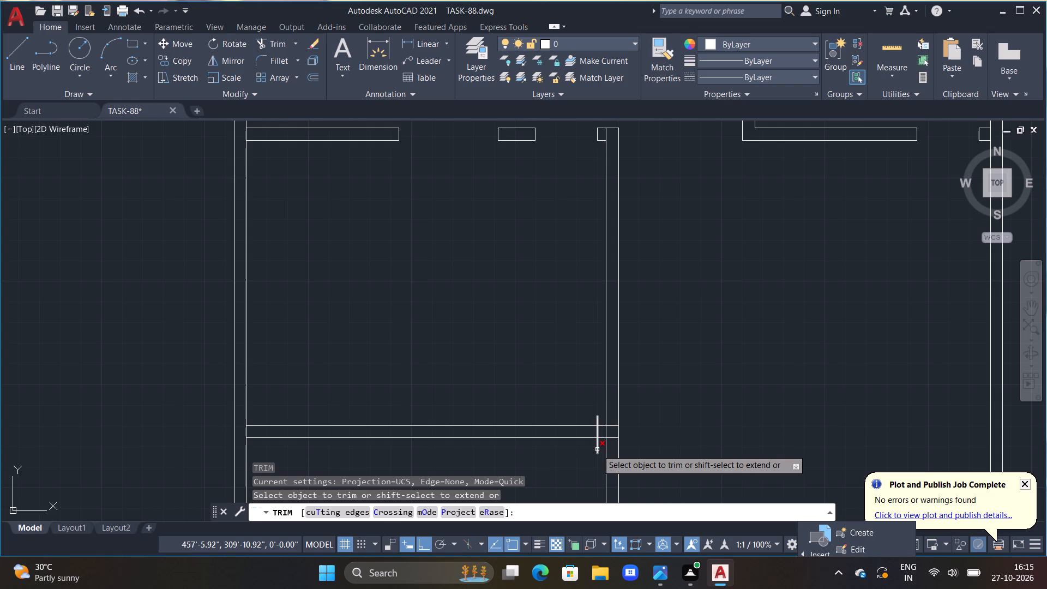
pyautogui.doubleClick(597, 449)
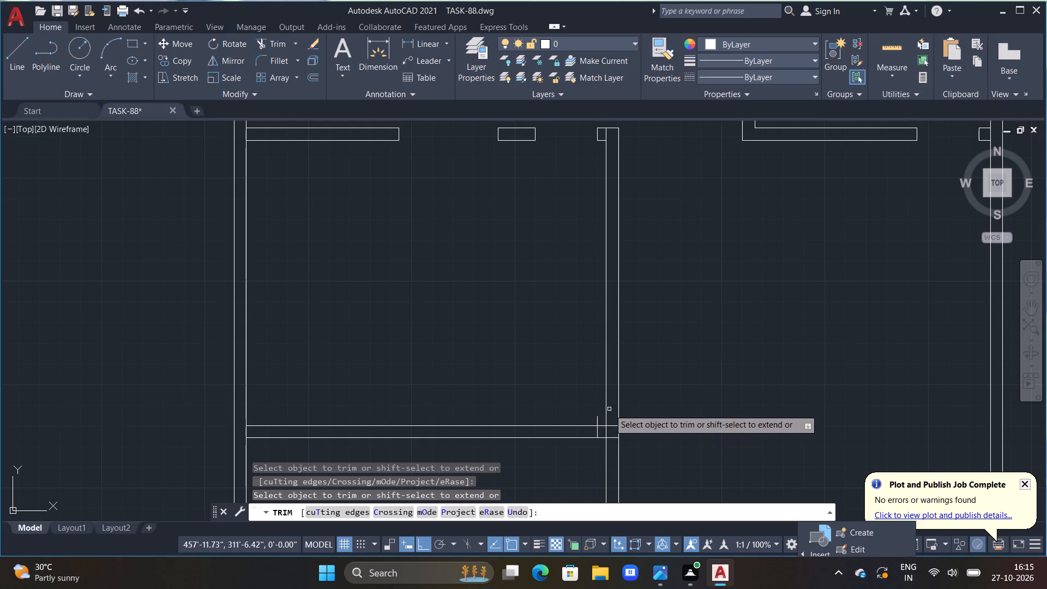
pyautogui.click(597, 416)
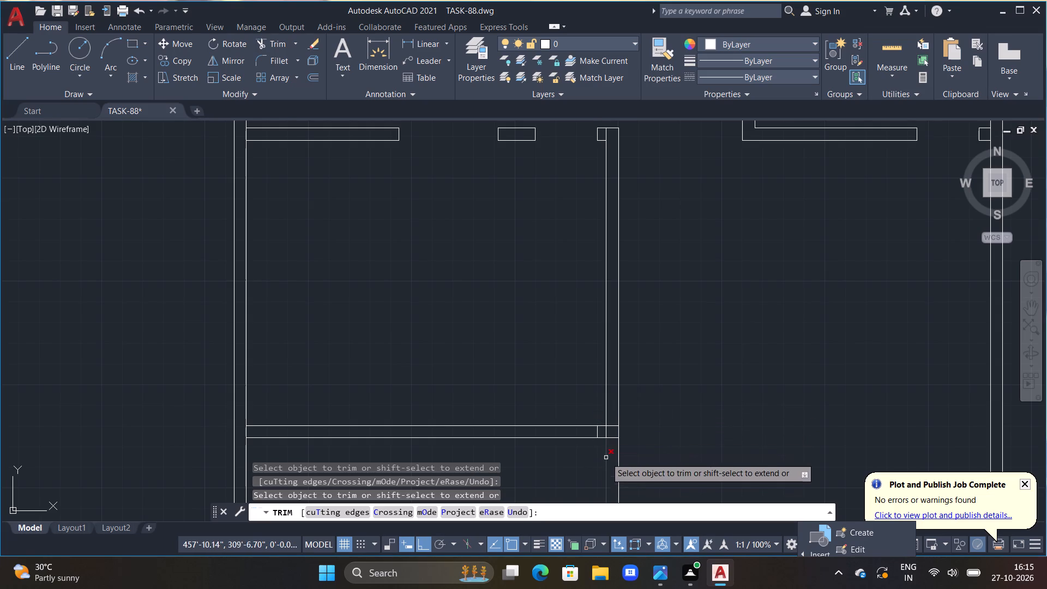
# Trim away the long vertical partition's segment between the left room's lower partition and the right-hand horizontal partition.
pyautogui.scroll(-2, 661, 454)
pyautogui.moveTo(662, 453); pyautogui.dragTo(665, 364, button='middle')
pyautogui.scroll(1, 664, 366)
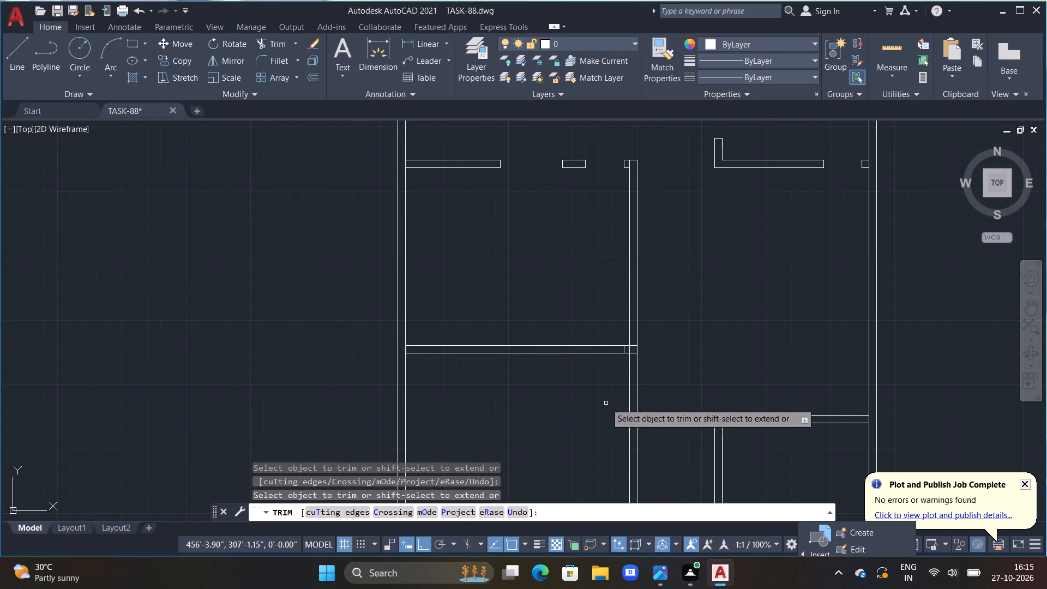
pyautogui.moveTo(606, 402); pyautogui.dragTo(676, 365)
pyautogui.scroll(1, 642, 437)
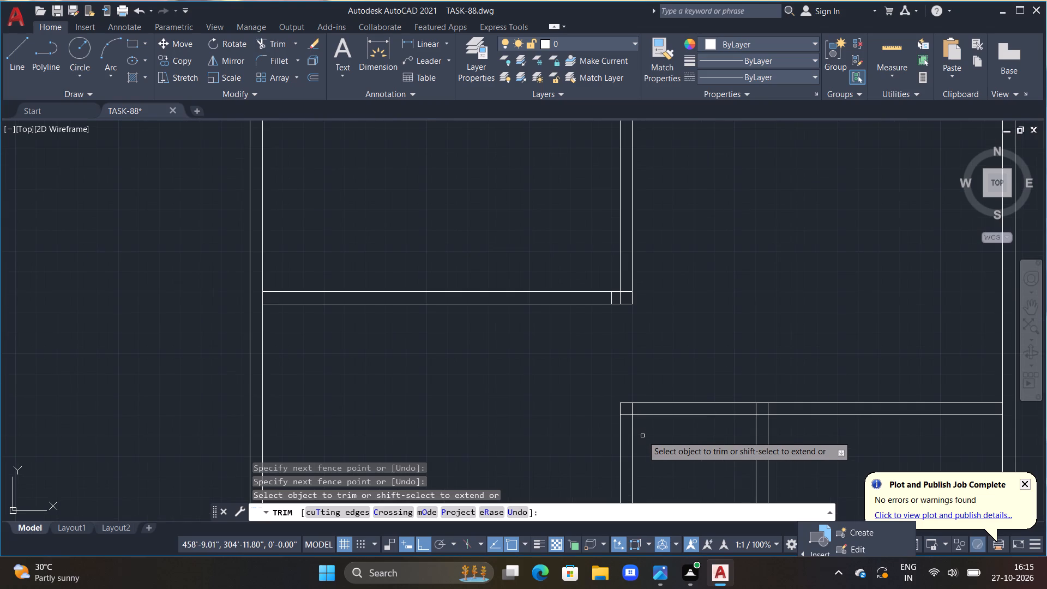
# Trim away the long vertical partition's remaining lines at and below the left end of the right-hand horizontal partition.
pyautogui.click(634, 410)
pyautogui.scroll(-1, 651, 435)
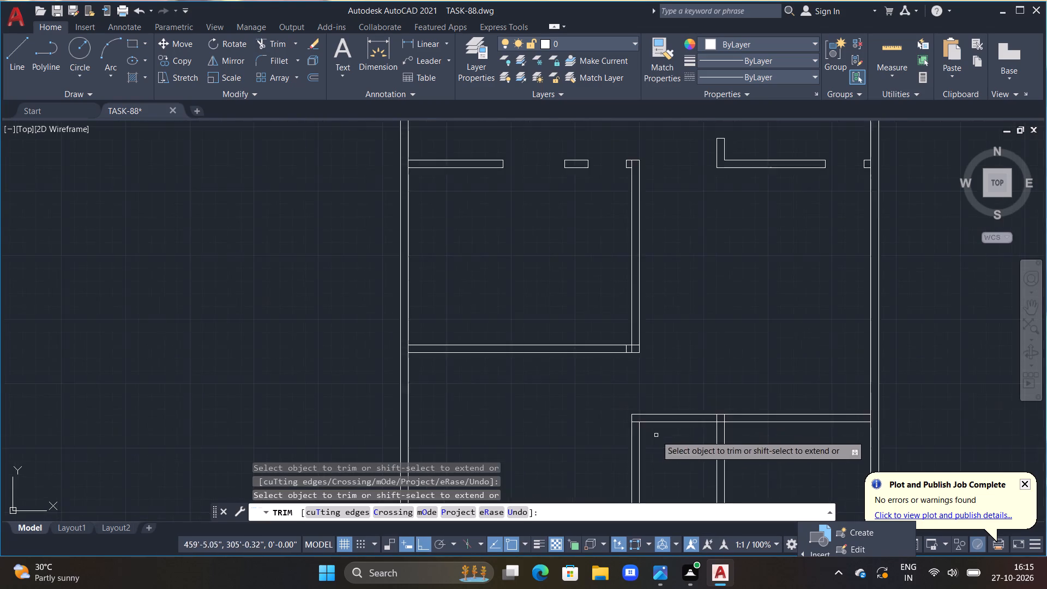
pyautogui.scroll(-1, 657, 435)
pyautogui.moveTo(658, 435); pyautogui.dragTo(660, 248, button='middle')
pyautogui.scroll(1, 660, 271)
pyautogui.moveTo(643, 292); pyautogui.dragTo(612, 316)
pyautogui.scroll(-1, 558, 269)
pyautogui.moveTo(538, 265); pyautogui.dragTo(546, 389, button='middle')
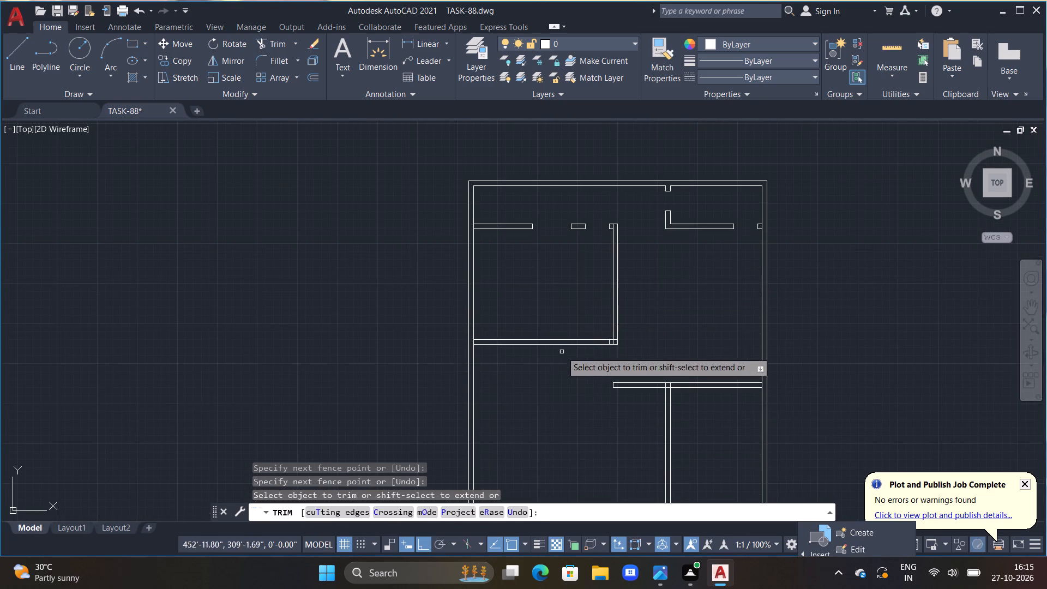
pyautogui.scroll(2, 601, 304)
pyautogui.scroll(-1, 618, 369)
pyautogui.scroll(3, 632, 382)
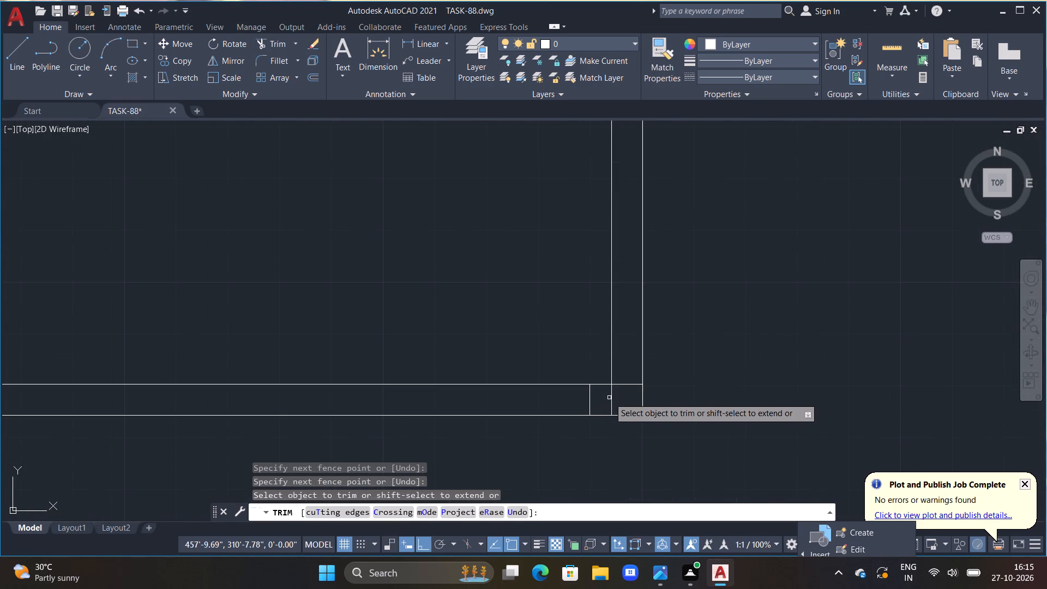
pyautogui.scroll(-2, 527, 402)
pyautogui.moveTo(533, 320); pyautogui.dragTo(564, 290, button='middle')
pyautogui.press('Escape')
pyautogui.press('Escape')
pyautogui.press('Escape')
pyautogui.press('Escape')
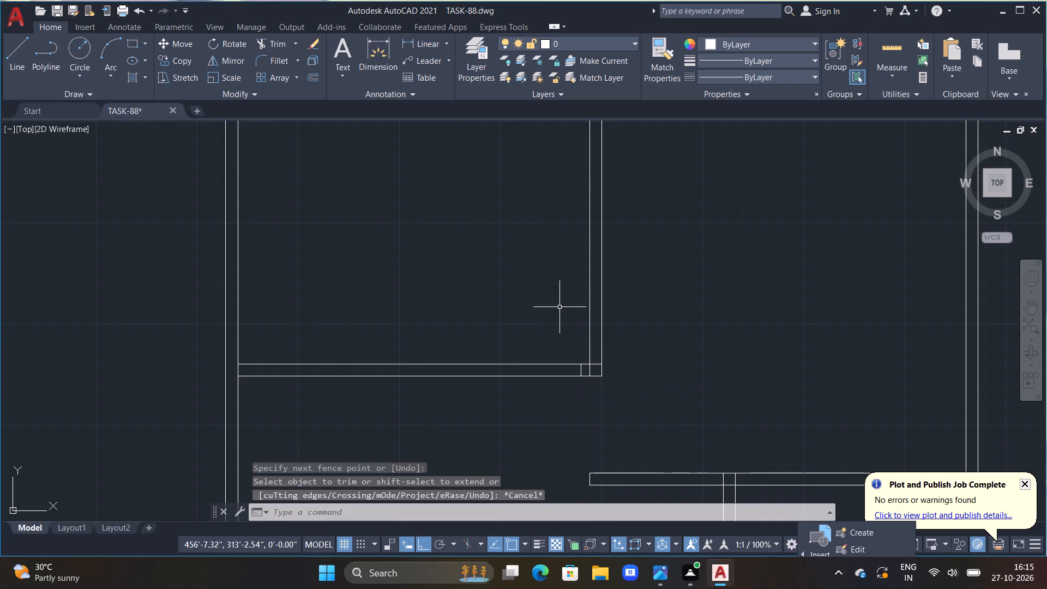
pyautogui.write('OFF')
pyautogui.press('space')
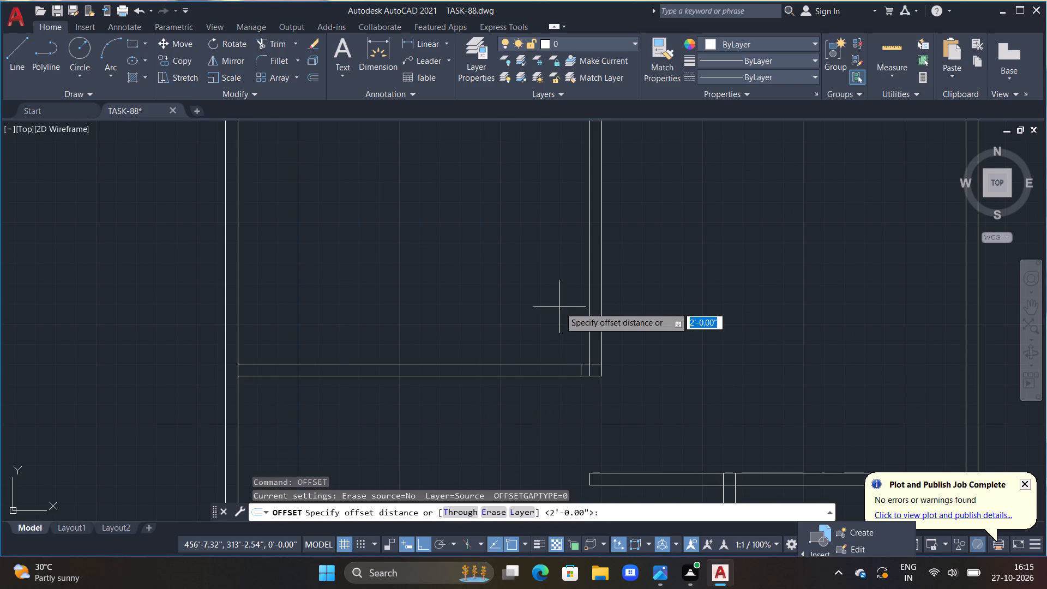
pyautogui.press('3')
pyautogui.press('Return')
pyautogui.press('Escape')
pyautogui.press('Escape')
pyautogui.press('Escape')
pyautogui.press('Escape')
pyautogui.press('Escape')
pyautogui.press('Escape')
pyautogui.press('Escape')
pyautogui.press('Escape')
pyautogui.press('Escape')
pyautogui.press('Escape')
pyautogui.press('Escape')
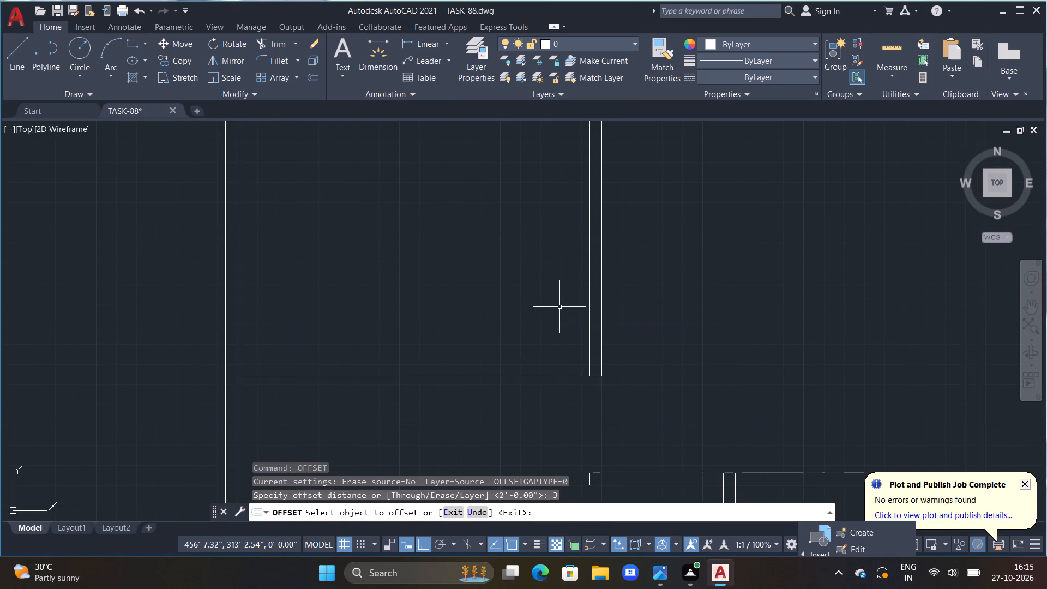
# Offset the vertical jamb mark in the left room's lower partition 3'-6" toward the left outer wall.
pyautogui.write('OFF 3\'6"')
pyautogui.press('Return')
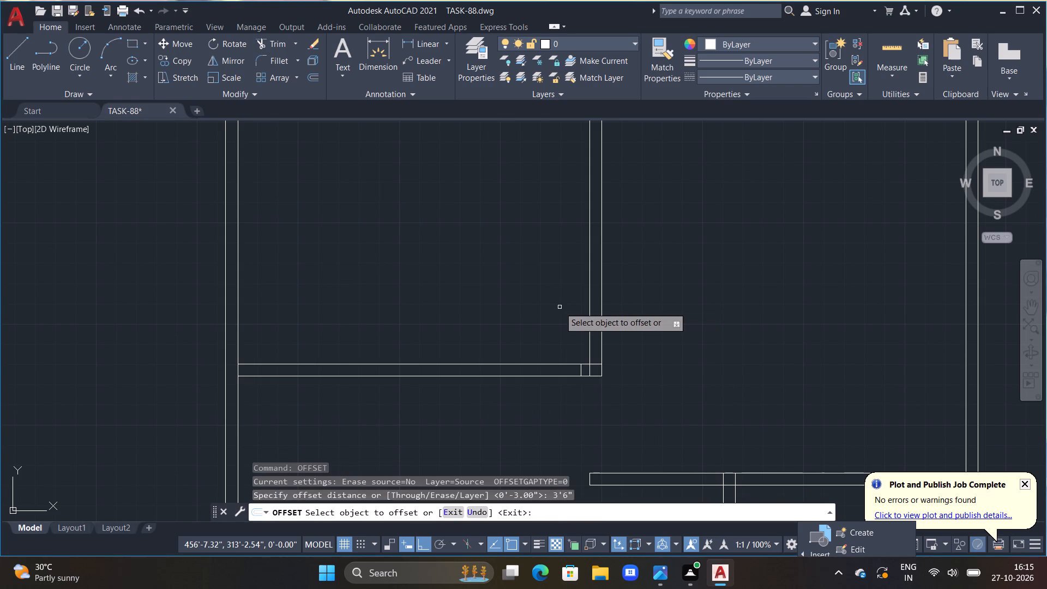
pyautogui.doubleClick(580, 369)
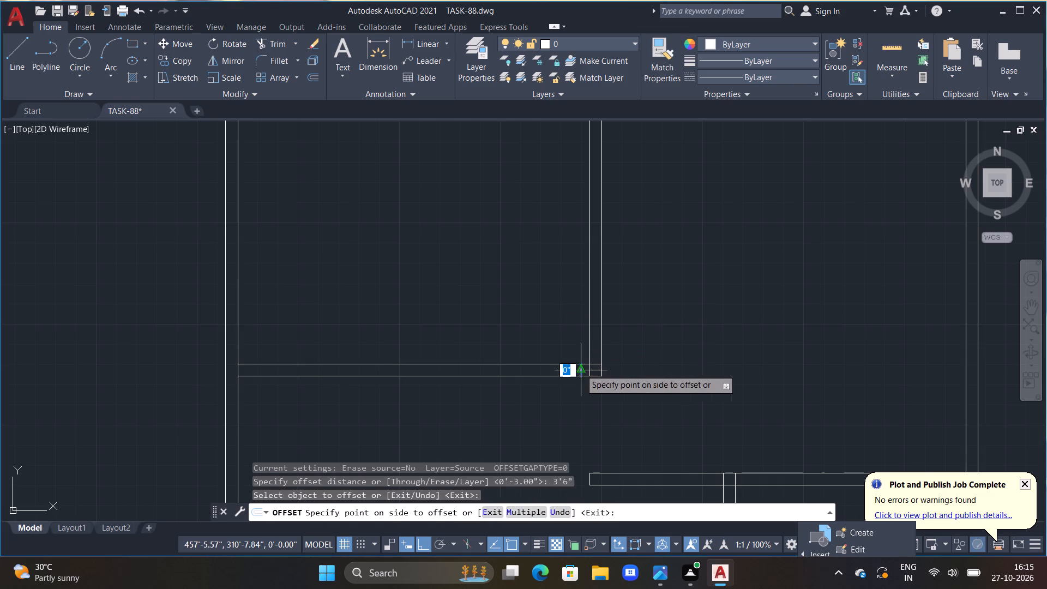
pyautogui.click(472, 381)
pyautogui.press('Escape')
# Trim out the 3'-6" door opening in the left room's lower partition and the leftover line across the adjoining vertical partition.
pyautogui.write('TR')
pyautogui.press('space')
pyautogui.moveTo(519, 336); pyautogui.dragTo(525, 408)
pyautogui.moveTo(555, 426); pyautogui.dragTo(555, 400, button='middle')
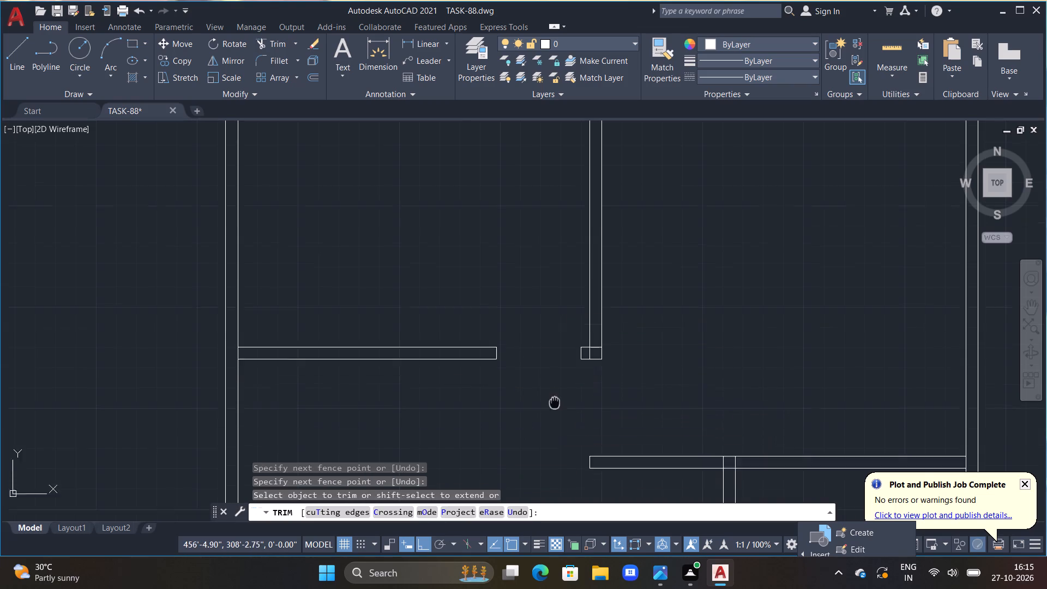
pyautogui.moveTo(555, 400); pyautogui.dragTo(547, 369, button='middle')
pyautogui.click(591, 307)
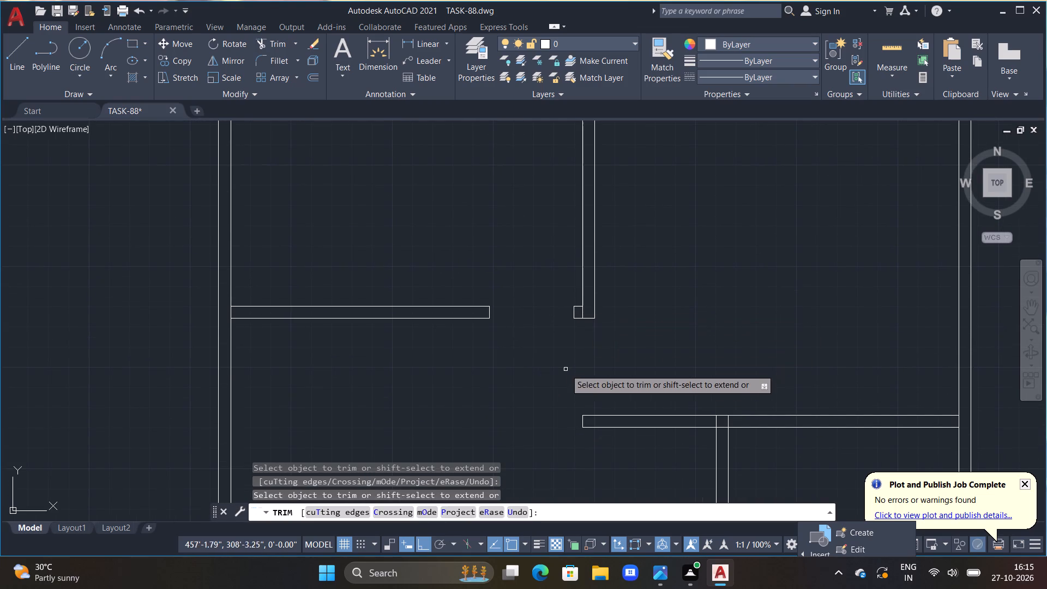
pyautogui.scroll(-1, 540, 378)
pyautogui.moveTo(613, 441); pyautogui.dragTo(505, 380, button='middle')
pyautogui.scroll(-1, 490, 398)
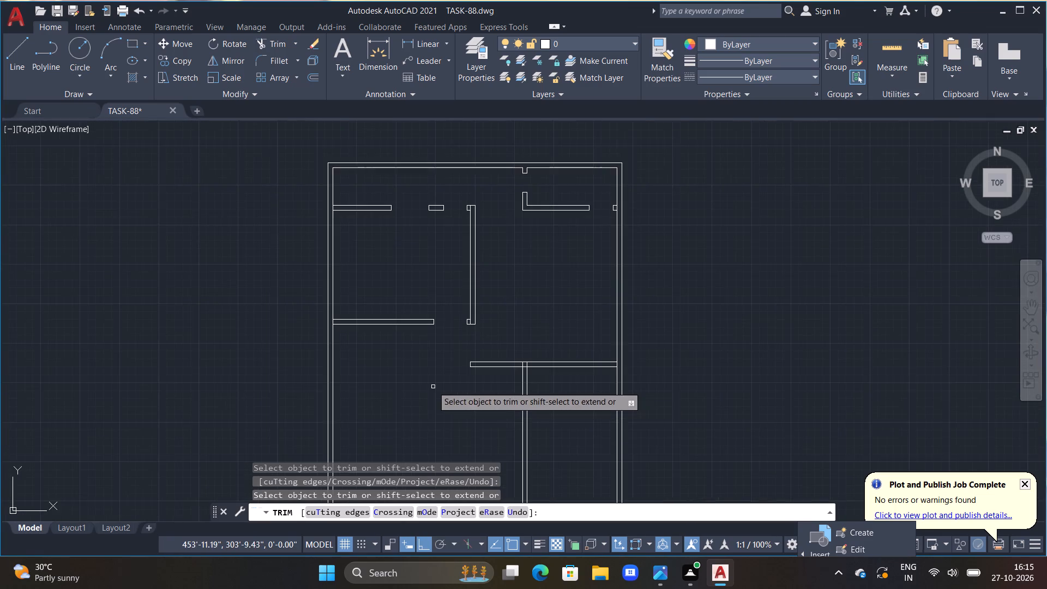
pyautogui.moveTo(432, 386); pyautogui.dragTo(502, 354, button='middle')
pyautogui.moveTo(453, 368); pyautogui.dragTo(468, 404, button='middle')
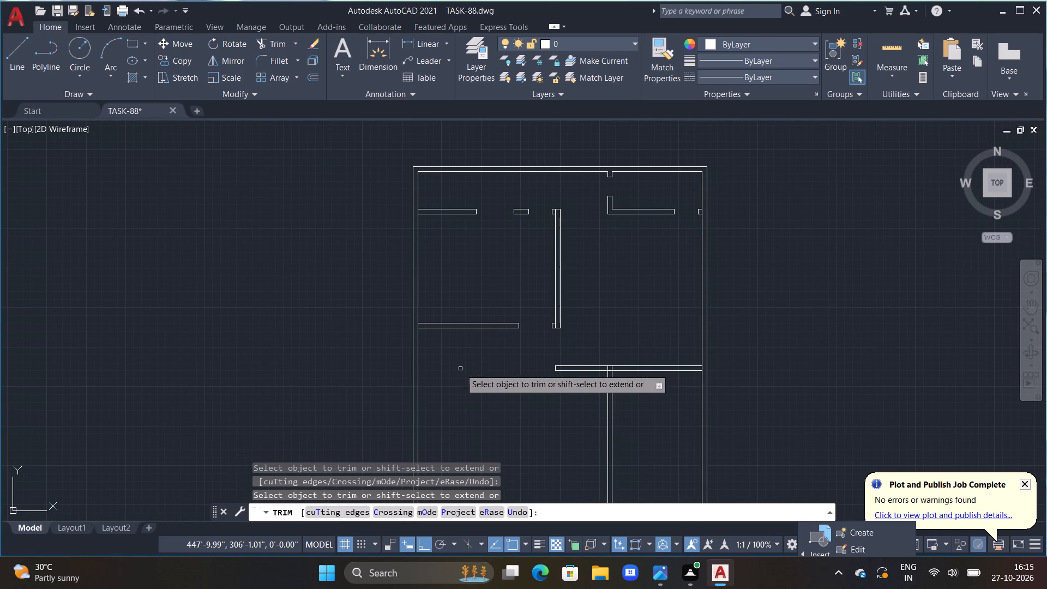
pyautogui.press('Escape')
pyautogui.press('Escape')
# Offset the left outer wall's inner line 1'-6" into the room, across the left room's lower partition.
pyautogui.moveTo(461, 242); pyautogui.dragTo(523, 233, button='middle')
pyautogui.scroll(1, 523, 304)
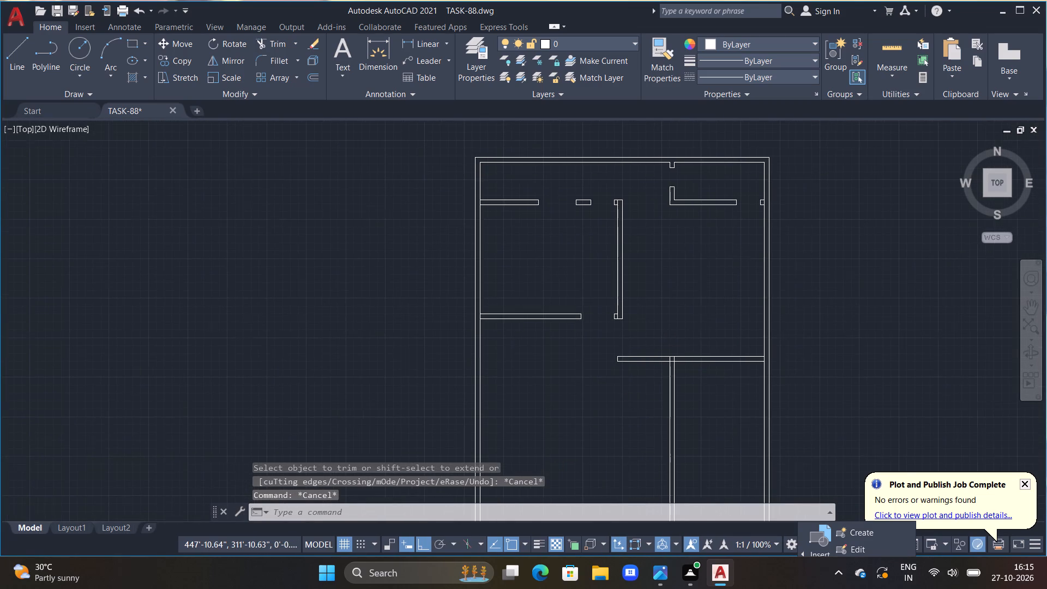
pyautogui.moveTo(503, 317); pyautogui.dragTo(552, 267, button='middle')
pyautogui.scroll(2, 499, 286)
pyautogui.moveTo(509, 289); pyautogui.dragTo(494, 383, button='middle')
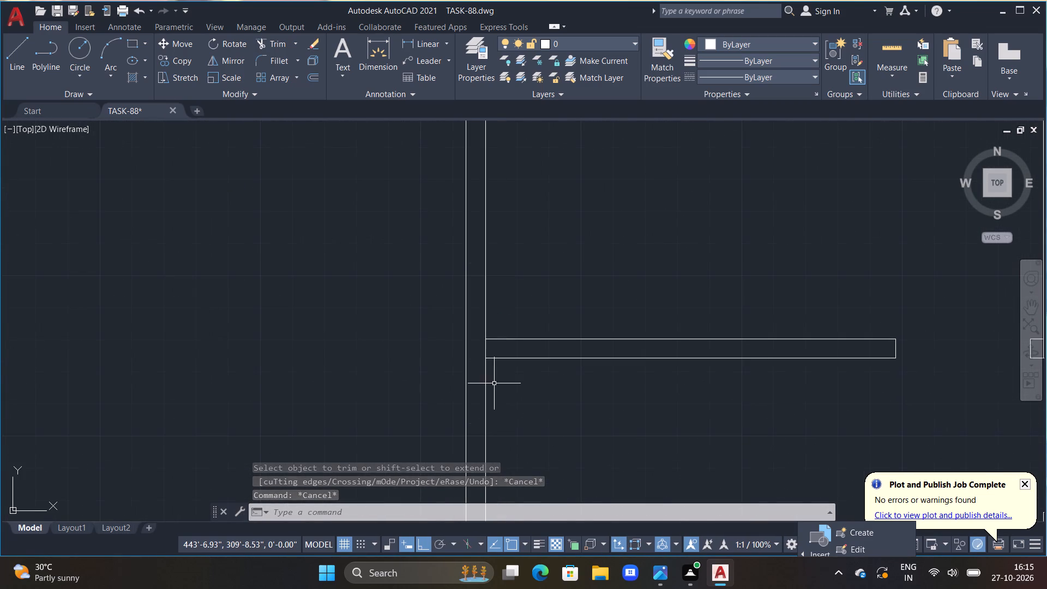
pyautogui.press('Escape')
pyautogui.write('OF')
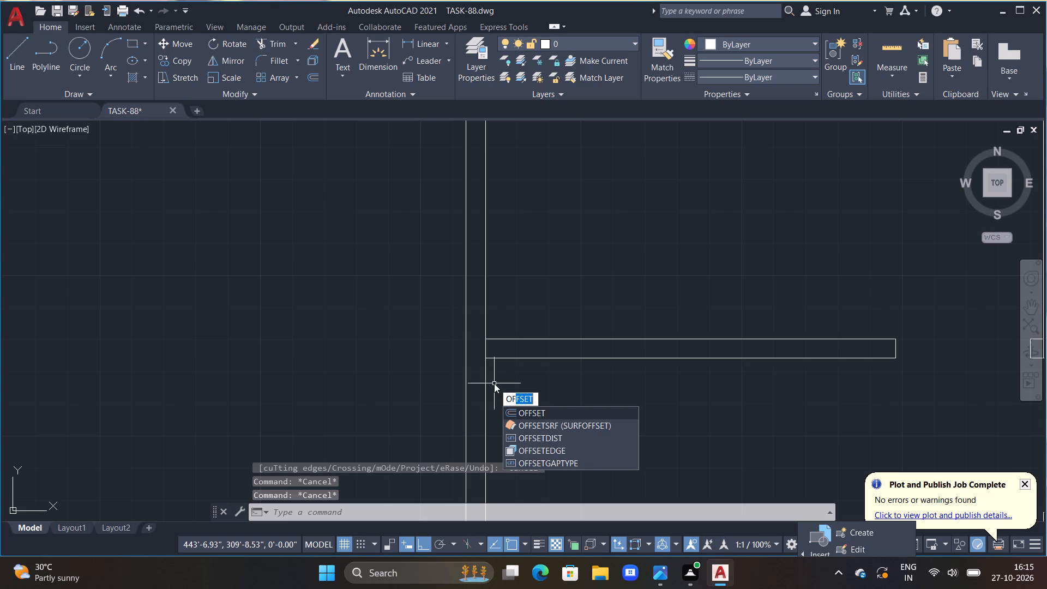
pyautogui.press('space')
pyautogui.write('1\'6"')
pyautogui.press('Return')
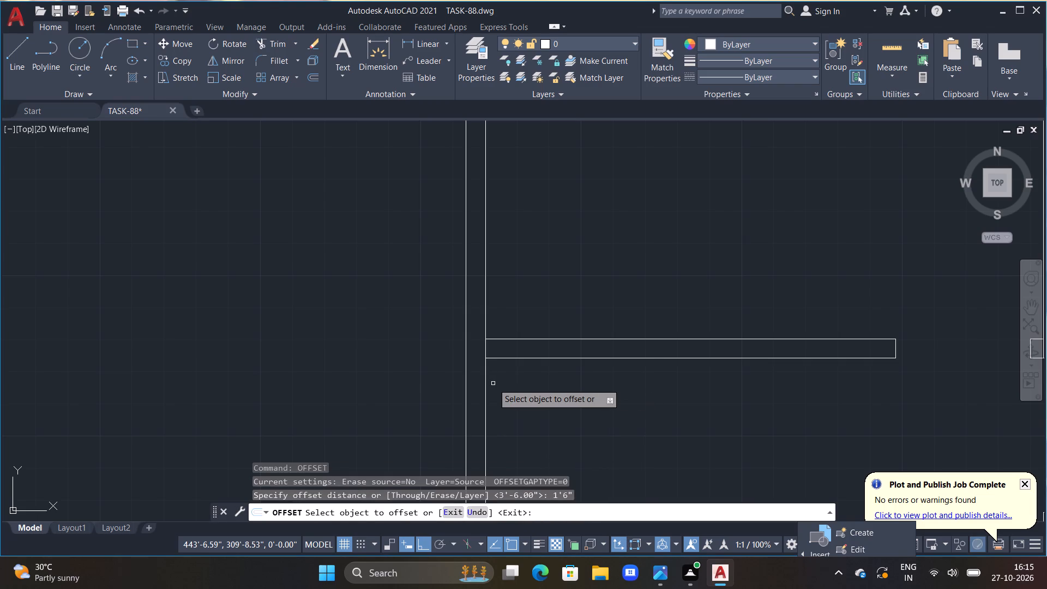
pyautogui.moveTo(488, 380); pyautogui.dragTo(503, 388)
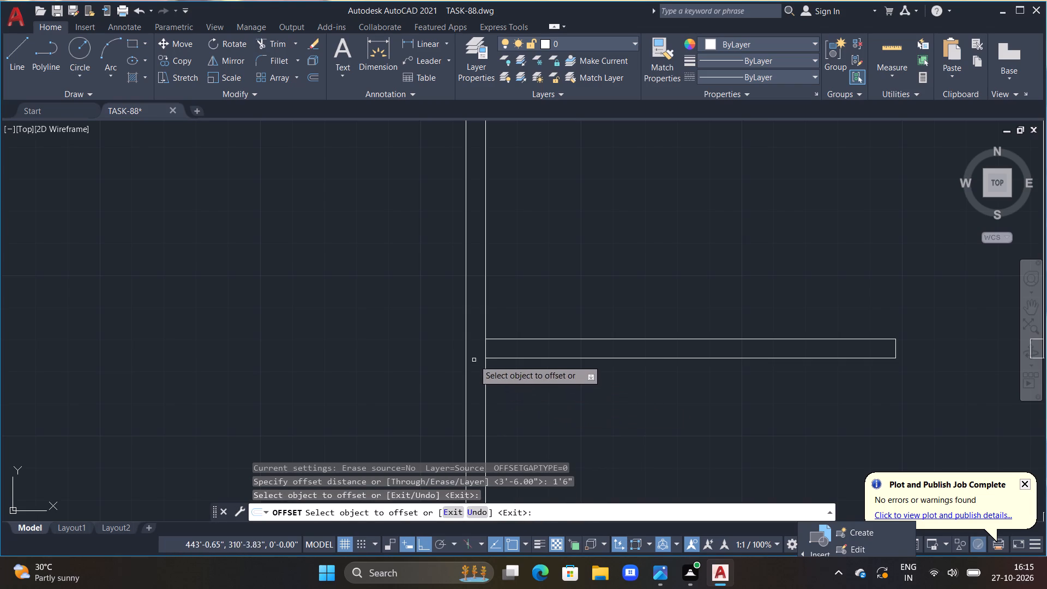
pyautogui.click(488, 373)
pyautogui.moveTo(486, 377); pyautogui.dragTo(491, 378)
pyautogui.click(522, 384)
pyautogui.press('Escape')
pyautogui.press('Escape')
# Trim out the 1'-6" gap between the left outer wall and the lower partition, keeping only the end cap of the offset line.
pyautogui.press('t')
pyautogui.press('r')
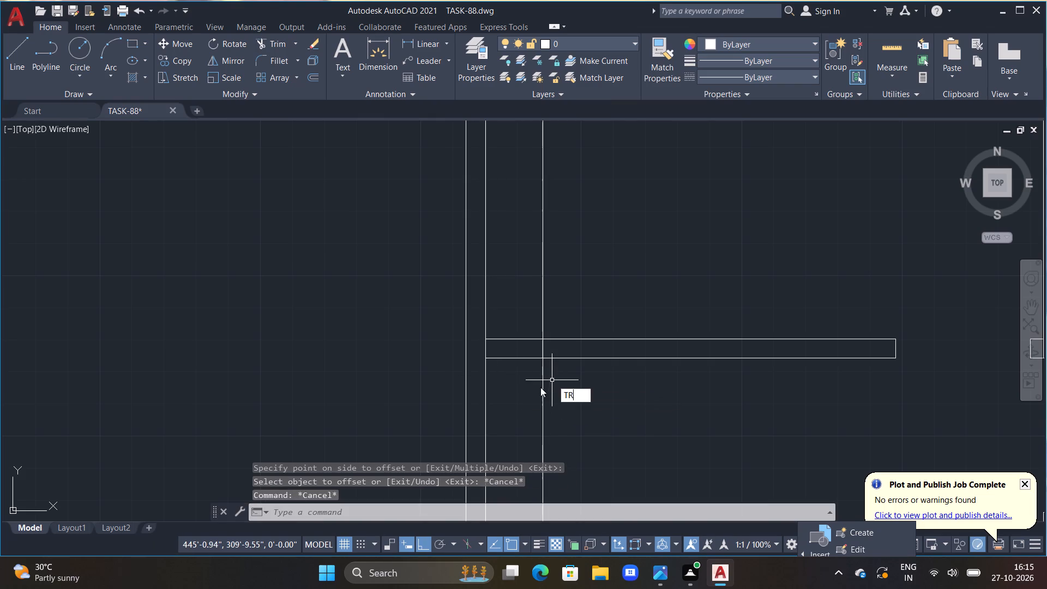
pyautogui.press('space')
pyautogui.moveTo(570, 396); pyautogui.dragTo(547, 269)
pyautogui.scroll(1, 530, 291)
pyautogui.scroll(-4, 514, 323)
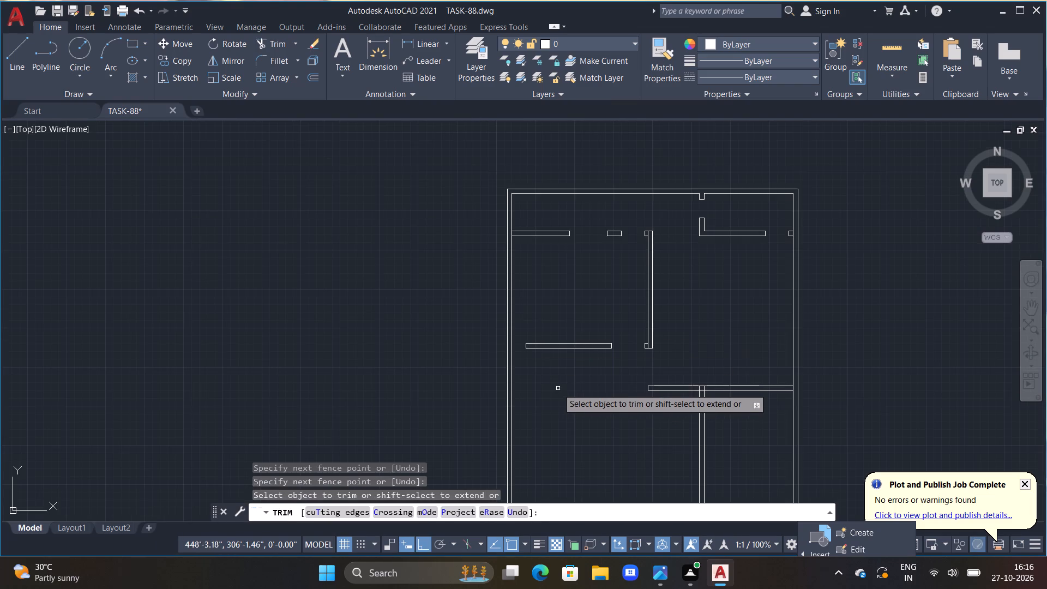
pyautogui.moveTo(563, 388); pyautogui.dragTo(588, 344, button='middle')
pyautogui.scroll(2, 578, 340)
pyautogui.press('Escape')
pyautogui.press('Escape')
# Offset the left outer wall's inner line 3'-0" into the interior for a new vertical partition.
pyautogui.scroll(-2, 574, 370)
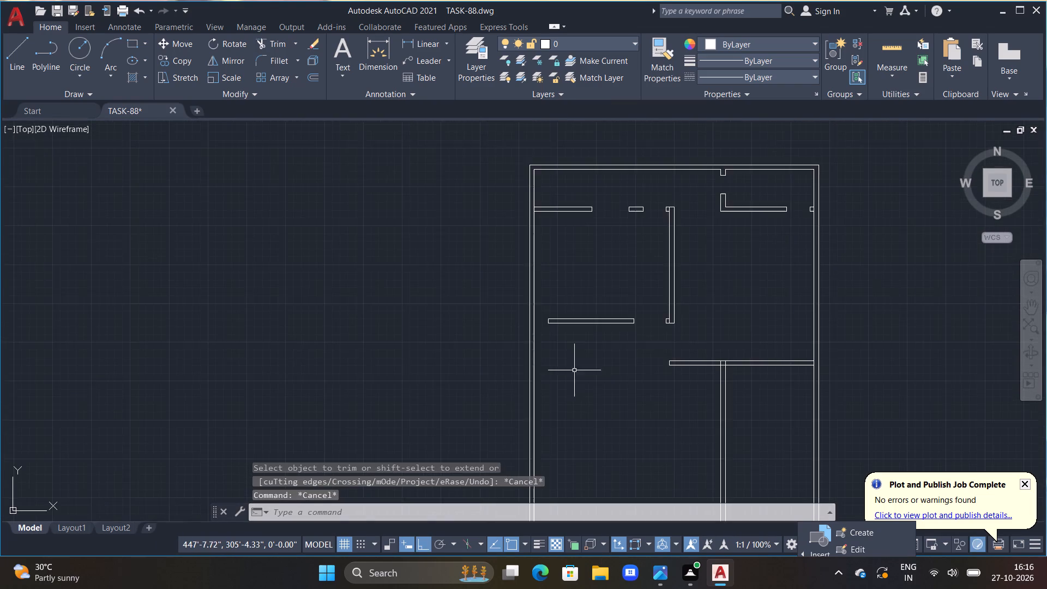
pyautogui.moveTo(581, 368); pyautogui.dragTo(582, 330, button='middle')
pyautogui.press('Escape')
pyautogui.press('Escape')
pyautogui.moveTo(580, 336); pyautogui.dragTo(579, 317, button='middle')
pyautogui.scroll(1, 580, 333)
pyautogui.press('Escape')
pyautogui.press('Escape')
pyautogui.write('OFF')
pyautogui.press('space')
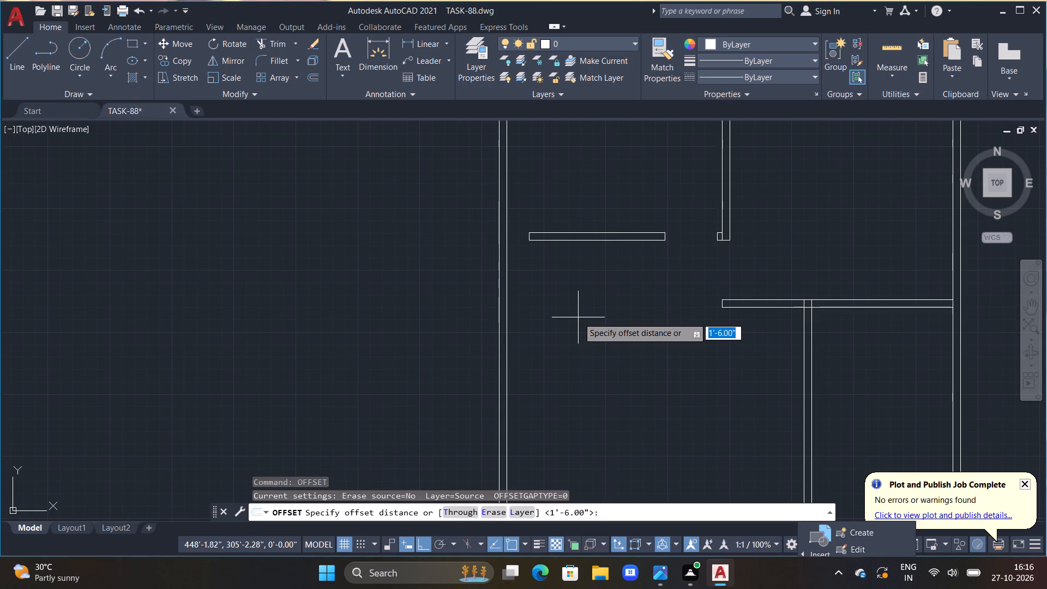
pyautogui.write("3'")
pyautogui.write('0"')
pyautogui.press('Return')
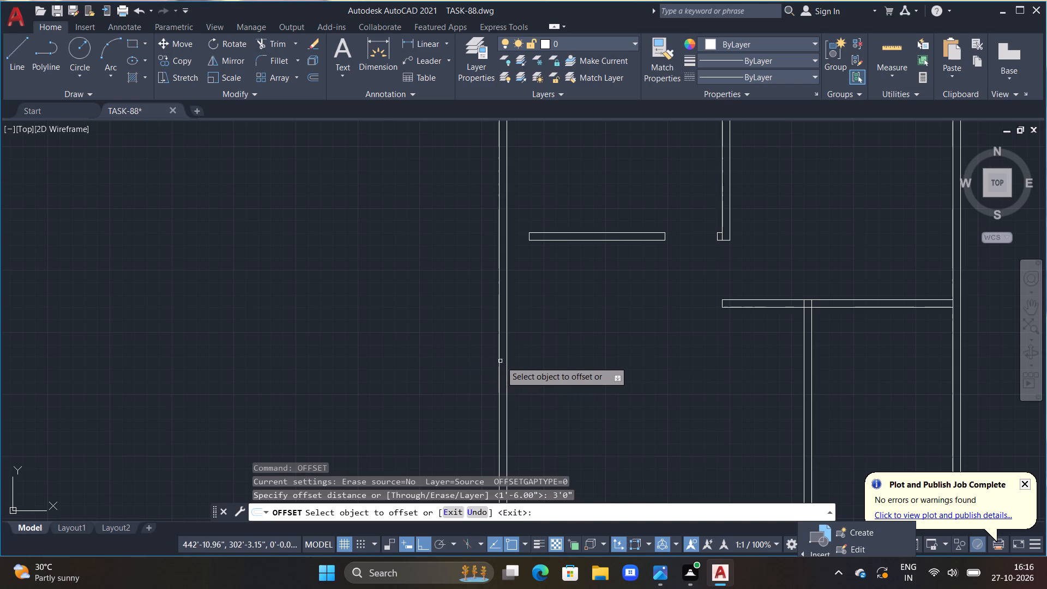
pyautogui.moveTo(507, 364); pyautogui.dragTo(544, 376)
pyautogui.click(607, 392)
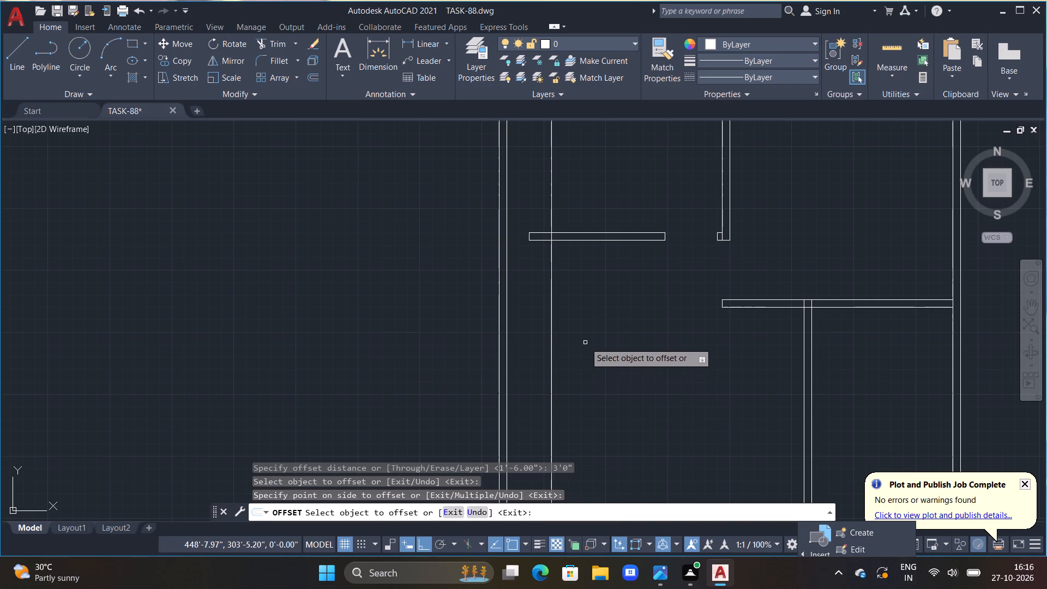
# Offset the new vertical line 6" to its right to give the partition its thickness.
pyautogui.moveTo(551, 326); pyautogui.dragTo(577, 328)
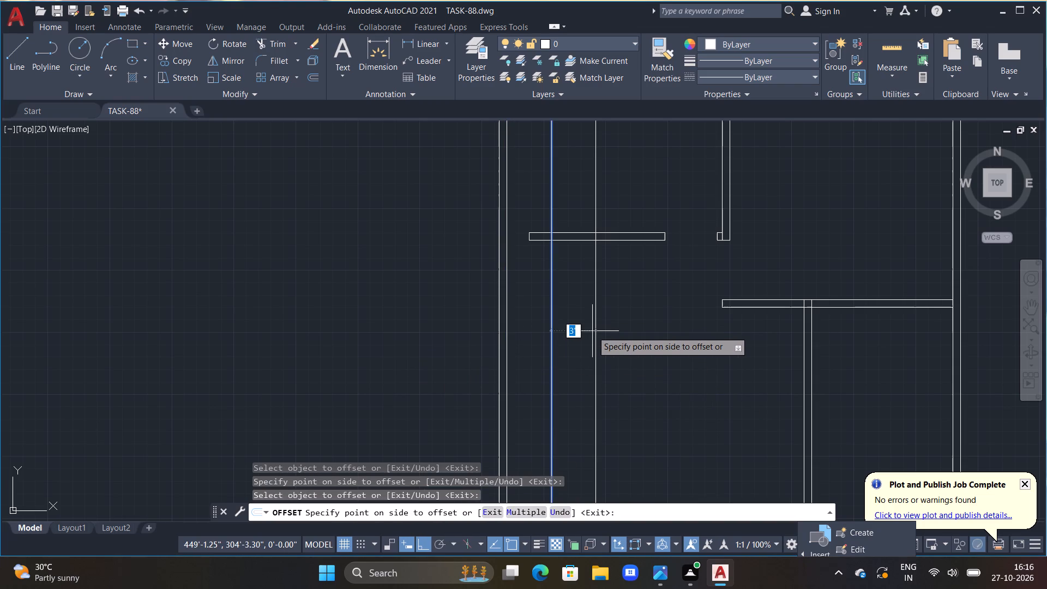
pyautogui.write('6"')
pyautogui.press('Return')
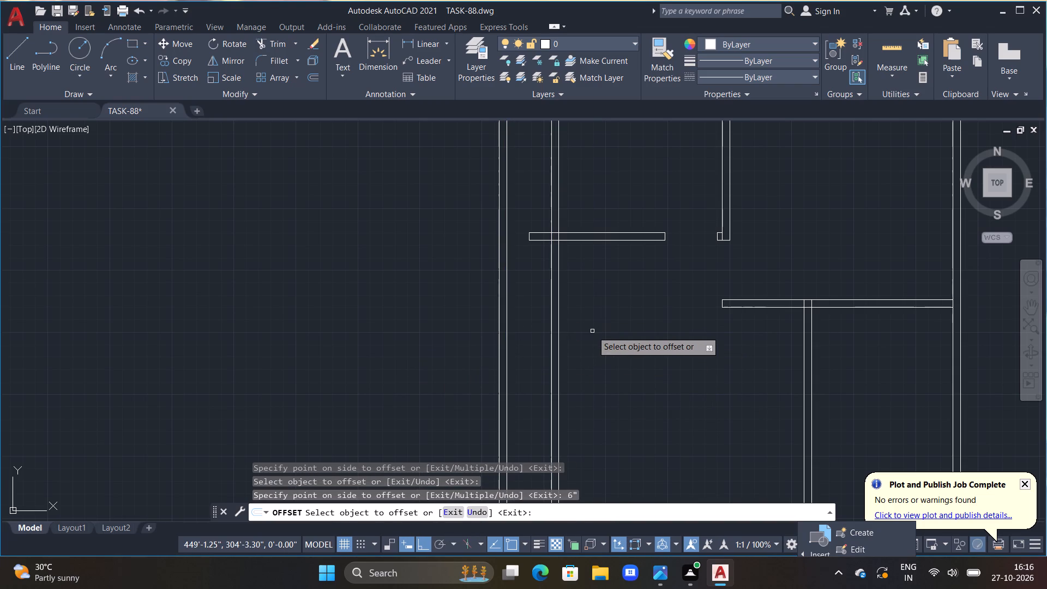
pyautogui.scroll(-1, 600, 326)
pyautogui.moveTo(599, 306); pyautogui.dragTo(573, 394, button='middle')
pyautogui.press('Escape')
# Trim away the new vertical partition's lines above the left room's lower partition, up to the top outer wall.
pyautogui.write('TR')
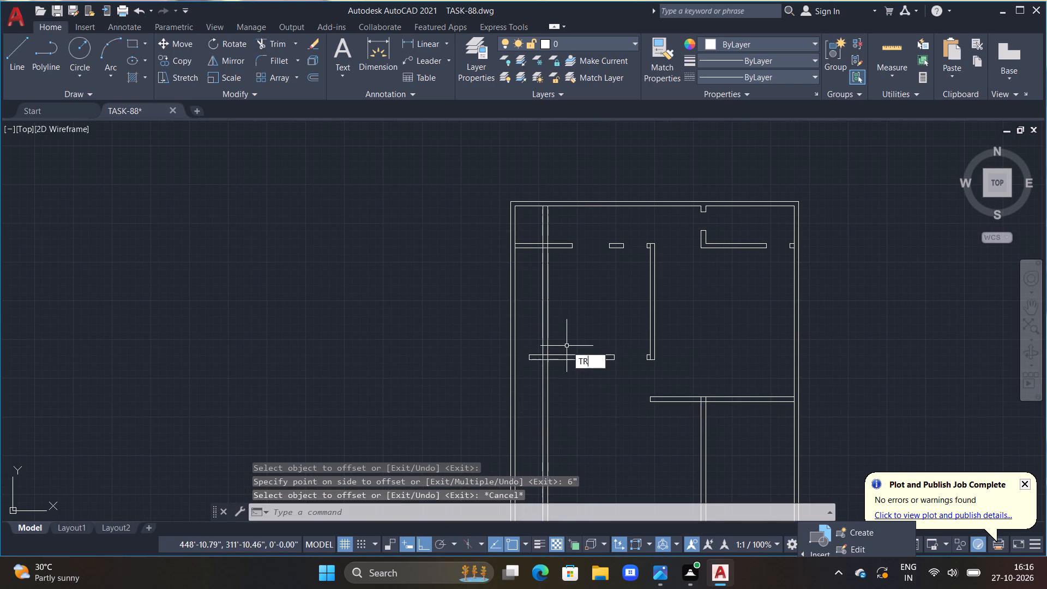
pyautogui.press('space')
pyautogui.moveTo(541, 315); pyautogui.dragTo(560, 325)
pyautogui.click(550, 319)
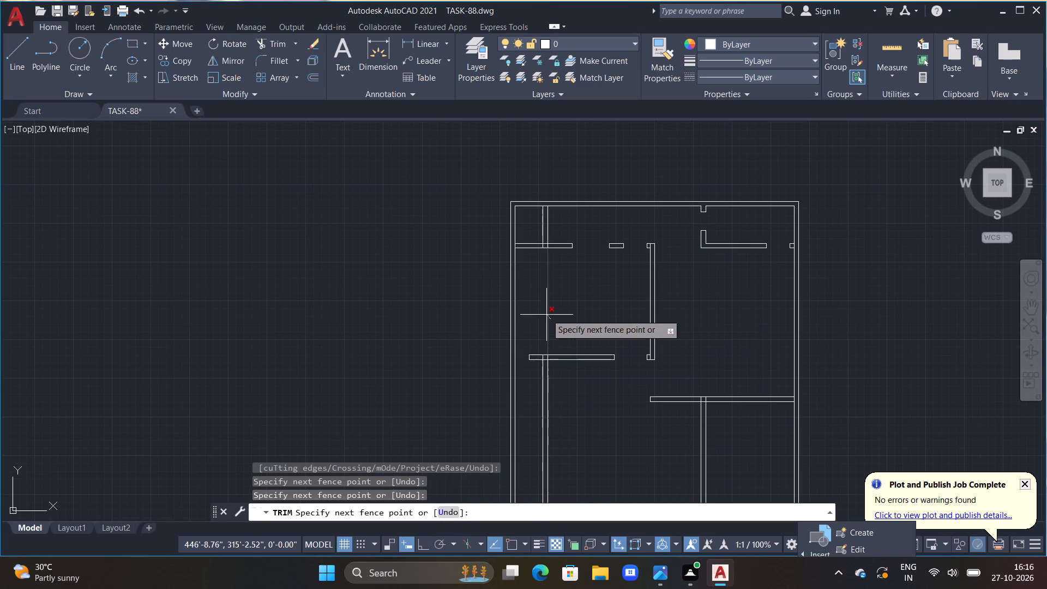
pyautogui.click(538, 302)
pyautogui.moveTo(543, 283); pyautogui.dragTo(553, 410, button='middle')
pyautogui.scroll(3, 554, 343)
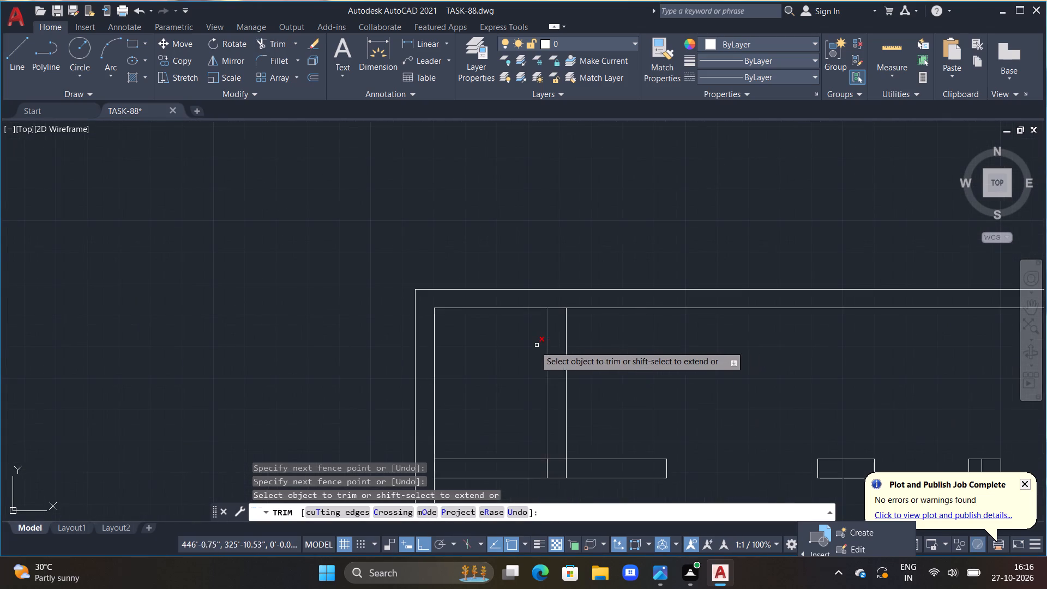
pyautogui.moveTo(531, 348); pyautogui.dragTo(608, 333)
pyautogui.click(608, 333)
pyautogui.click(579, 354)
pyautogui.doubleClick(568, 466)
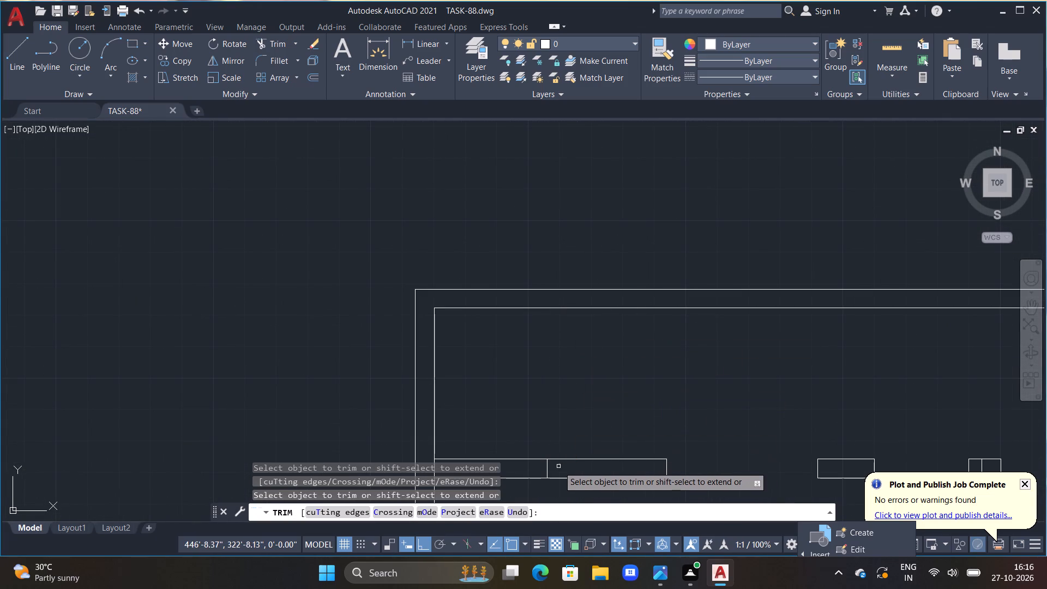
pyautogui.doubleClick(545, 469)
pyautogui.doubleClick(550, 469)
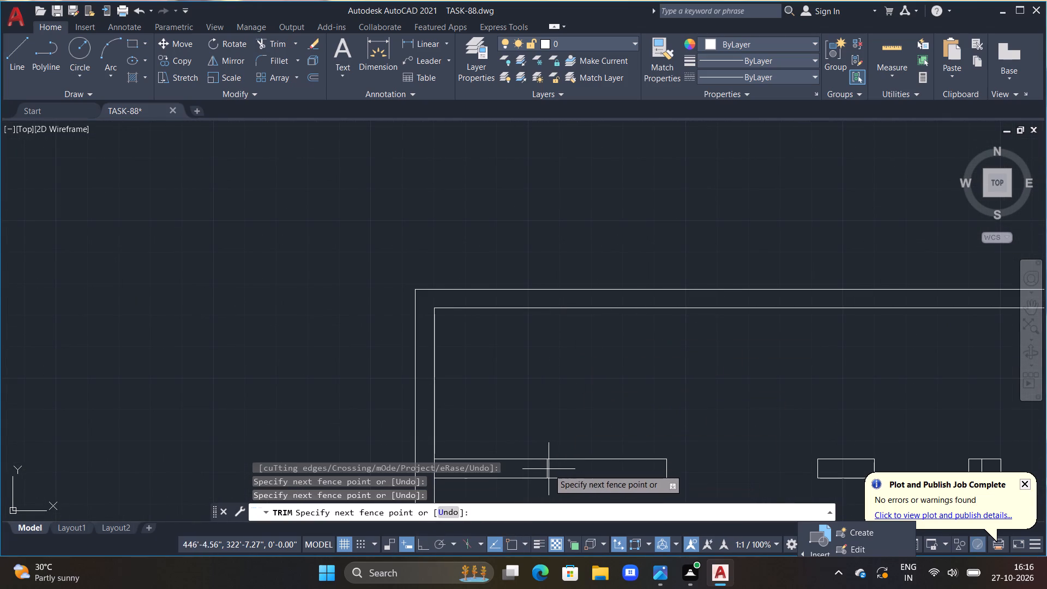
pyautogui.click(541, 469)
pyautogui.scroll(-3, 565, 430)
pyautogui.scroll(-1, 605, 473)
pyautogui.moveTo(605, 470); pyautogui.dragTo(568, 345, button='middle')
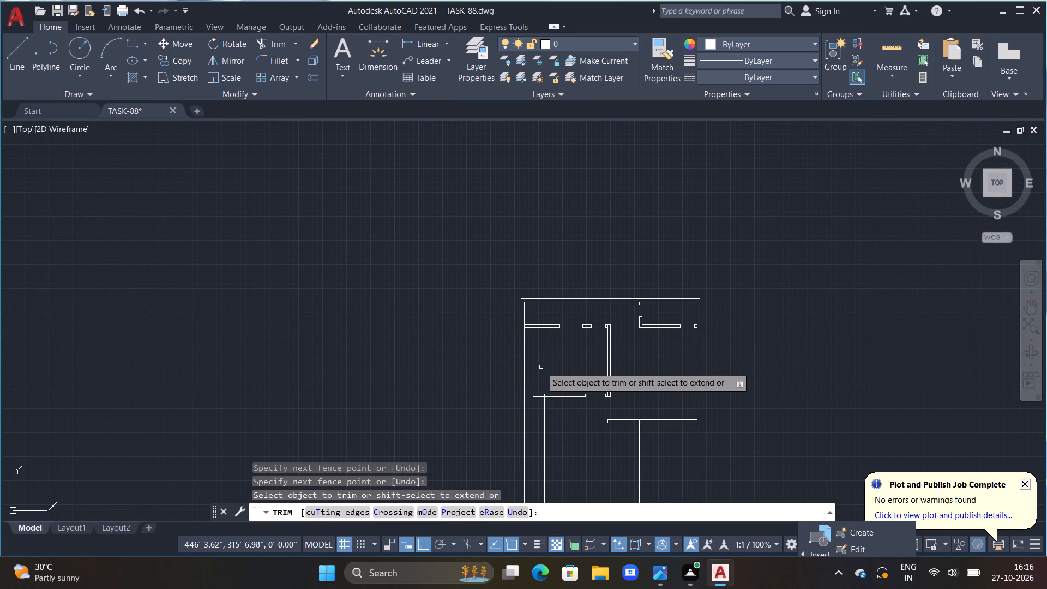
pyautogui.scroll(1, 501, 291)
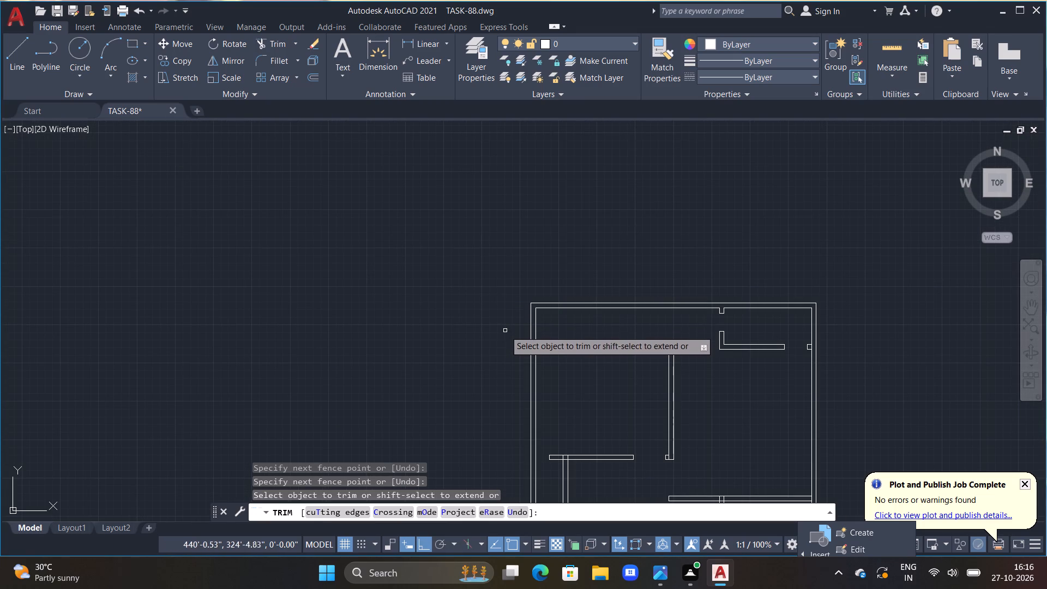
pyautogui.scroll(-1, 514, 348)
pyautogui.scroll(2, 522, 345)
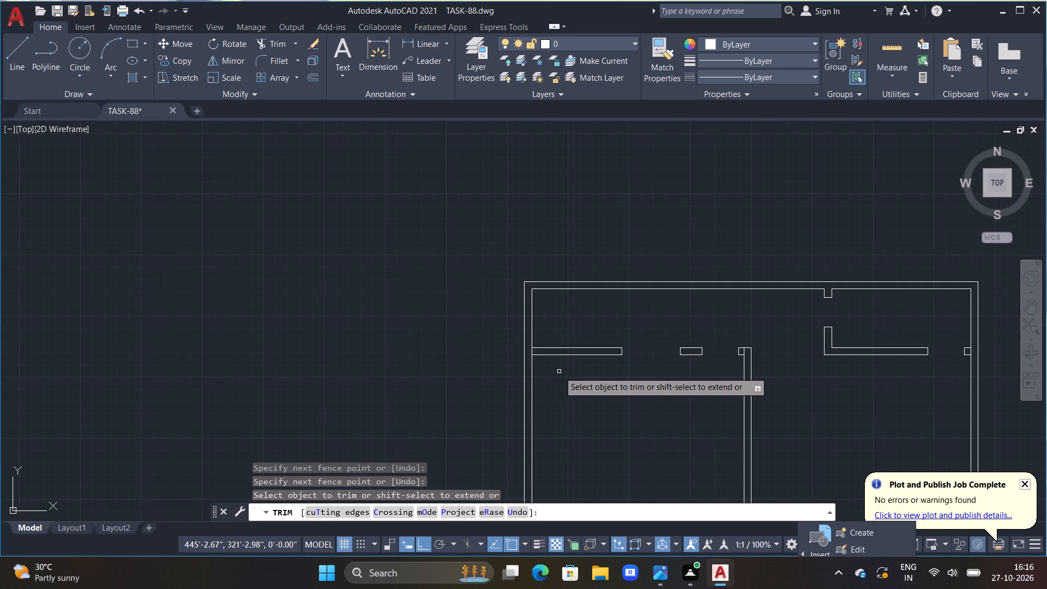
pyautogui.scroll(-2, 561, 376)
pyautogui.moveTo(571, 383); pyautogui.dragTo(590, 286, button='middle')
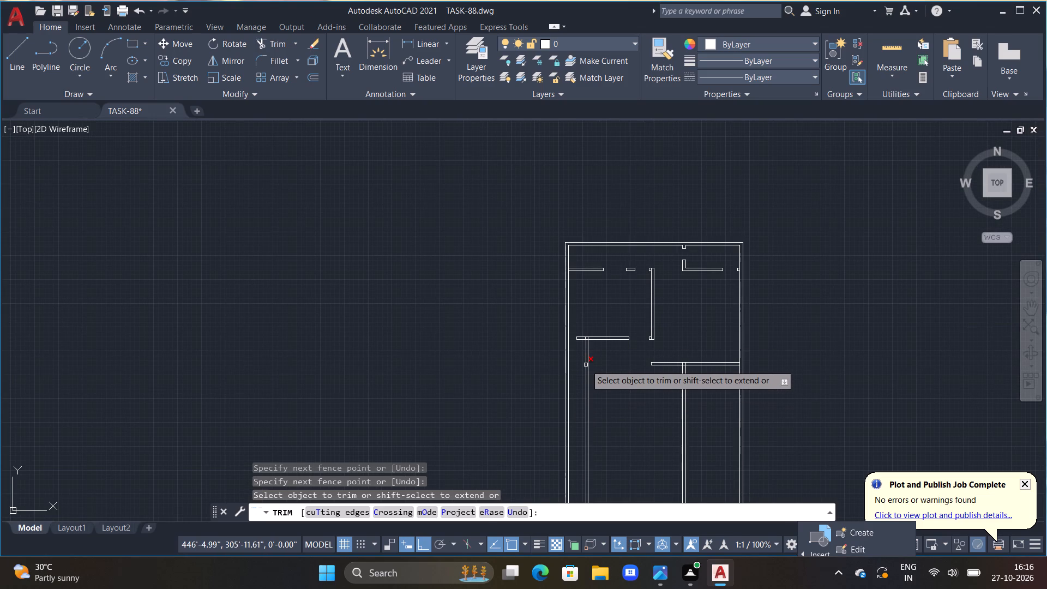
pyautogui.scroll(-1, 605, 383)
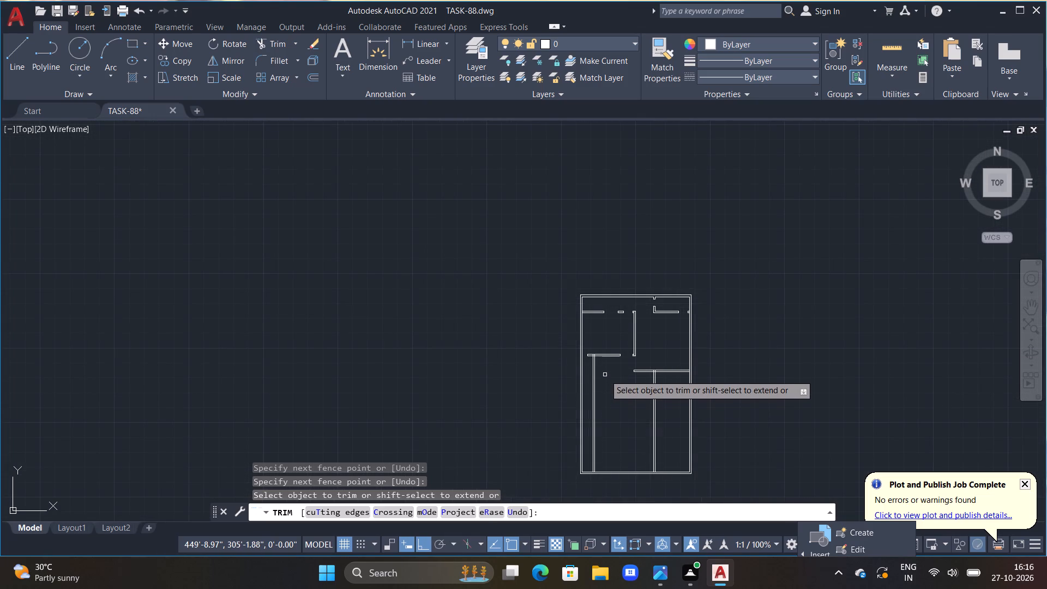
# Trim the overlapping lines where the left vertical partition meets the underside of the left room's lower partition to form a clean T-junction.
pyautogui.scroll(2, 601, 369)
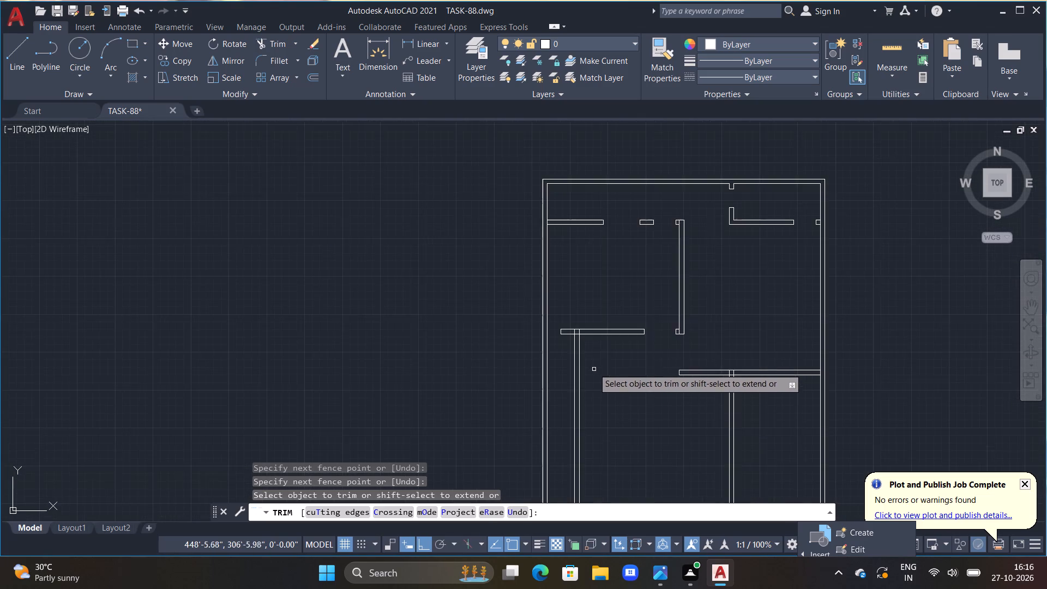
pyautogui.scroll(3, 589, 353)
pyautogui.click(563, 321)
pyautogui.click(569, 326)
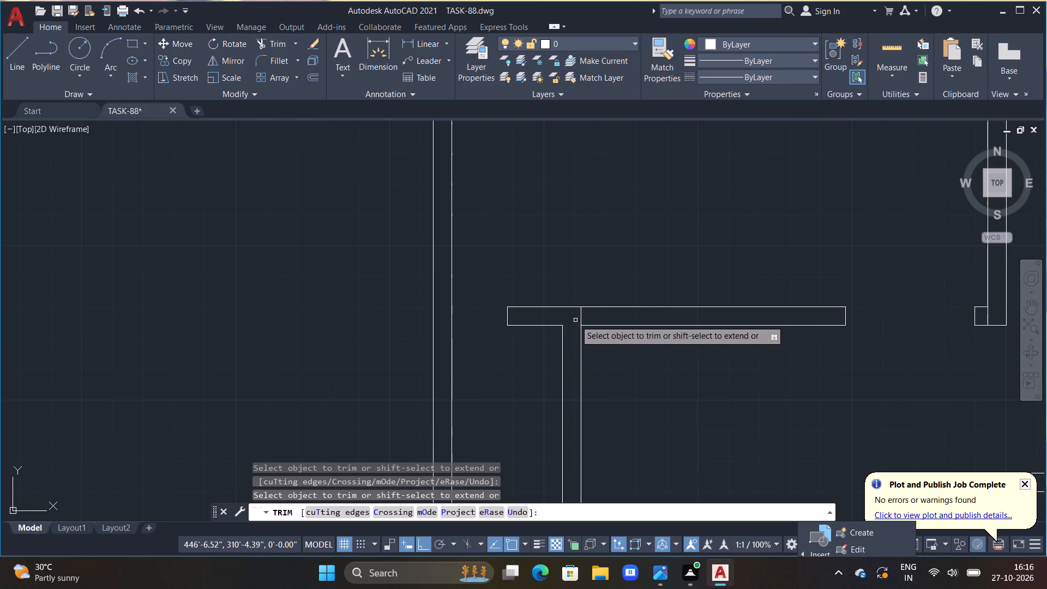
pyautogui.doubleClick(581, 315)
pyautogui.scroll(-2, 722, 381)
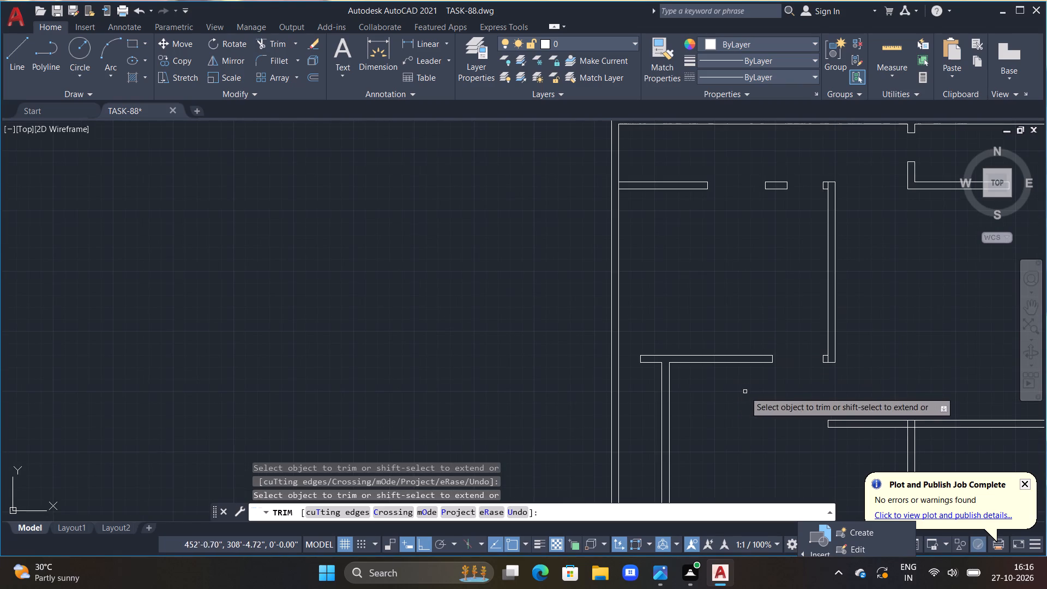
pyautogui.moveTo(745, 392); pyautogui.dragTo(747, 282, button='middle')
pyautogui.moveTo(695, 365); pyautogui.dragTo(713, 335, button='middle')
pyautogui.press('Escape')
pyautogui.press('Escape')
pyautogui.press('Escape')
pyautogui.press('Escape')
pyautogui.press('Escape')
pyautogui.press('Escape')
pyautogui.press('Escape')
pyautogui.press('Escape')
pyautogui.press('Escape')
pyautogui.press('Escape')
pyautogui.press('Escape')
pyautogui.press('Escape')
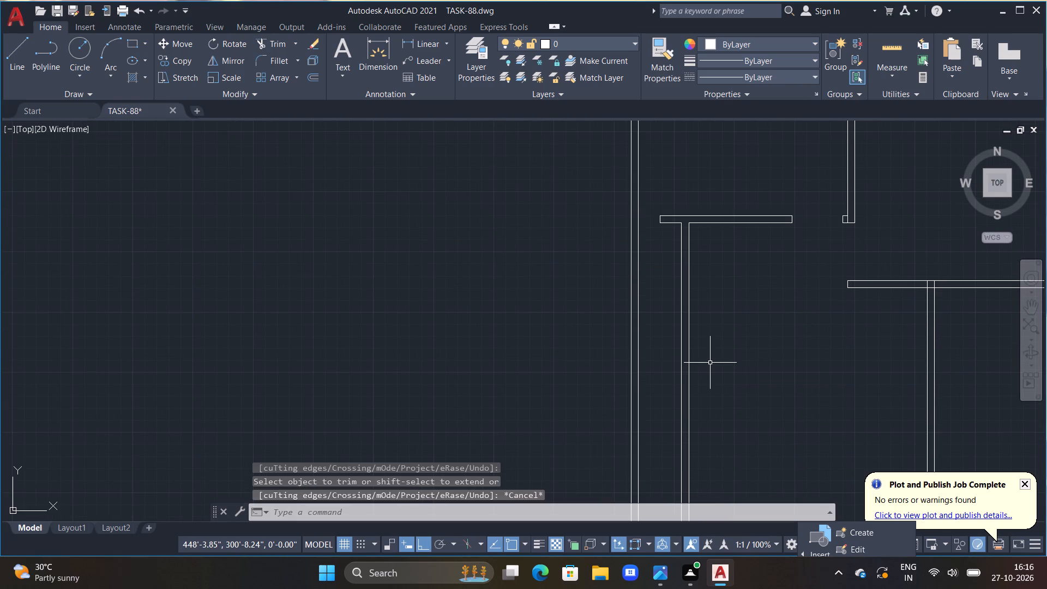
# Offset the short bottom line of the left room's lower partition 13' downward, between the left outer wall and the vertical partition.
pyautogui.write('OFF')
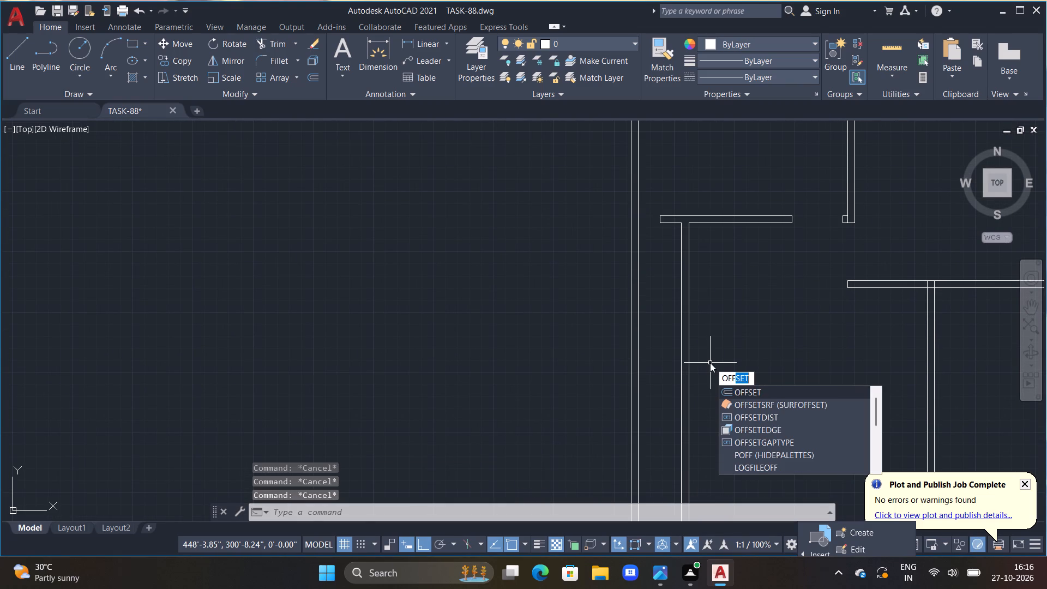
pyautogui.press('space')
pyautogui.write("13'")
pyautogui.press('Return')
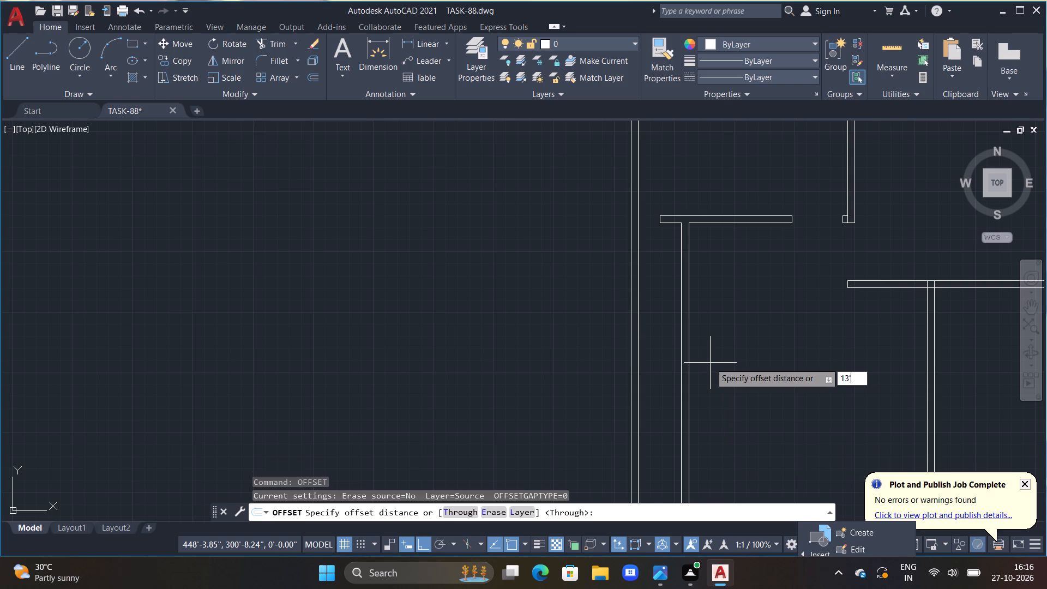
pyautogui.click(671, 223)
pyautogui.click(666, 391)
pyautogui.moveTo(669, 390); pyautogui.dragTo(666, 335, button='middle')
# Offset the new short horizontal line 6" upward to give the cross wall its thickness.
pyautogui.scroll(1, 671, 357)
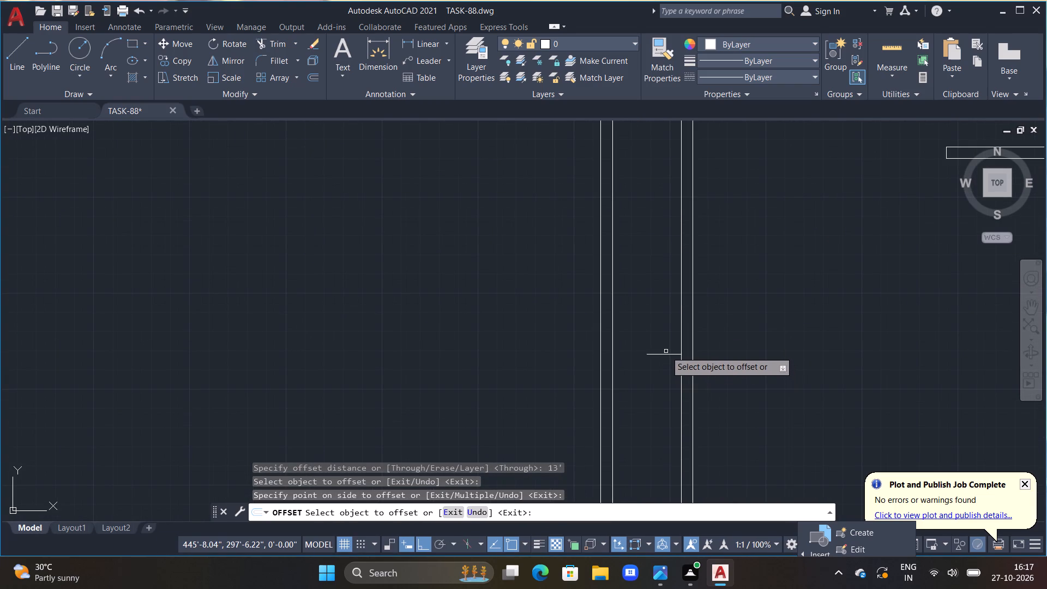
pyautogui.doubleClick(666, 353)
pyautogui.write('6"')
pyautogui.press('Return')
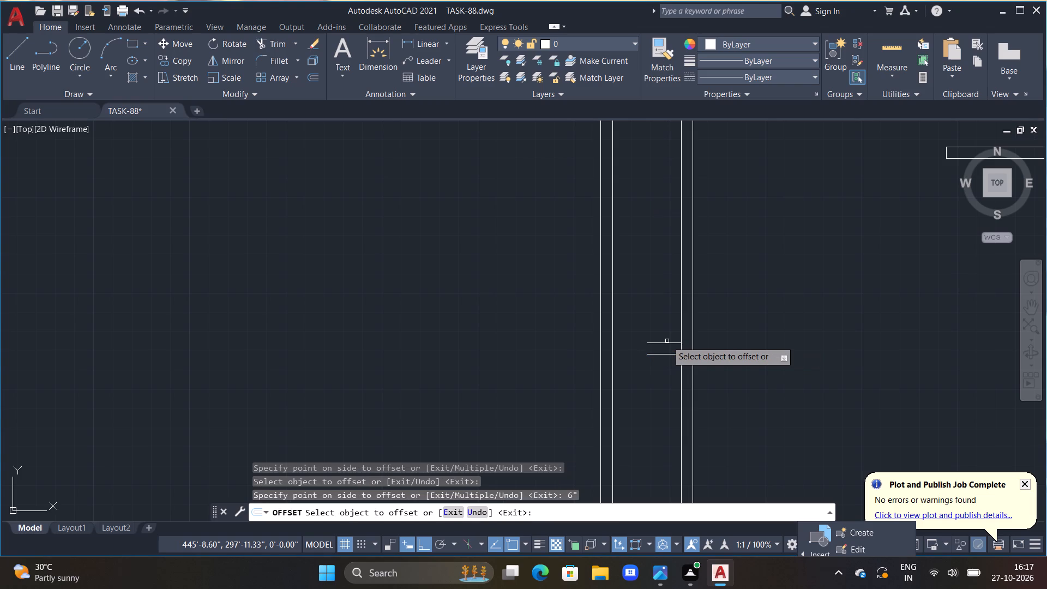
pyautogui.press('Escape')
pyautogui.press('Escape')
pyautogui.press('Escape')
pyautogui.press('Escape')
pyautogui.press('Escape')
pyautogui.press('Escape')
# Extend both short cross-wall lines so they span from the left outer wall to the vertical partition.
pyautogui.write('EX')
pyautogui.press('space')
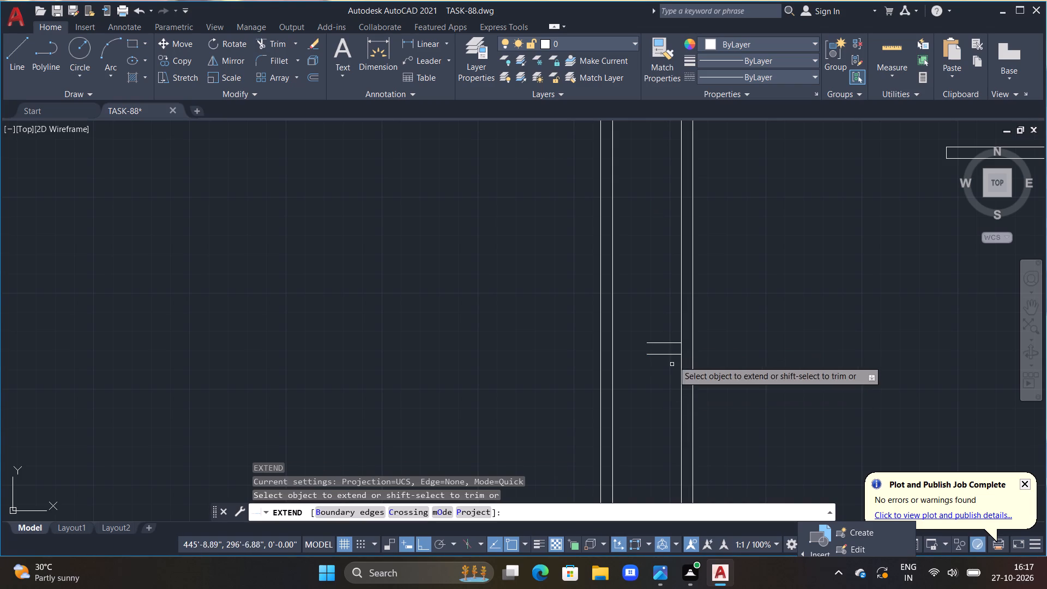
pyautogui.tripleClick(657, 355)
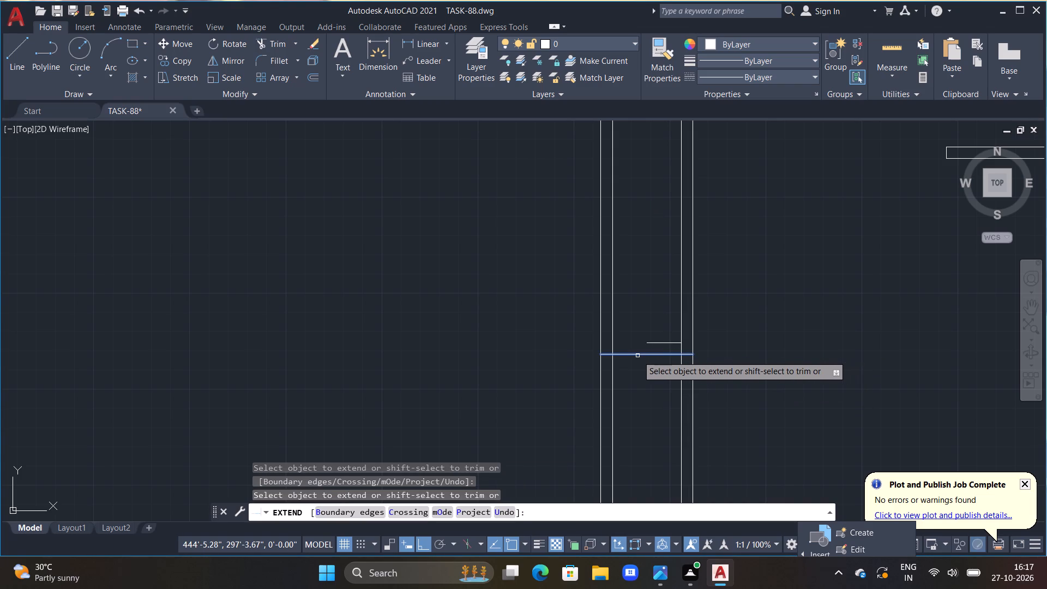
pyautogui.doubleClick(637, 356)
pyautogui.click(651, 342)
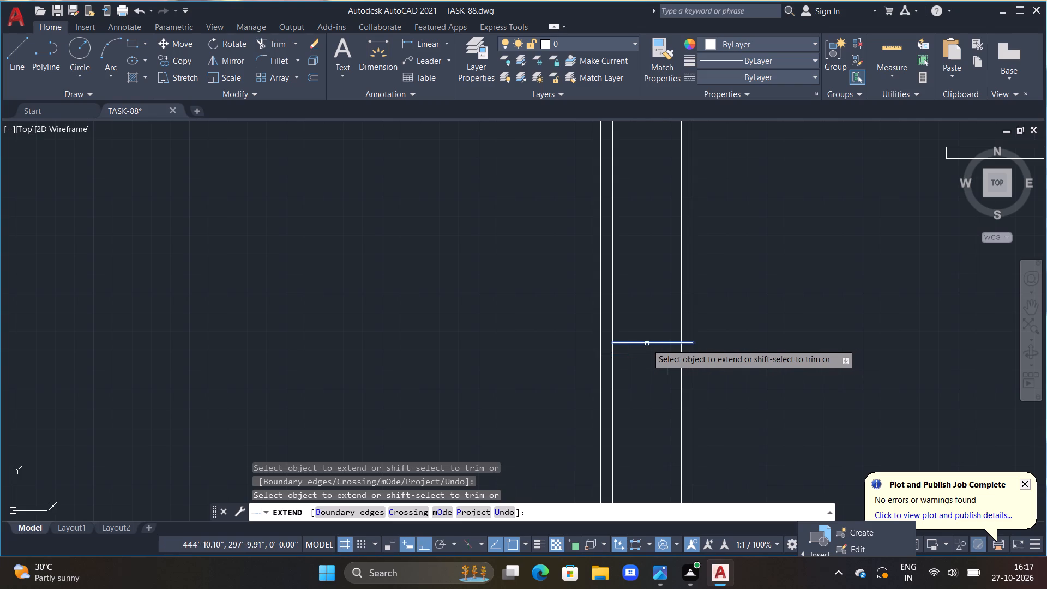
pyautogui.press('Escape')
pyautogui.press('Escape')
pyautogui.press('Escape')
pyautogui.press('Escape')
pyautogui.press('Escape')
pyautogui.press('Escape')
pyautogui.press('Escape')
# Draw a short vertical line across the cross wall near the left outer wall to mark one side of an opening.
pyautogui.scroll(1, 627, 362)
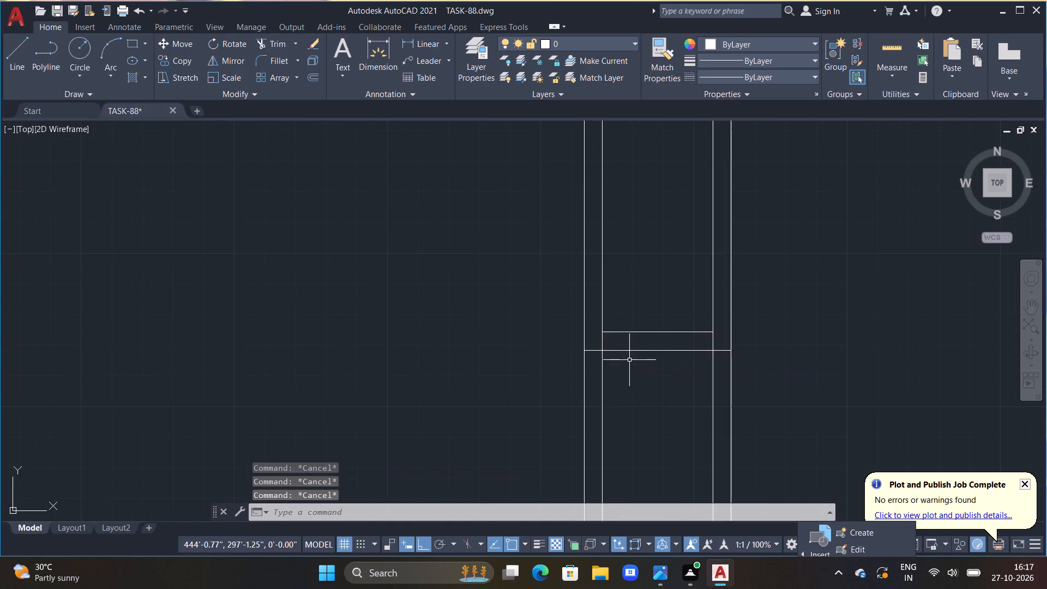
pyautogui.scroll(1, 626, 363)
pyautogui.moveTo(631, 371); pyautogui.dragTo(689, 387, button='middle')
pyautogui.write('L')
pyautogui.press('space')
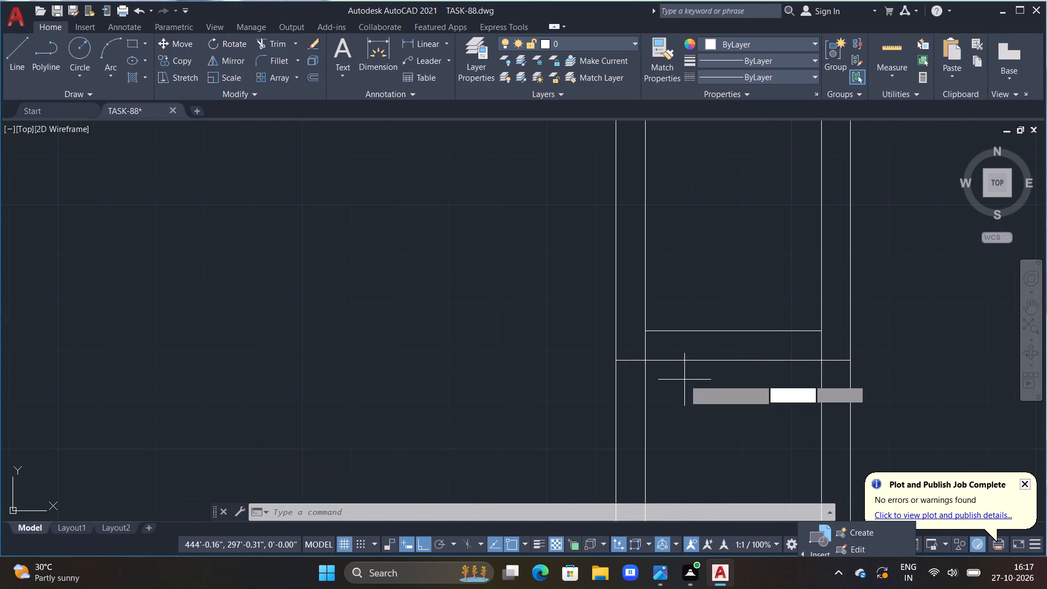
pyautogui.moveTo(663, 315); pyautogui.dragTo(670, 364)
pyautogui.doubleClick(673, 387)
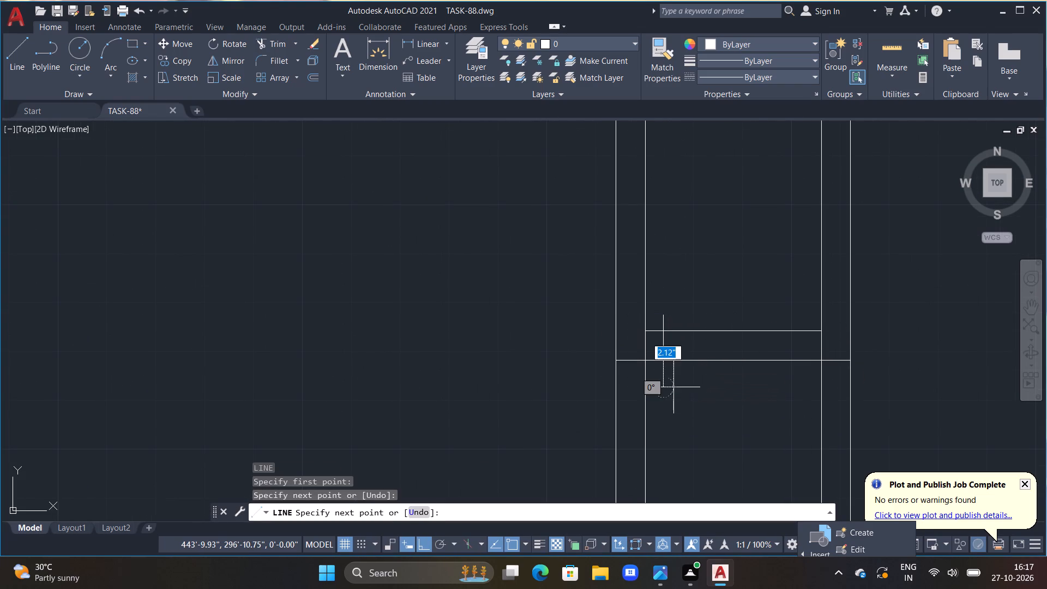
pyautogui.press('Escape')
pyautogui.press('Escape')
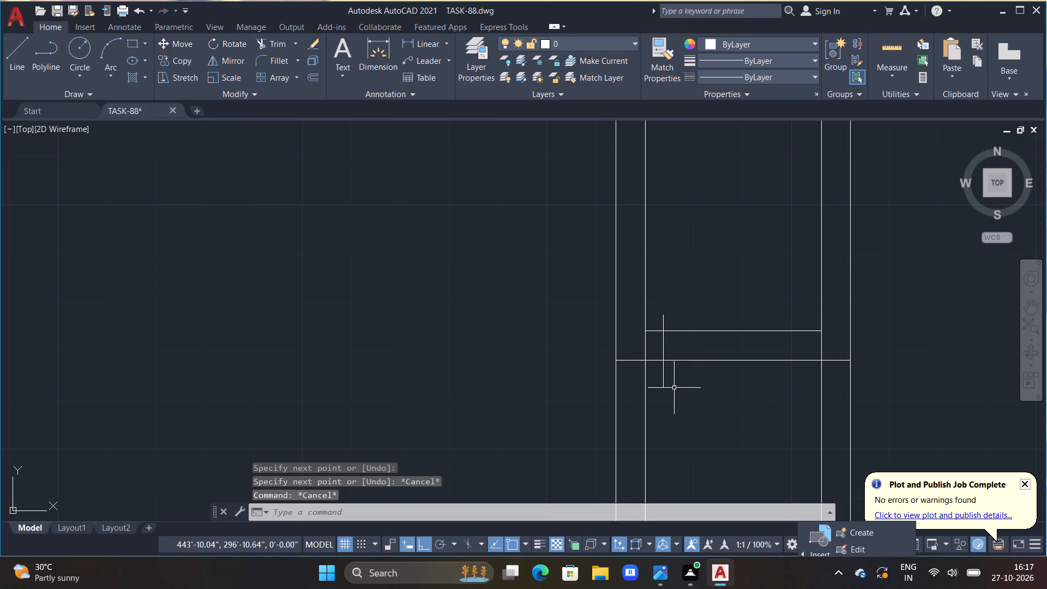
# Offset the short vertical line 1'6" to its right to mark the other side of the opening.
pyautogui.write('OFF')
pyautogui.press('space')
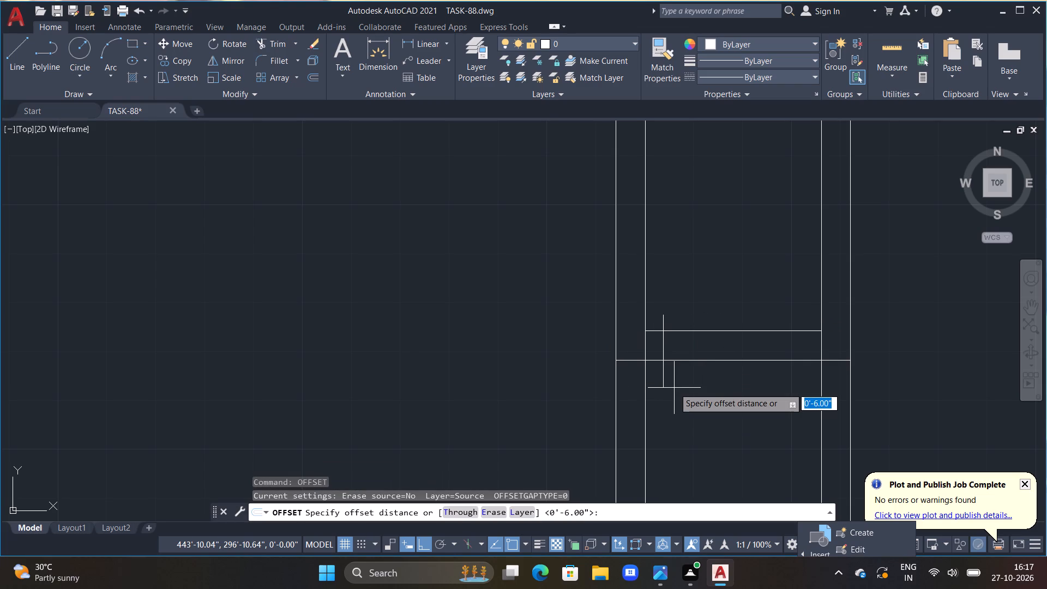
pyautogui.press('1')
pyautogui.write("'6")
pyautogui.hotkey('shift', '"')
pyautogui.press('Return')
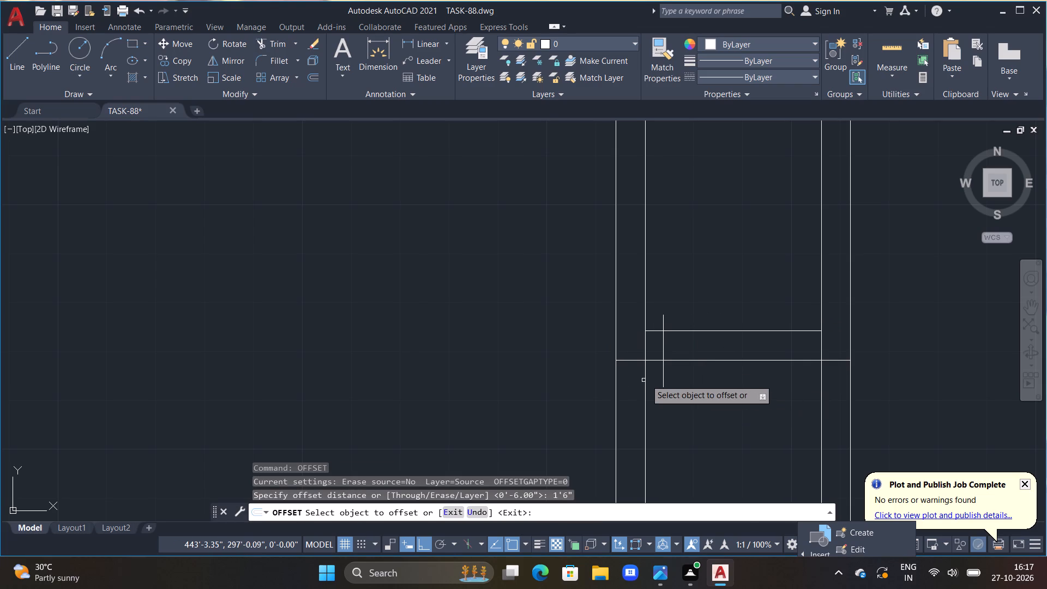
pyautogui.moveTo(661, 380); pyautogui.dragTo(676, 384)
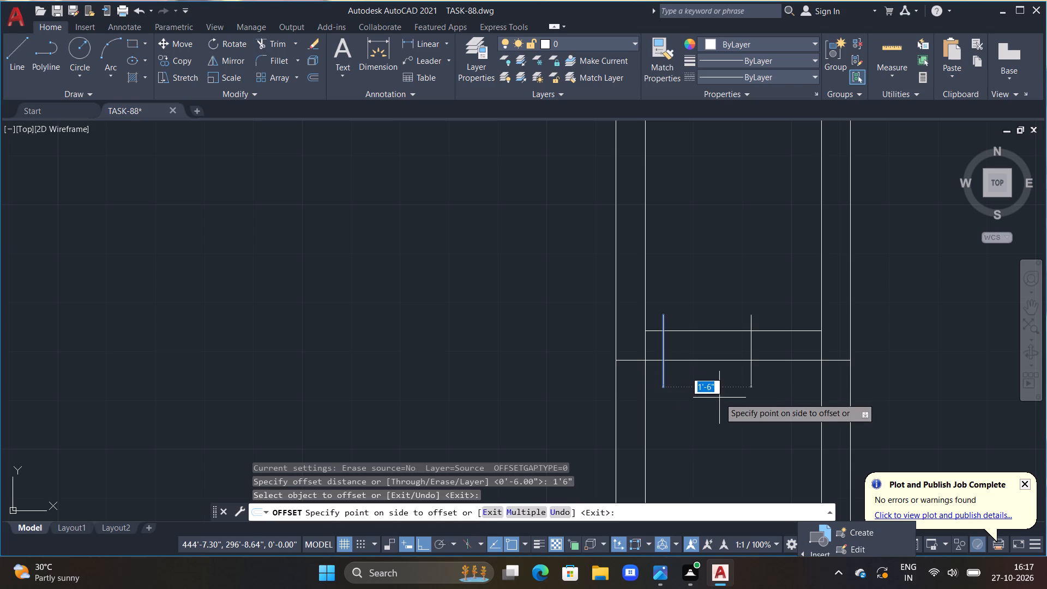
pyautogui.doubleClick(720, 398)
pyautogui.press('Escape')
# Trim the cross wall to a 1'-6" opening between the two jamb lines, removing the jamb overhangs and extra lines at the wall junctions.
pyautogui.press('t')
pyautogui.press('r')
pyautogui.press('space')
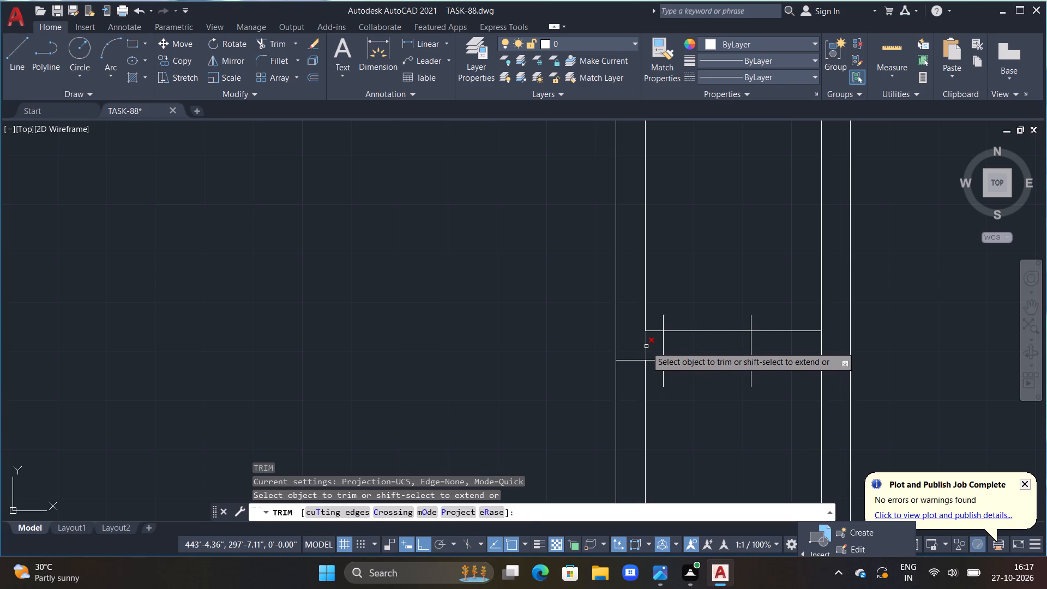
pyautogui.click(646, 346)
pyautogui.doubleClick(664, 375)
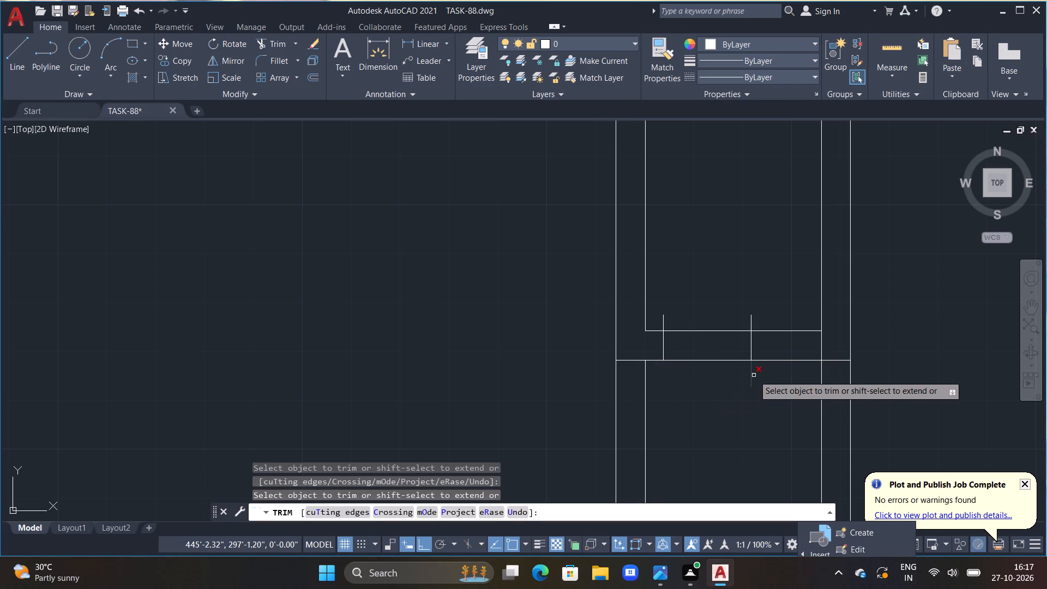
pyautogui.moveTo(747, 379); pyautogui.dragTo(737, 383)
pyautogui.moveTo(752, 375); pyautogui.dragTo(763, 374)
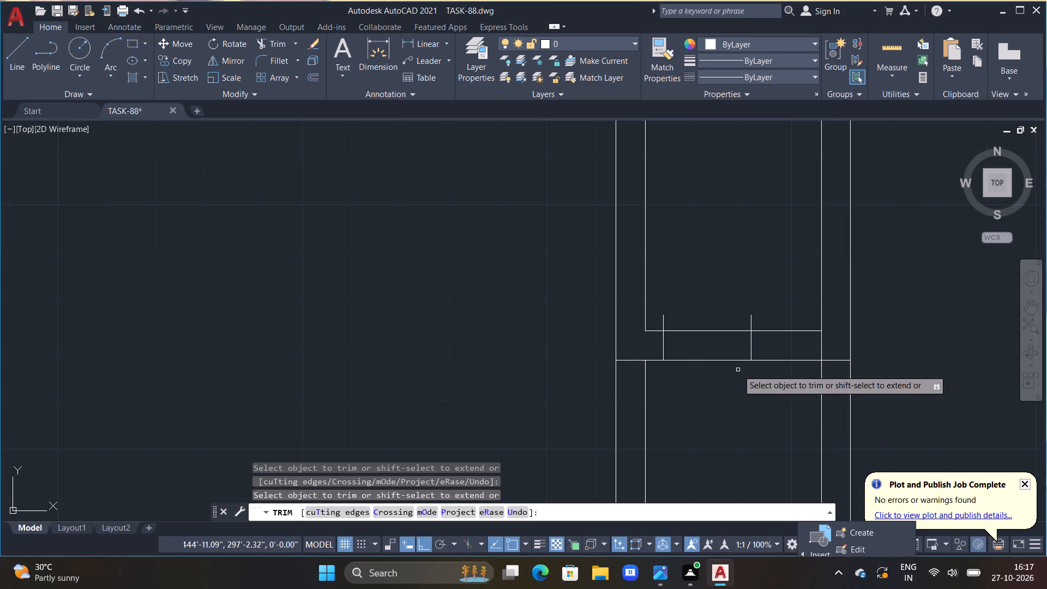
pyautogui.click(663, 323)
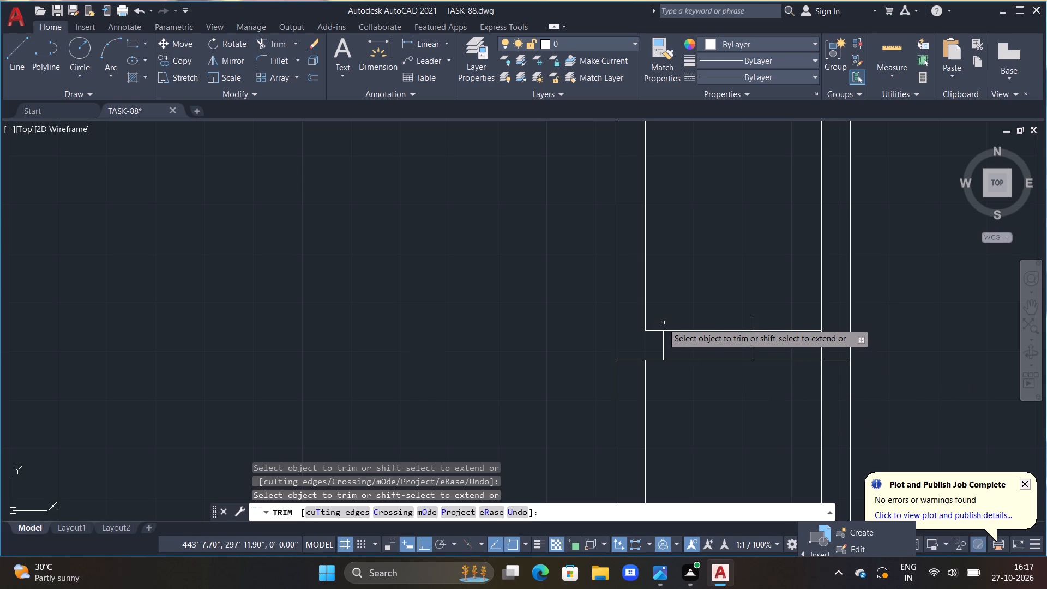
pyautogui.click(751, 319)
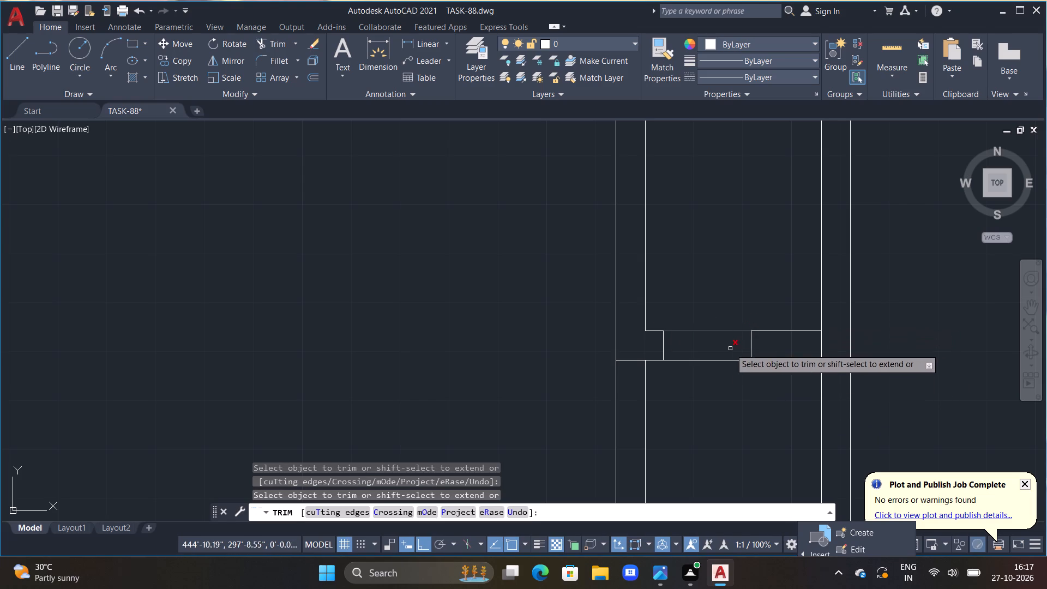
pyautogui.moveTo(701, 304); pyautogui.dragTo(706, 372)
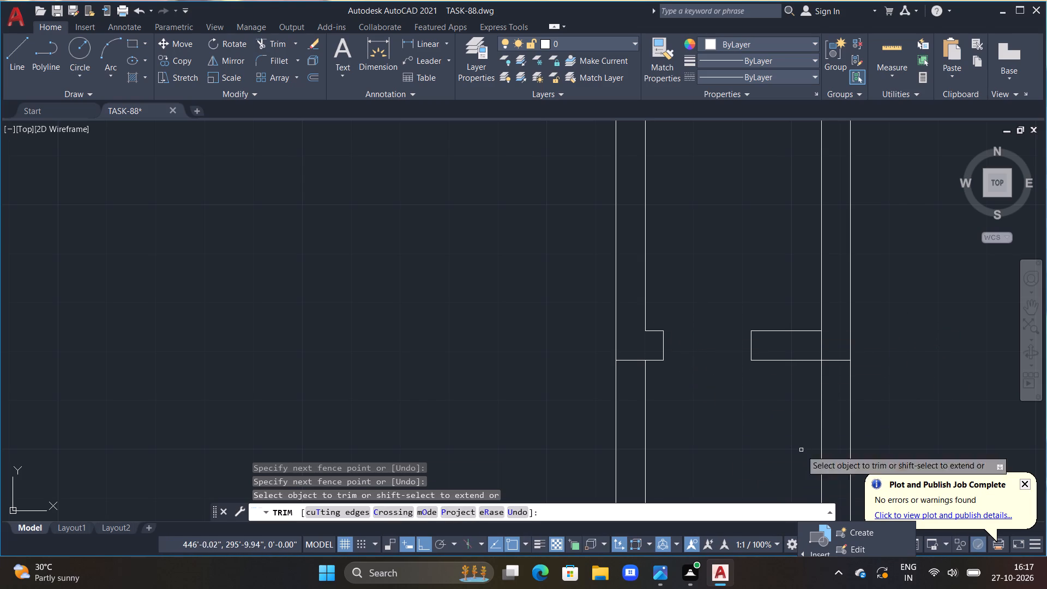
pyautogui.click(834, 361)
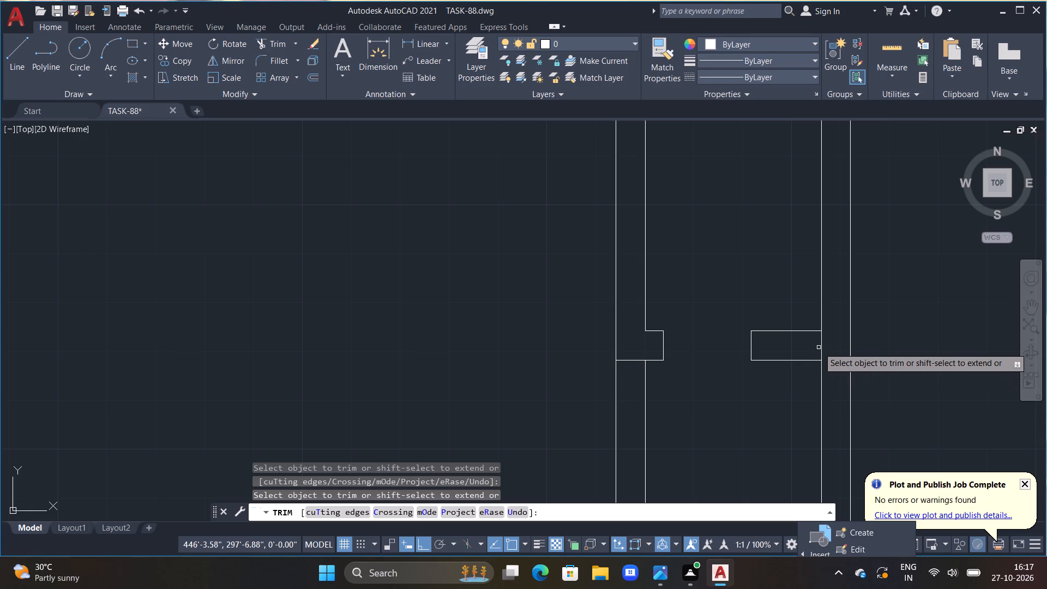
pyautogui.click(823, 344)
pyautogui.press('Escape')
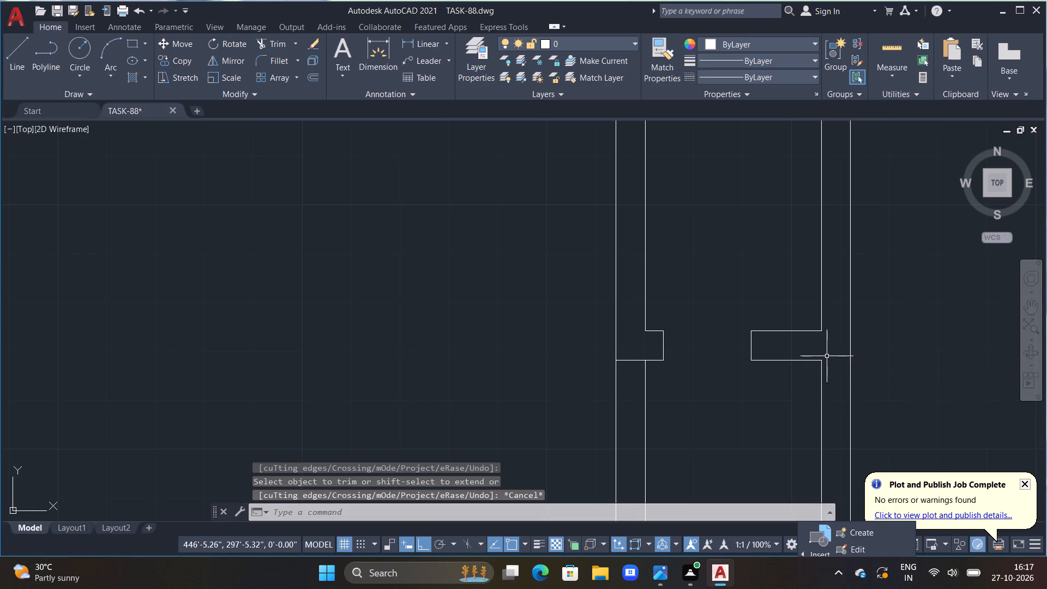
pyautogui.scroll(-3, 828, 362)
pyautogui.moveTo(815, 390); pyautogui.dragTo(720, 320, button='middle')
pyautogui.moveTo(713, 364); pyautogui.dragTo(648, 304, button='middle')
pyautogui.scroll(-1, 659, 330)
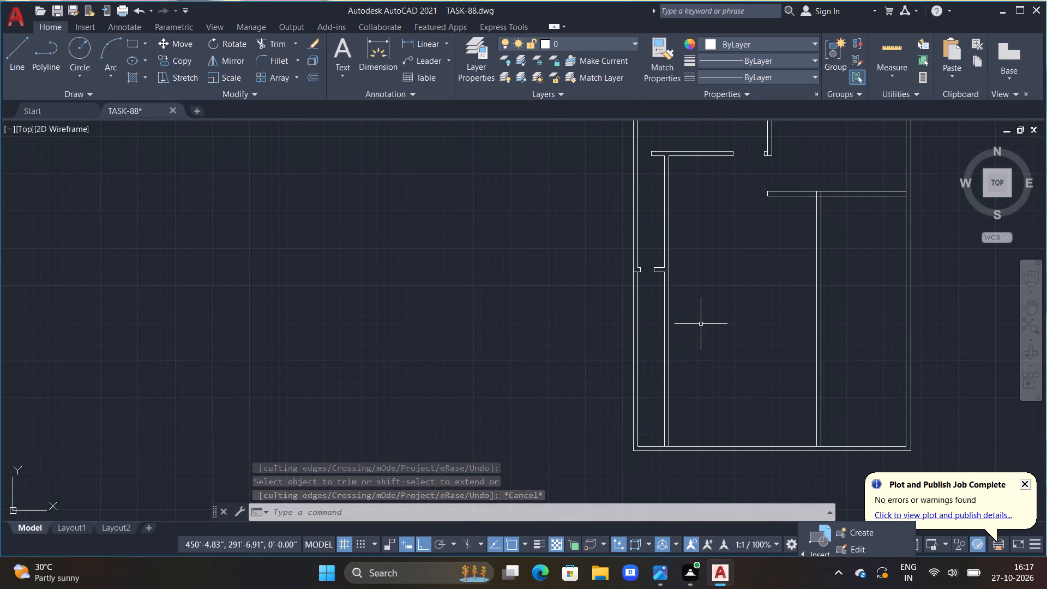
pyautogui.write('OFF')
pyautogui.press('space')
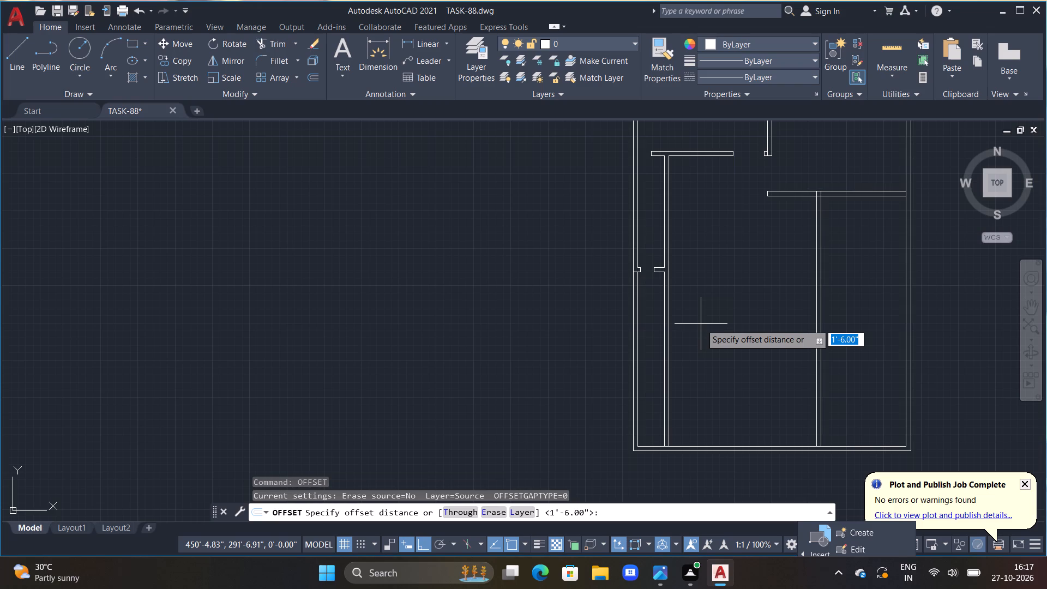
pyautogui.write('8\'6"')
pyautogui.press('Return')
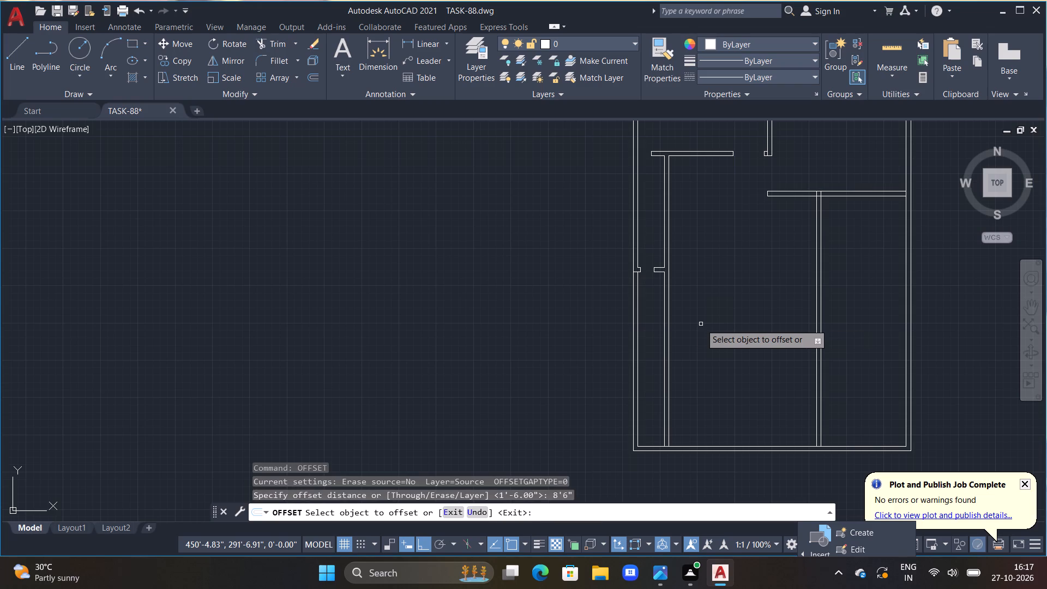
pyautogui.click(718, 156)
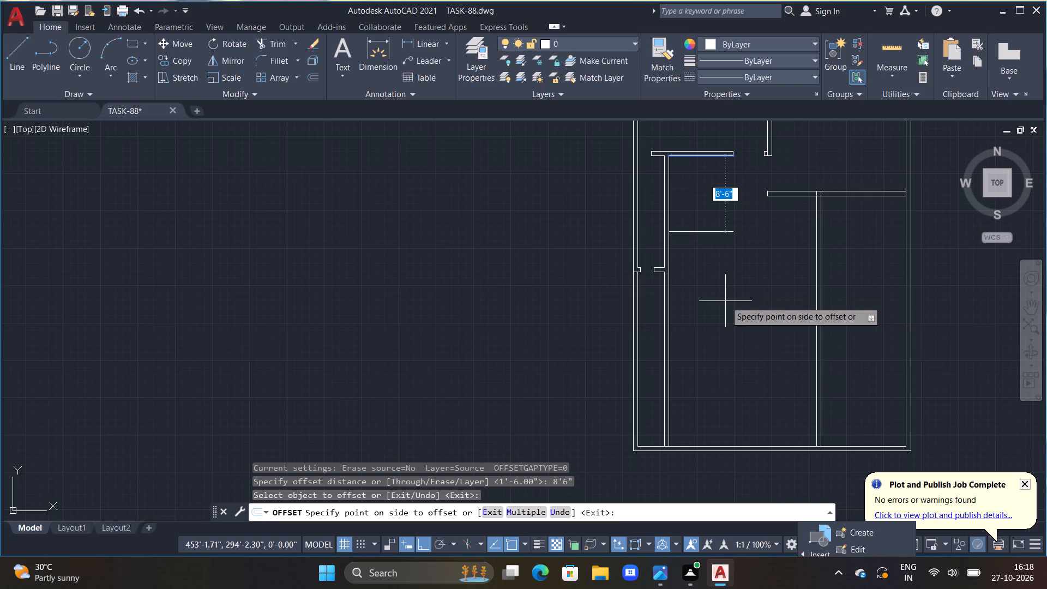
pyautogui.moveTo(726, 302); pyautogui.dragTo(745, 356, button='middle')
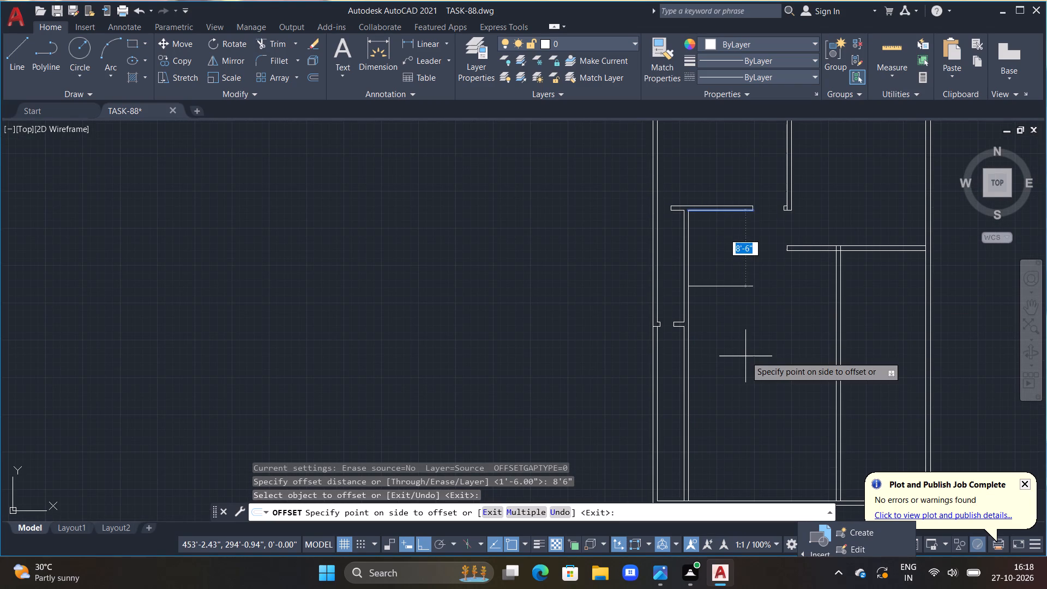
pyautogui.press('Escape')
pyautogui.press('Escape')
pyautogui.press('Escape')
# Erase both lines of the long vertical partition below the right-hand horizontal partition.
pyautogui.moveTo(784, 317); pyautogui.dragTo(692, 289, button='middle')
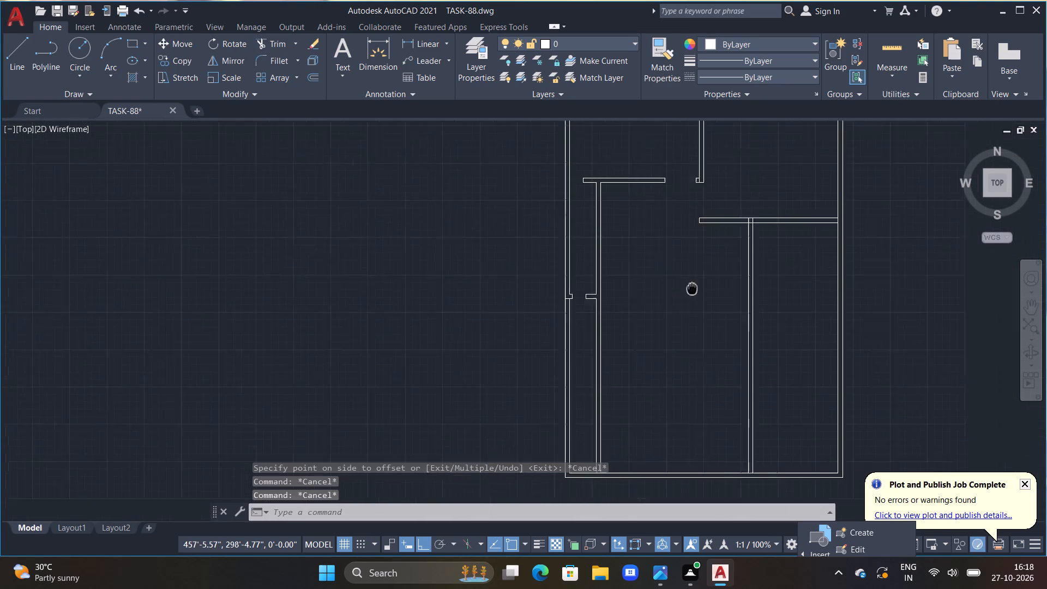
pyautogui.moveTo(692, 289); pyautogui.dragTo(686, 286, button='middle')
pyautogui.middleClick(784, 302)
pyautogui.scroll(1, 784, 302)
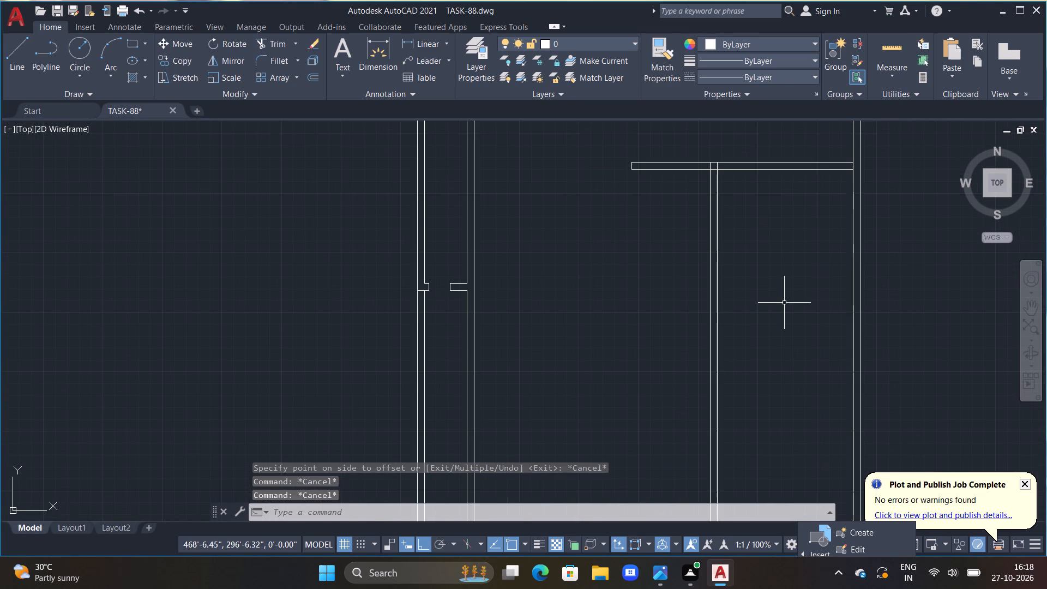
pyautogui.moveTo(783, 299); pyautogui.dragTo(685, 330)
pyautogui.click(673, 342)
pyautogui.press('Delete')
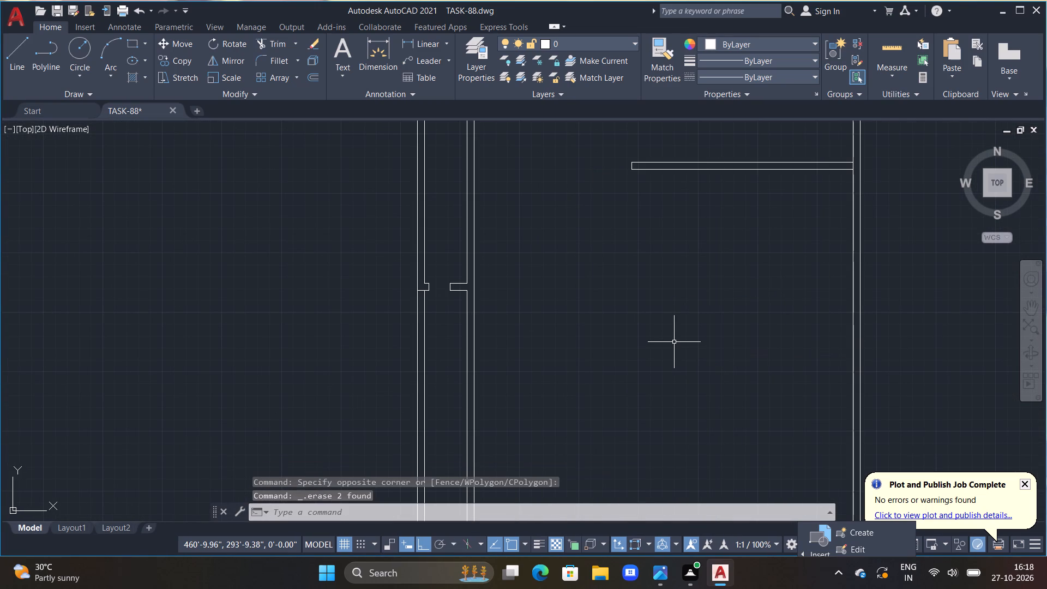
# Offset the right-hand horizontal partition's lower line 8'6" downward, and offset that copy 6" downward to form a second partition.
pyautogui.press('Escape')
pyautogui.write('OFF')
pyautogui.press('space')
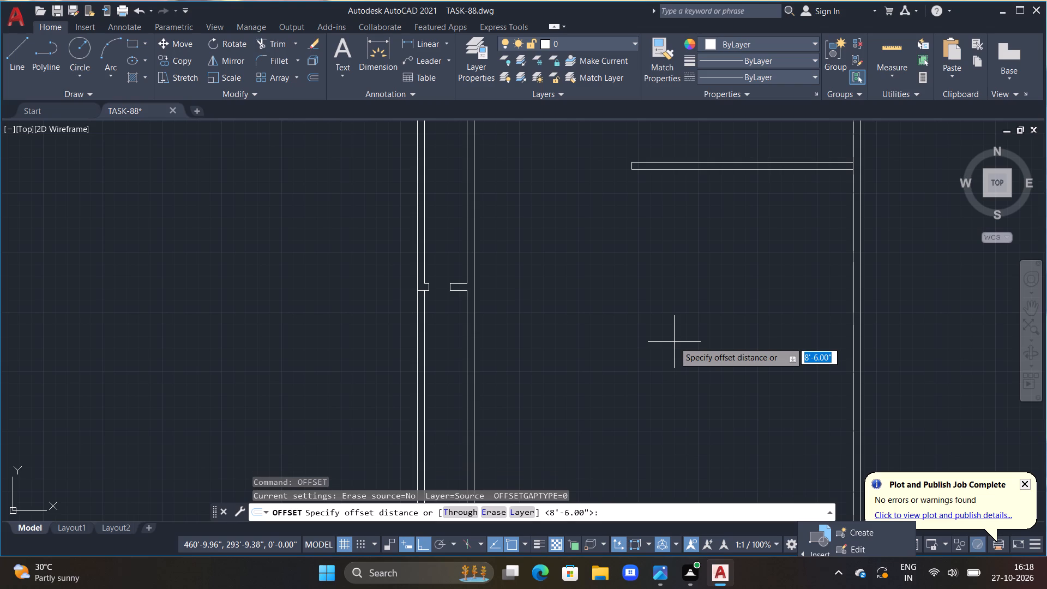
pyautogui.write('8\'6"')
pyautogui.press('Return')
pyautogui.scroll(-1, 671, 326)
pyautogui.moveTo(668, 323); pyautogui.dragTo(540, 304, button='middle')
pyautogui.scroll(1, 581, 235)
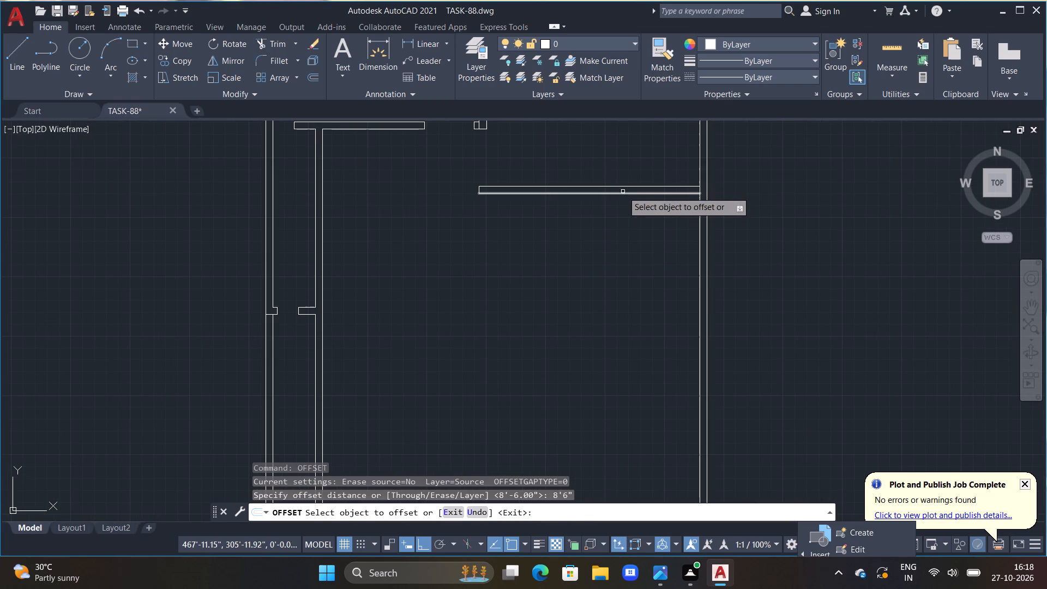
pyautogui.click(624, 195)
pyautogui.click(627, 329)
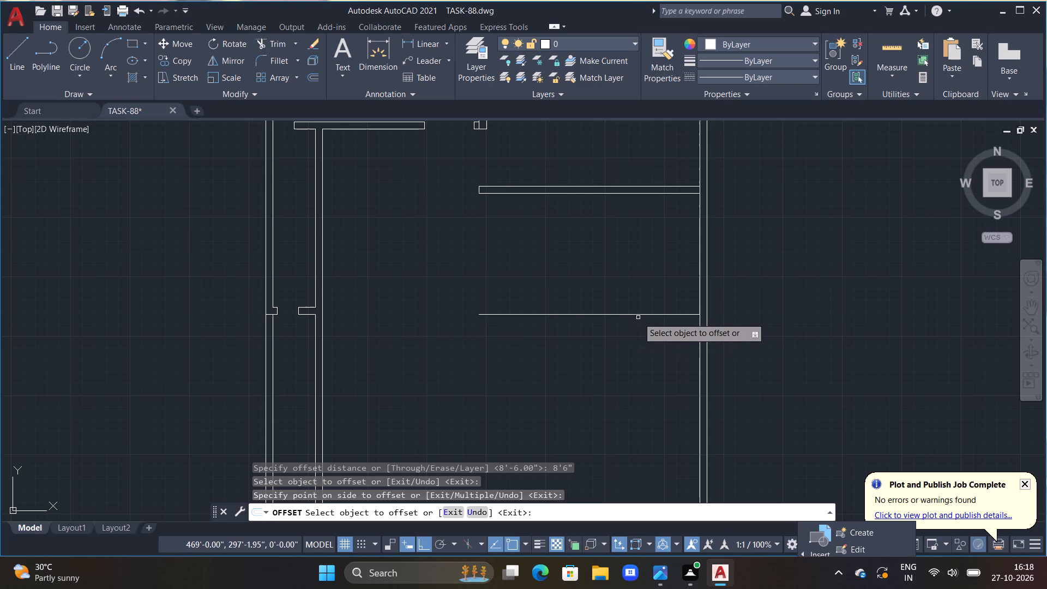
pyautogui.click(642, 315)
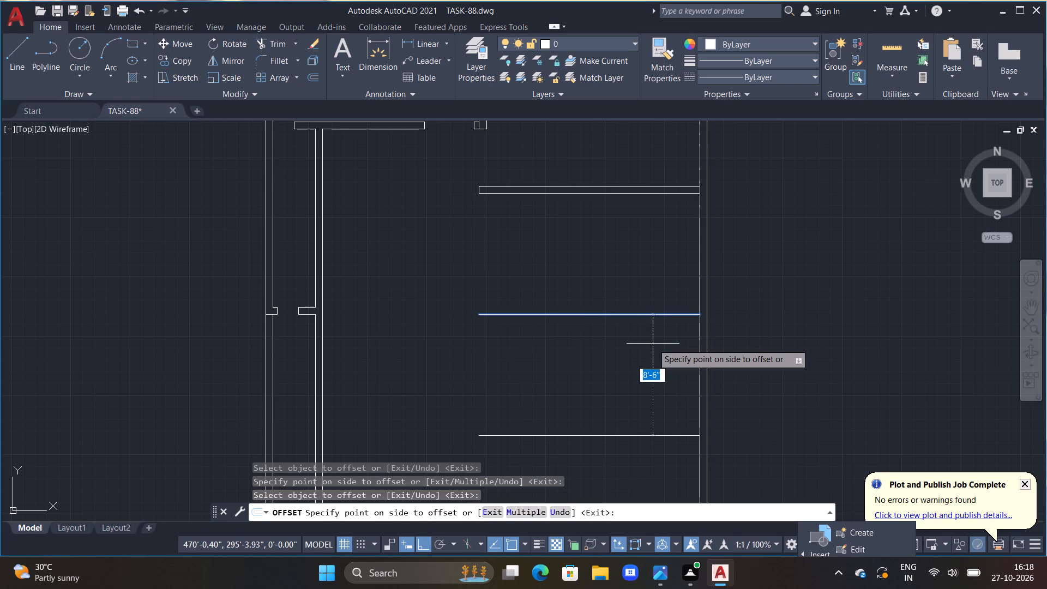
pyautogui.write('6"')
pyautogui.press('Return')
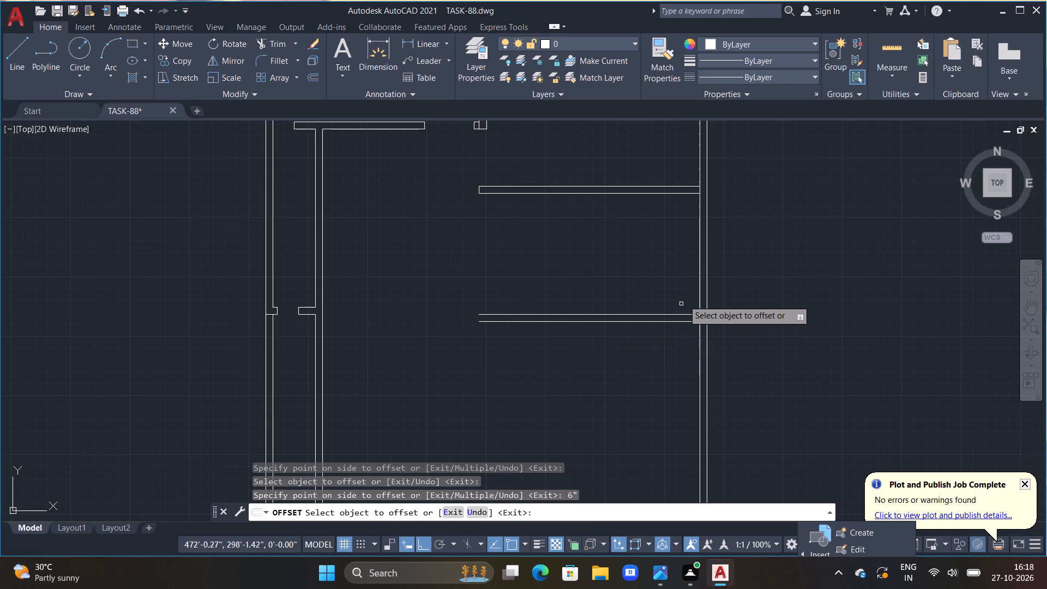
# Offset the right outer wall's inner line 6'6" inward, and offset that copy 6" further left to form a vertical partition.
pyautogui.click(701, 281)
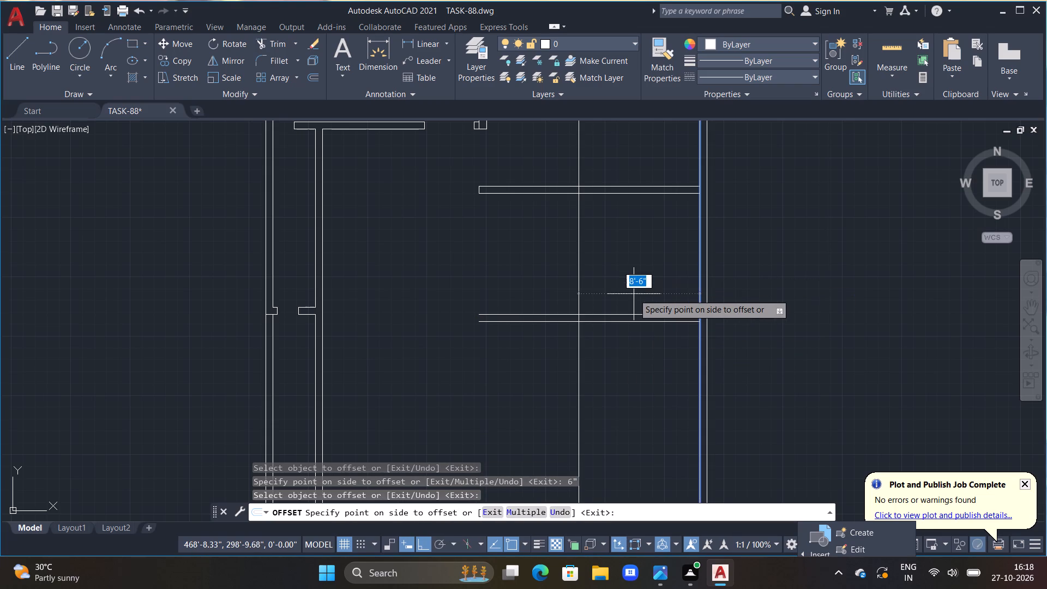
pyautogui.write('6\'6"')
pyautogui.press('Return')
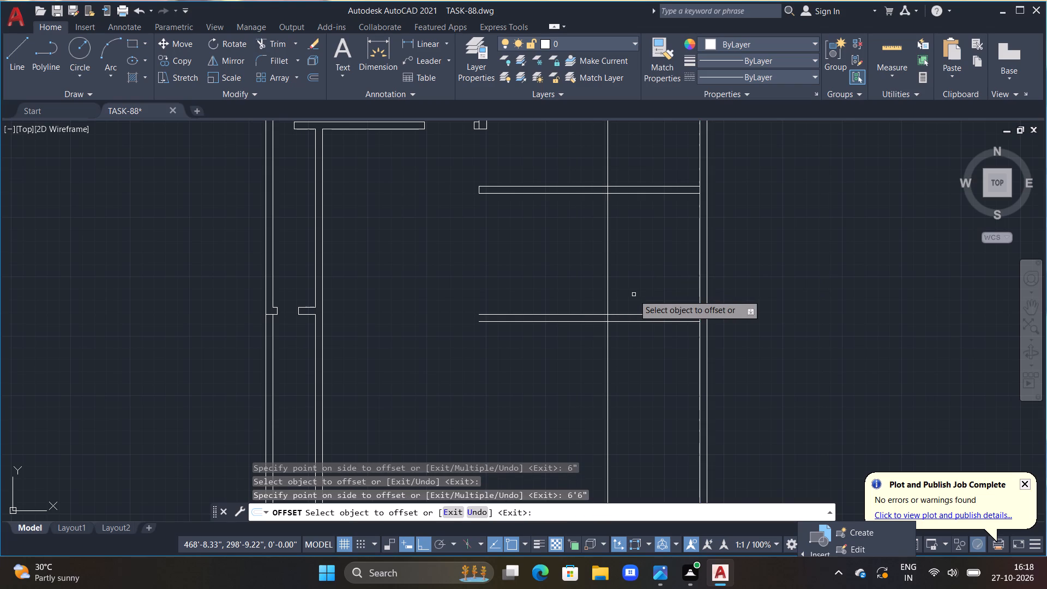
pyautogui.click(607, 250)
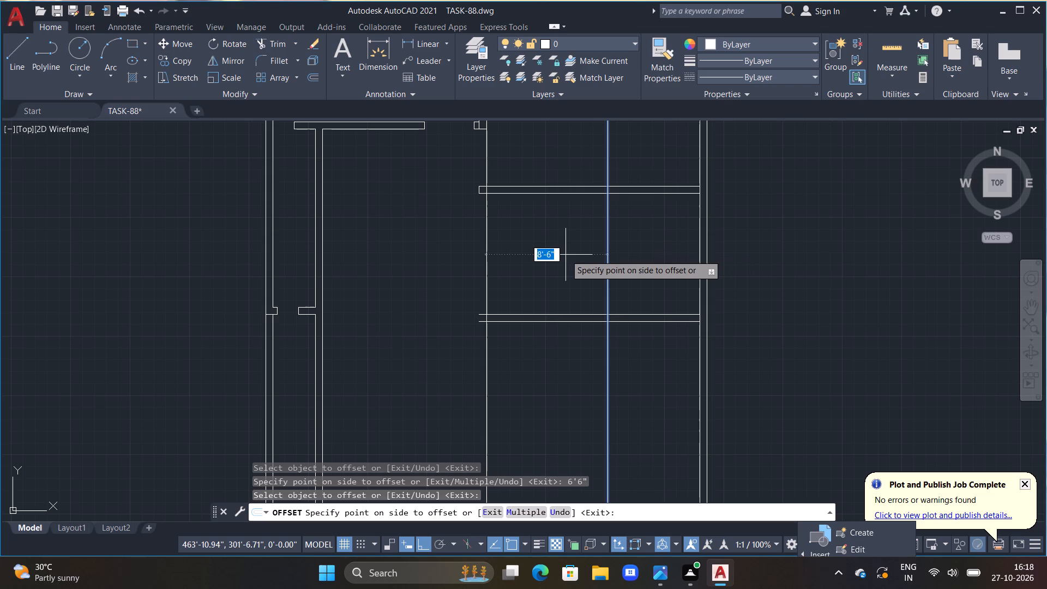
pyautogui.write('6"')
pyautogui.press('Return')
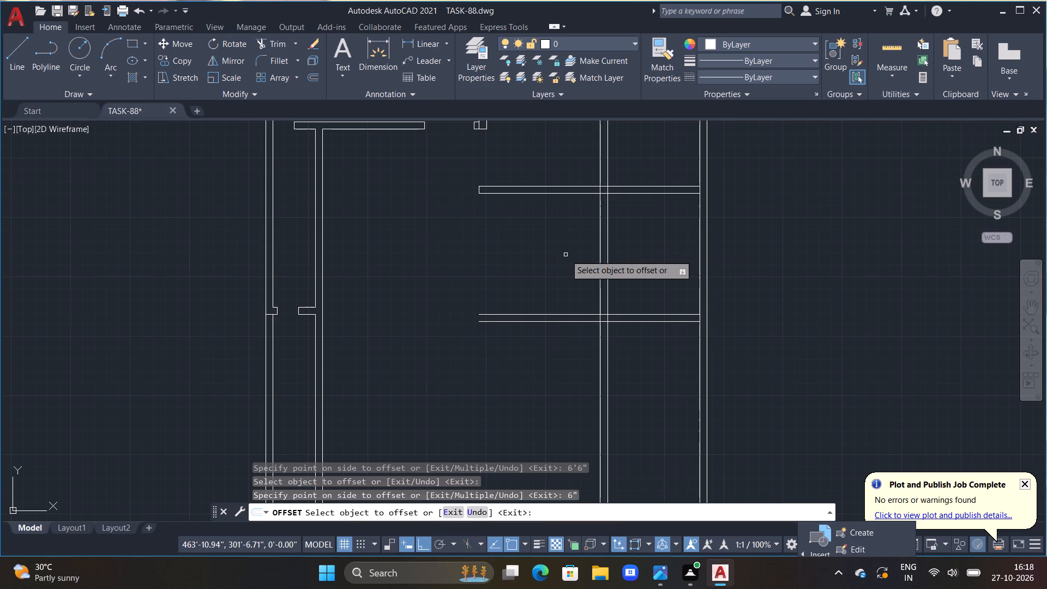
pyautogui.press('Escape')
pyautogui.press('Escape')
pyautogui.press('Escape')
pyautogui.press('Escape')
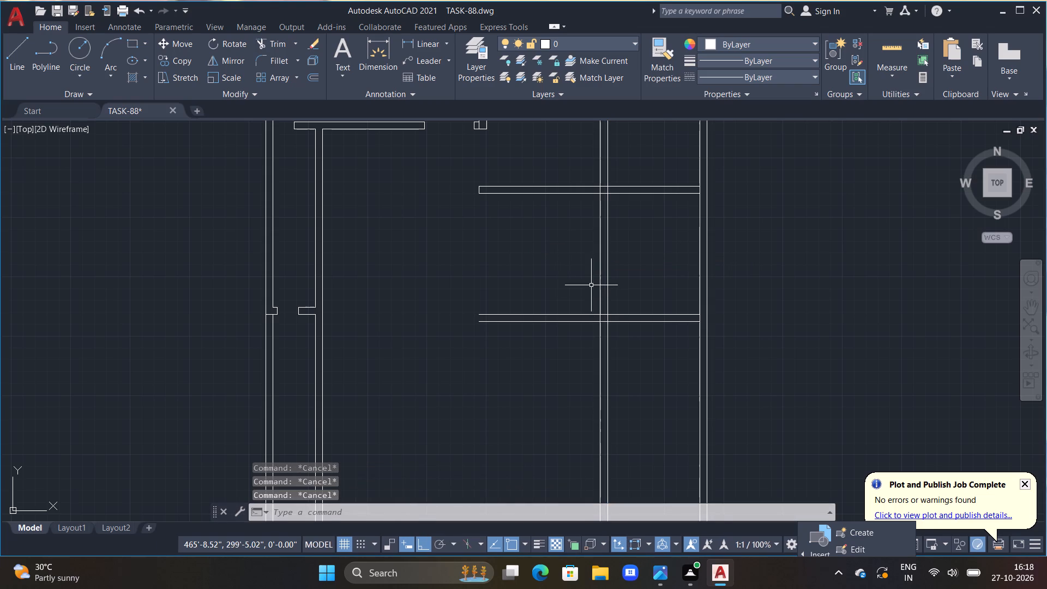
# Trim the new vertical partition lines above the upper right-hand horizontal partition, including the pieces inside the top room's wall.
pyautogui.moveTo(589, 286); pyautogui.dragTo(550, 368, button='middle')
pyautogui.scroll(-1, 528, 299)
pyautogui.scroll(-1, 550, 251)
pyautogui.moveTo(557, 225); pyautogui.dragTo(546, 260, button='middle')
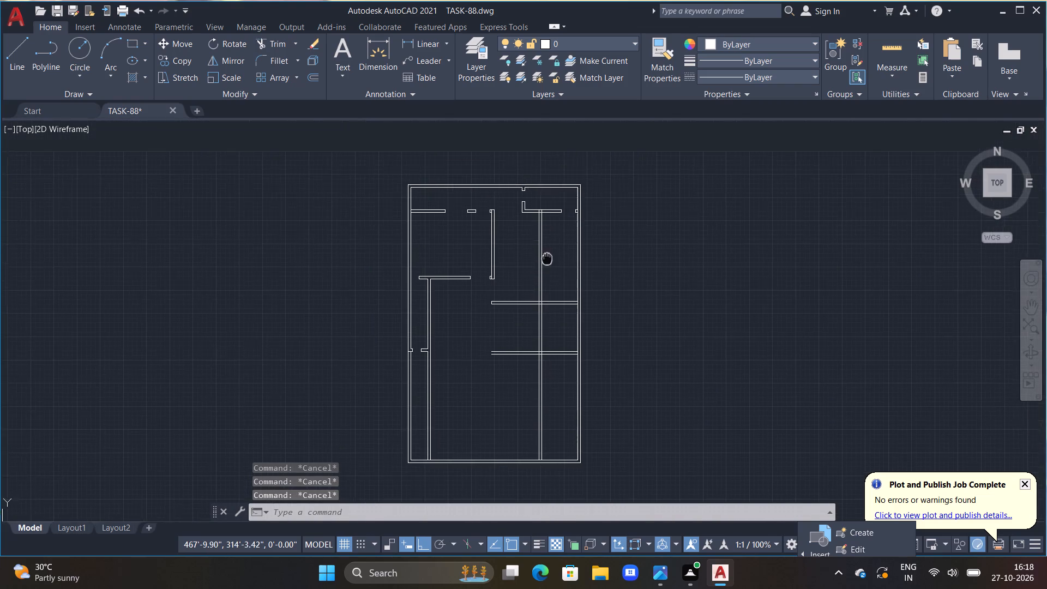
pyautogui.moveTo(546, 260); pyautogui.dragTo(545, 254, button='middle')
pyautogui.scroll(1, 545, 238)
pyautogui.press('t')
pyautogui.press('r')
pyautogui.press('space')
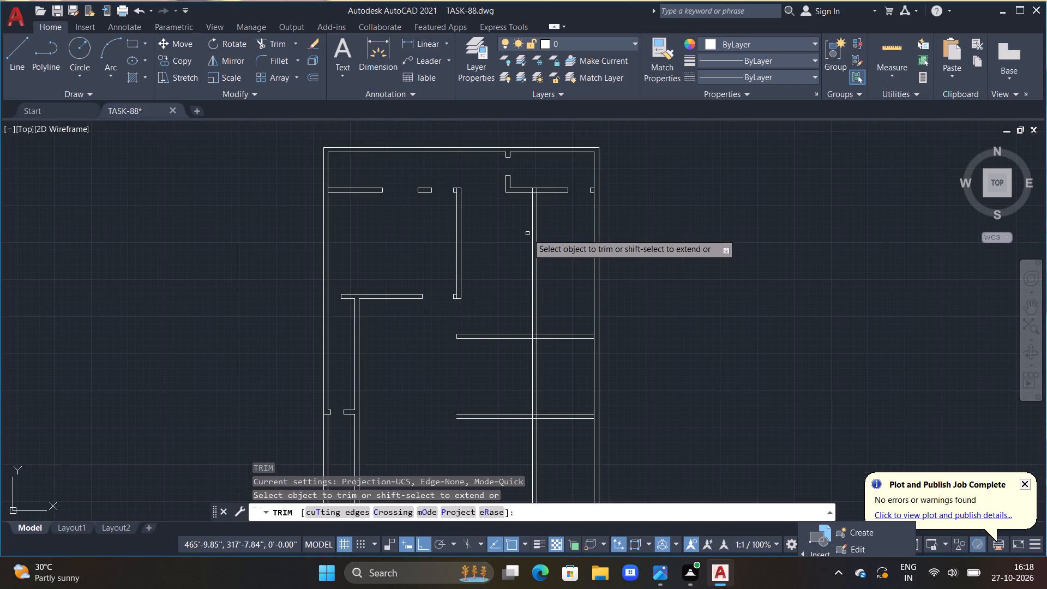
pyautogui.moveTo(539, 225); pyautogui.dragTo(516, 239)
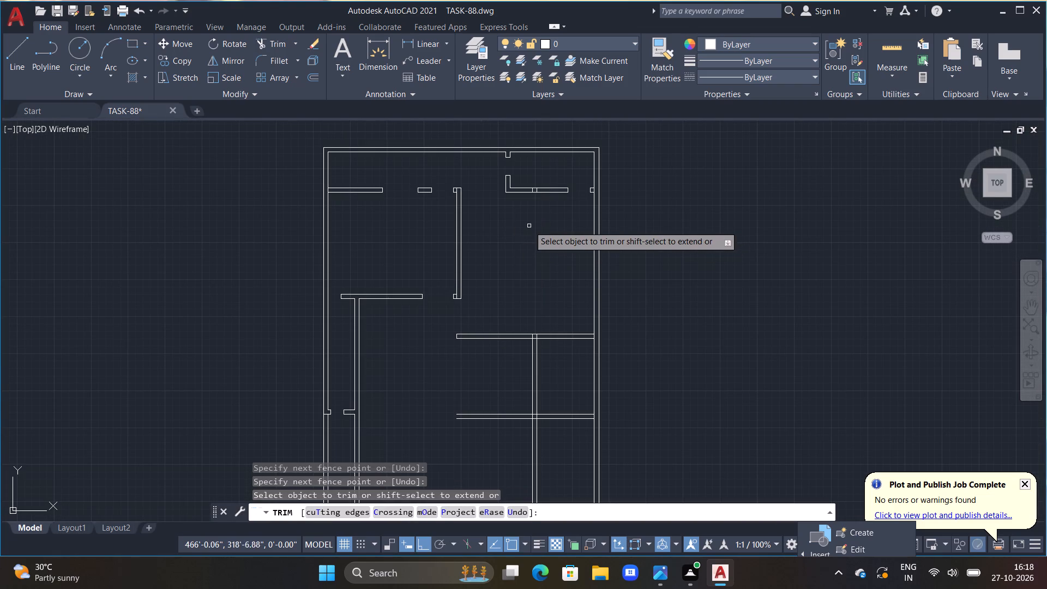
pyautogui.scroll(2, 527, 201)
pyautogui.click(539, 177)
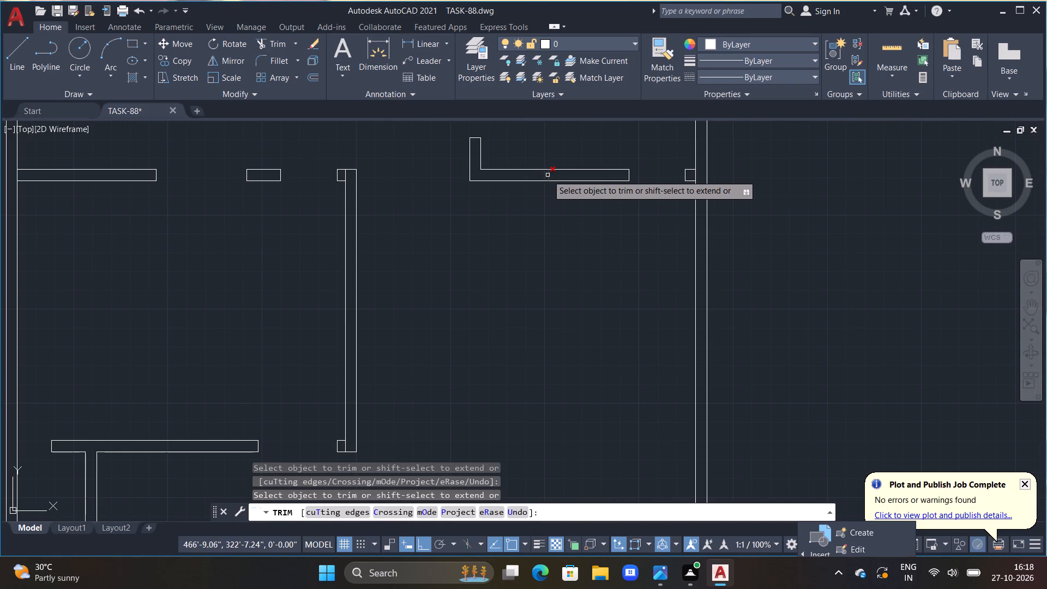
pyautogui.click(547, 175)
# Trim the lines crossing the upper partition's junctions with the vertical partition and right outer wall, and open the lower partition's outer-wall junction.
pyautogui.scroll(-2, 546, 230)
pyautogui.moveTo(546, 275); pyautogui.dragTo(502, 213, button='middle')
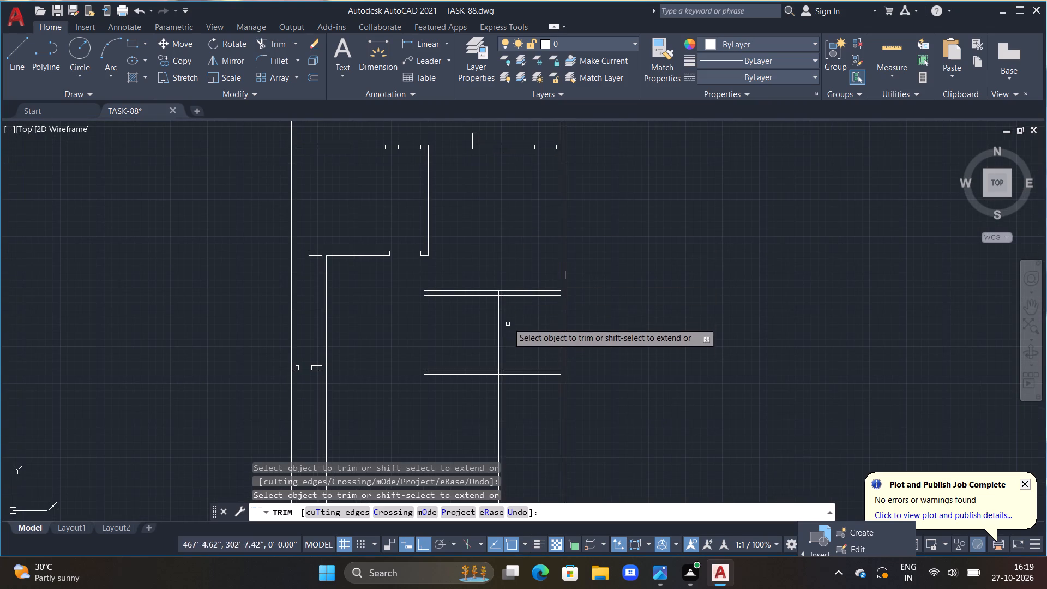
pyautogui.scroll(1, 497, 292)
pyautogui.click(496, 293)
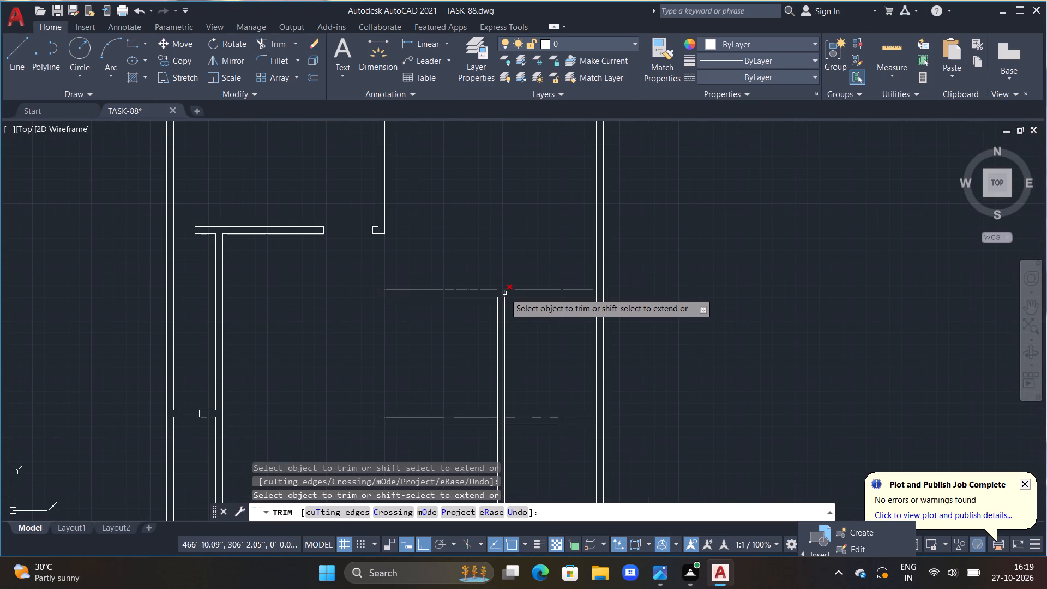
pyautogui.click(504, 293)
pyautogui.click(500, 297)
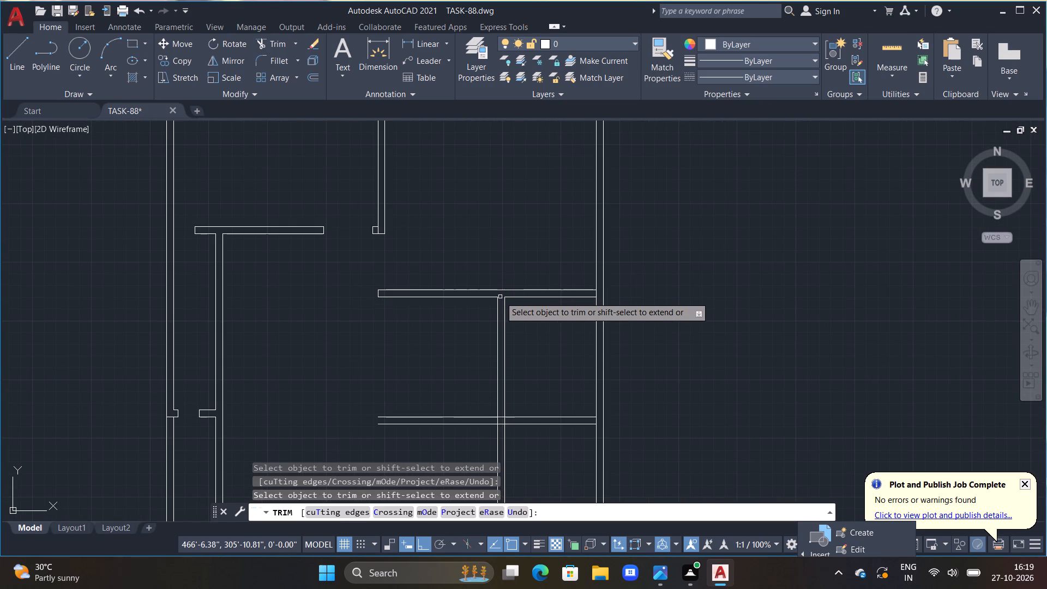
pyautogui.click(595, 294)
pyautogui.scroll(2, 598, 424)
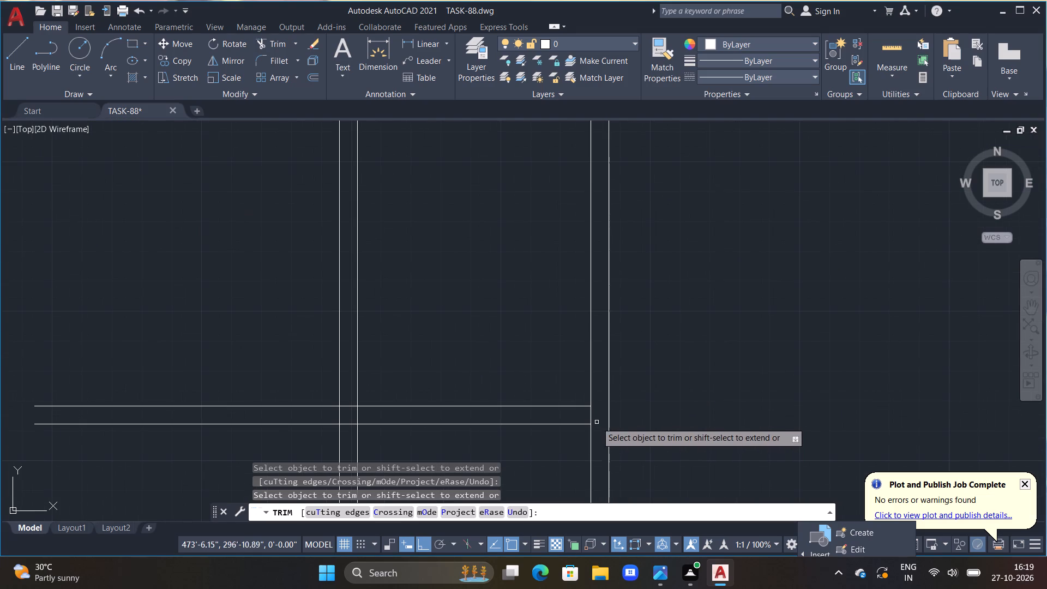
pyautogui.click(591, 413)
pyautogui.scroll(-2, 499, 348)
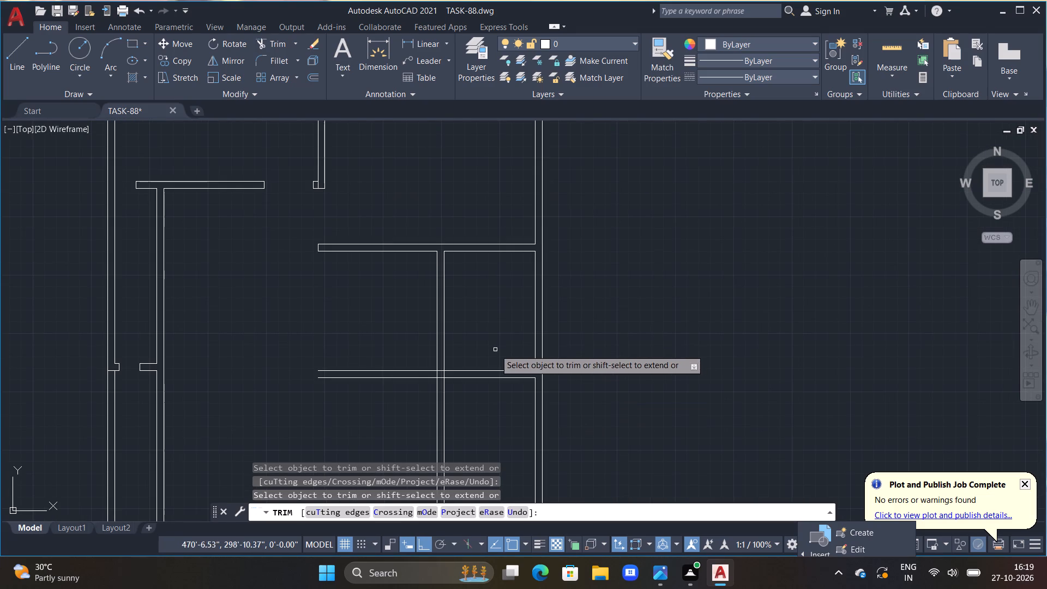
pyautogui.scroll(-1, 464, 322)
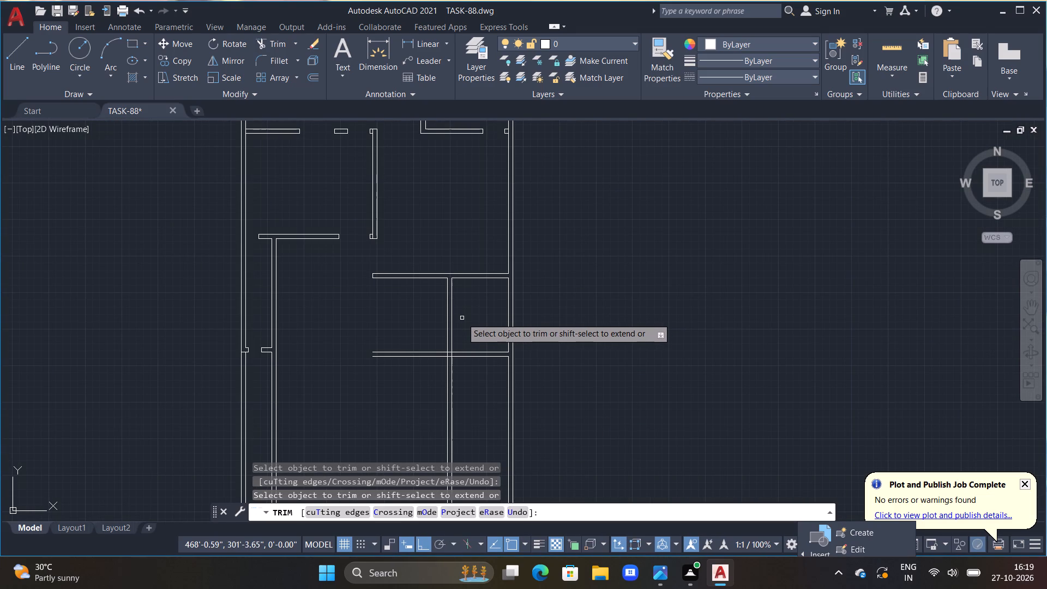
pyautogui.moveTo(479, 320); pyautogui.dragTo(492, 309, button='middle')
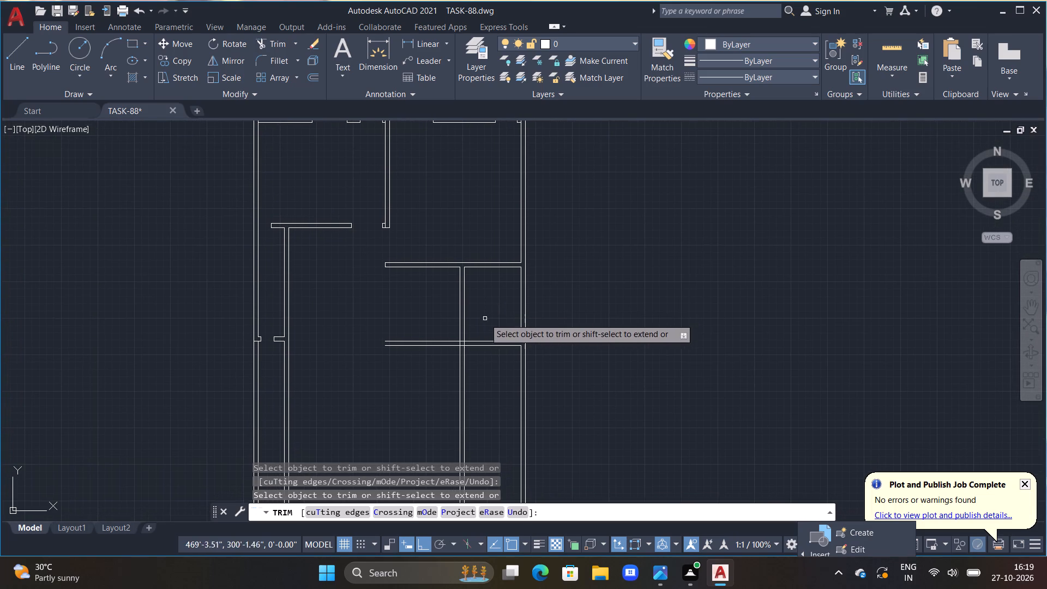
pyautogui.press('Escape')
pyautogui.press('Escape')
pyautogui.press('Escape')
pyautogui.press('Escape')
# Draw a short vertical line across the lower horizontal partition, partway between its left end and the vertical partition.
pyautogui.moveTo(389, 366); pyautogui.dragTo(418, 371, button='middle')
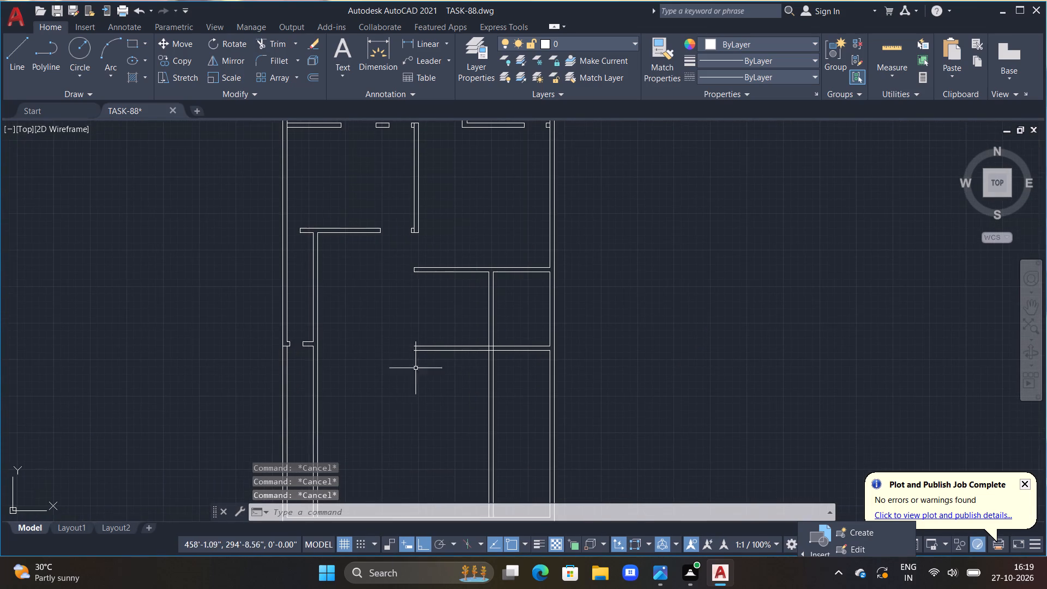
pyautogui.scroll(1, 414, 362)
pyautogui.moveTo(424, 376); pyautogui.dragTo(347, 375, button='middle')
pyautogui.scroll(2, 376, 355)
pyautogui.scroll(-2, 389, 310)
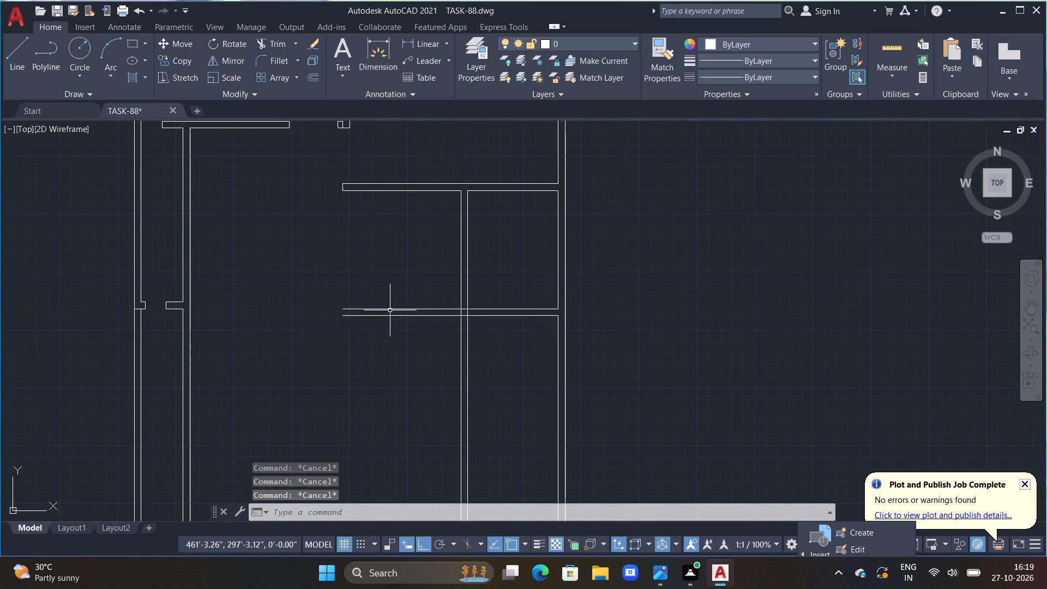
pyautogui.moveTo(402, 278); pyautogui.dragTo(448, 302, button='middle')
pyautogui.write('L')
pyautogui.press('space')
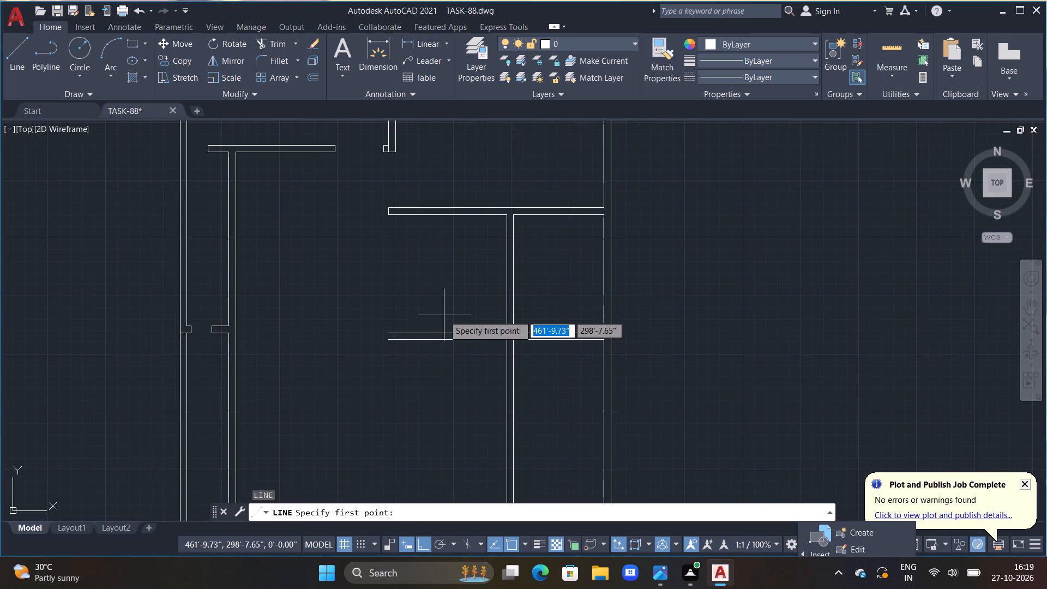
pyautogui.click(445, 314)
pyautogui.click(446, 362)
pyautogui.press('Escape')
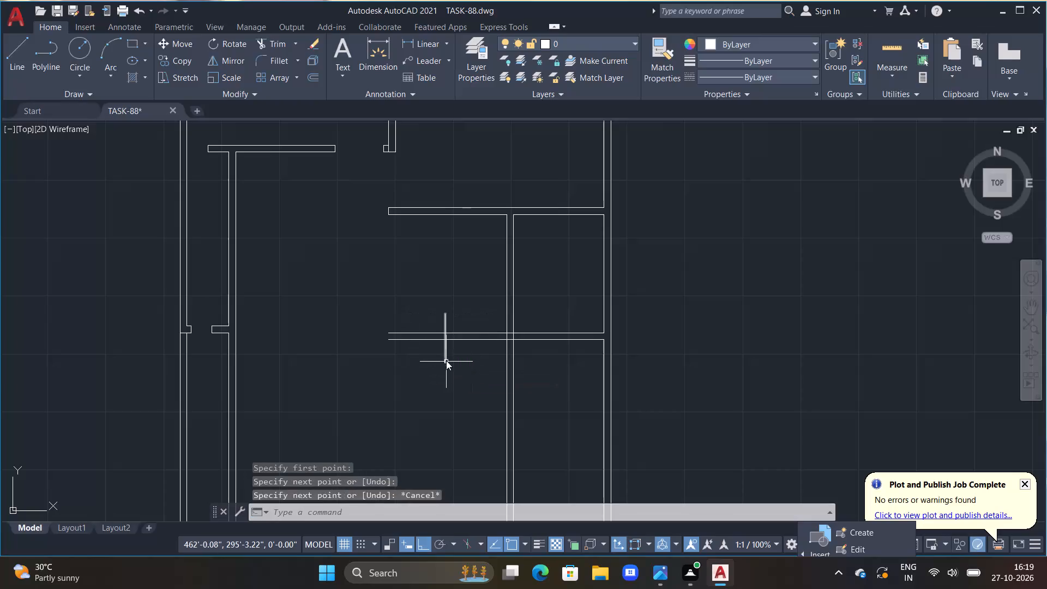
# Trim the lower horizontal partition back to the short vertical line and remove that line's overhangs.
pyautogui.press('t')
pyautogui.write('R')
pyautogui.press('space')
pyautogui.moveTo(450, 349); pyautogui.dragTo(419, 319)
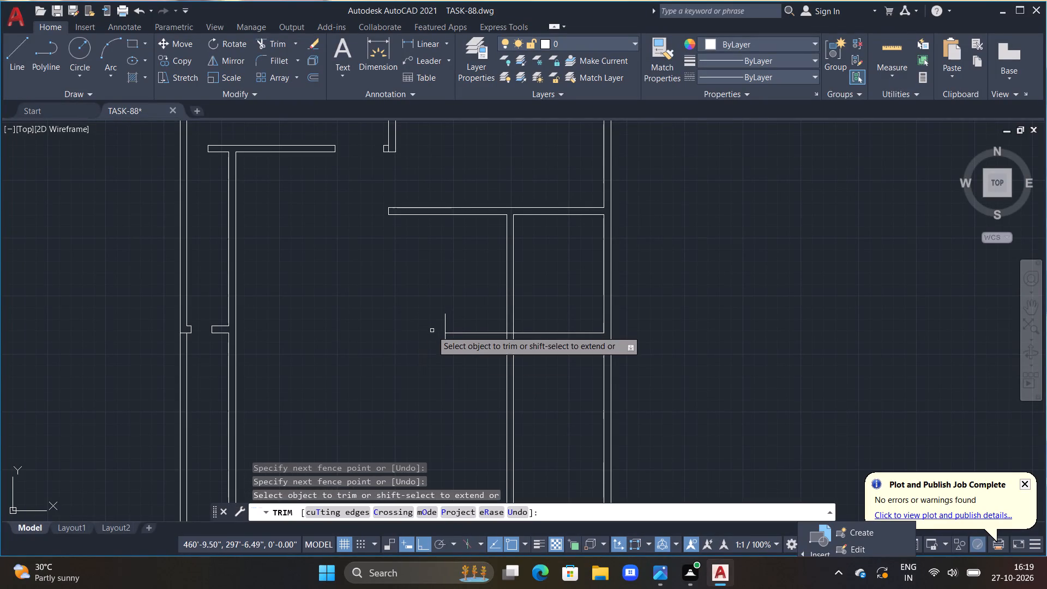
pyautogui.click(443, 327)
# Trim the vertical partition below the lower horizontal partition and clear the horizontal line crossing their junction.
pyautogui.scroll(-1, 527, 360)
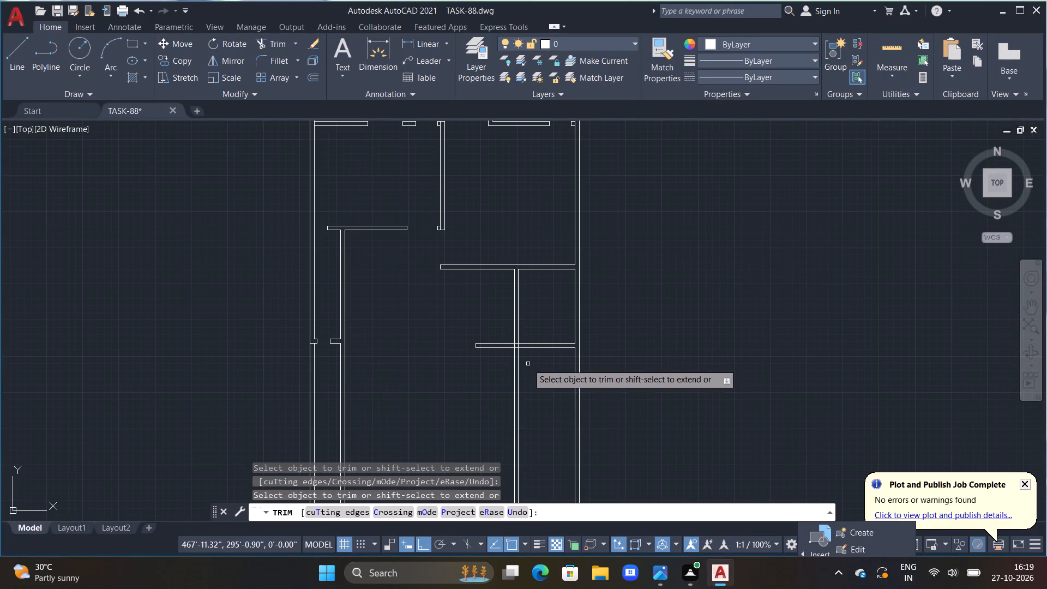
pyautogui.moveTo(527, 365); pyautogui.dragTo(468, 385)
pyautogui.scroll(1, 513, 363)
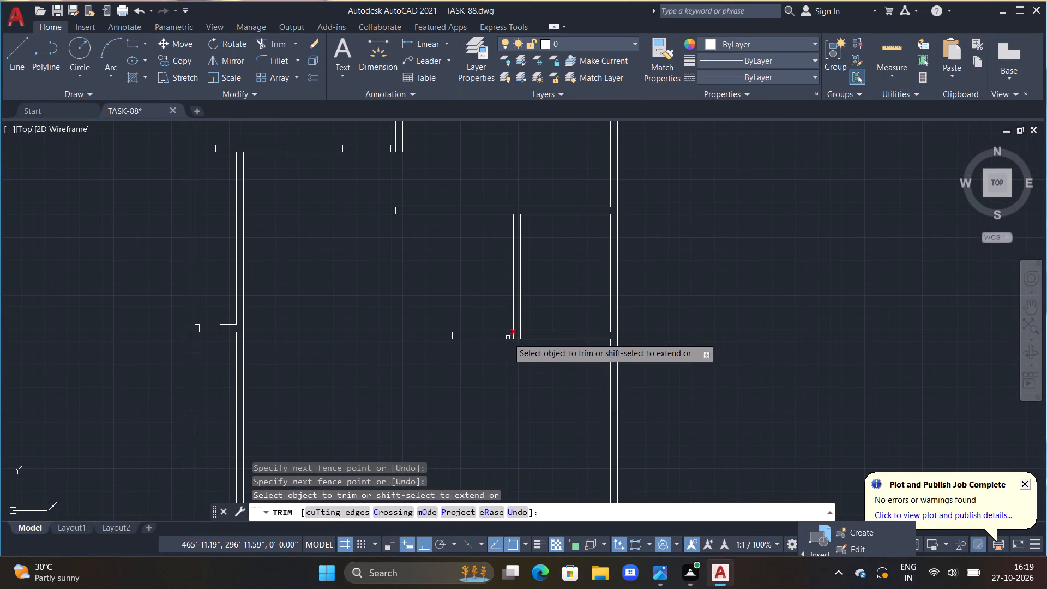
pyautogui.scroll(1, 508, 338)
pyautogui.click(522, 328)
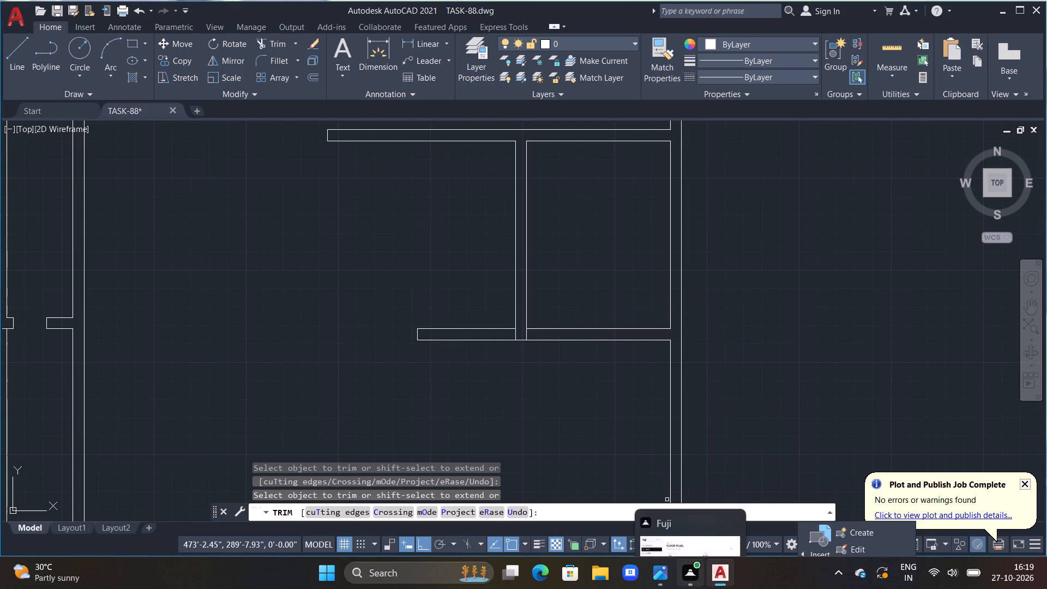
pyautogui.press('Escape')
pyautogui.press('Escape')
pyautogui.press('Escape')
pyautogui.press('Escape')
pyautogui.press('Escape')
pyautogui.press('Escape')
pyautogui.press('Escape')
pyautogui.press('Escape')
pyautogui.press('Escape')
pyautogui.press('Escape')
pyautogui.press('Escape')
pyautogui.press('Escape')
pyautogui.press('Escape')
pyautogui.press('Escape')
pyautogui.press('Escape')
pyautogui.press('Escape')
pyautogui.press('Escape')
pyautogui.press('Escape')
pyautogui.press('Escape')
pyautogui.press('Escape')
pyautogui.press('Escape')
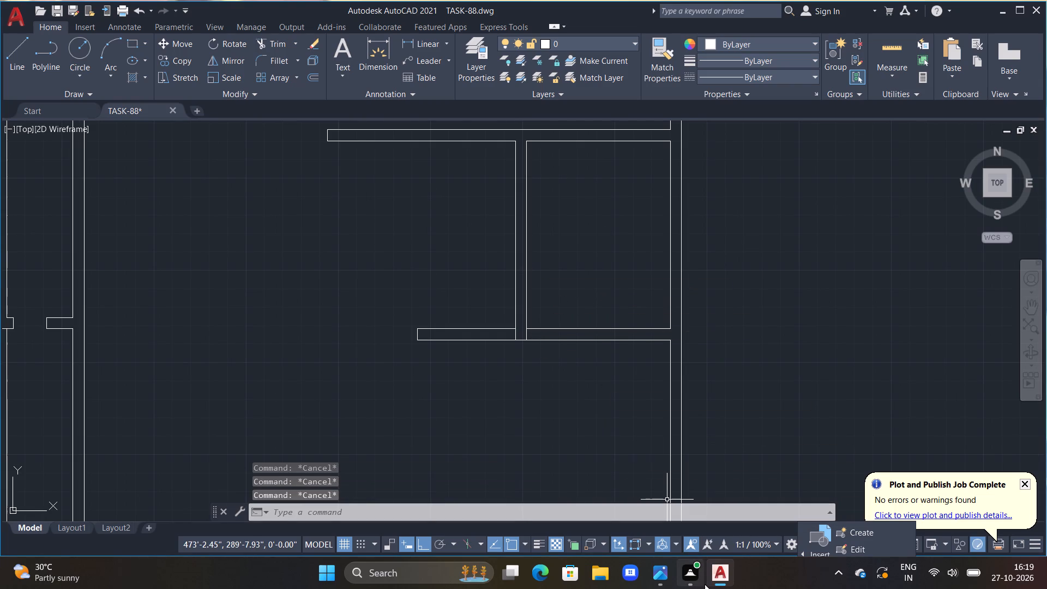
pyautogui.press('Escape')
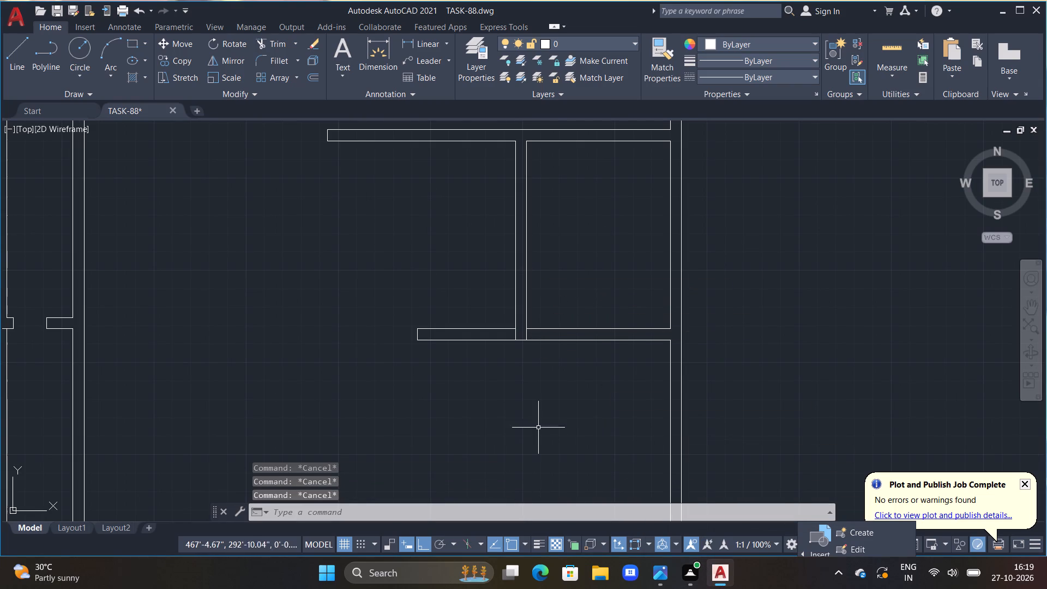
# Draw a short horizontal line across the vertical partition just below the upper horizontal partition to mark one side of an opening.
pyautogui.scroll(-1, 536, 393)
pyautogui.moveTo(534, 394); pyautogui.dragTo(507, 424, button='middle')
pyautogui.press('Escape')
pyautogui.press('Escape')
pyautogui.press('Escape')
pyautogui.press('Escape')
pyautogui.press('Escape')
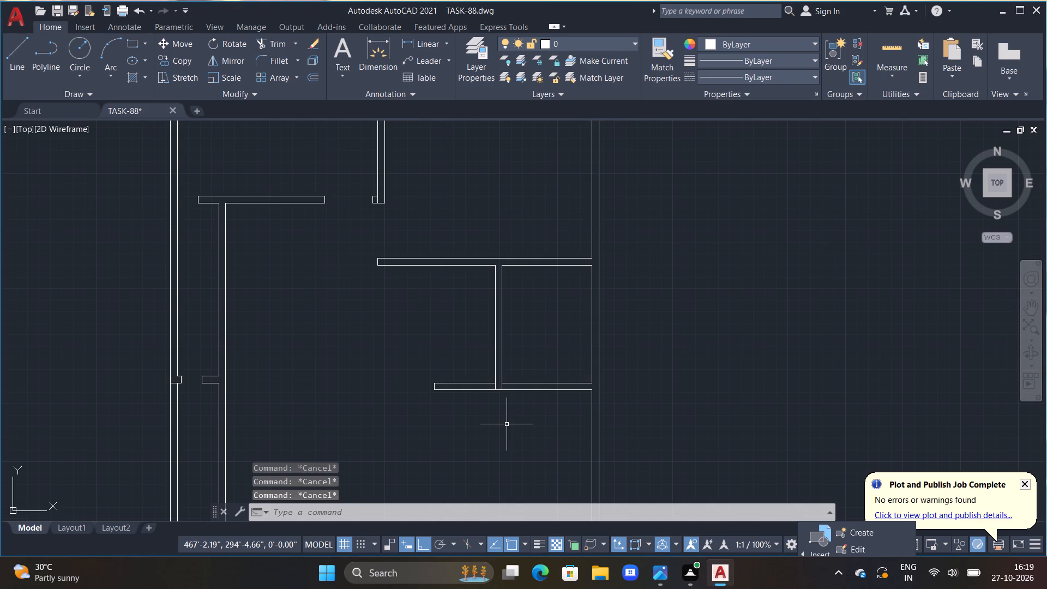
pyautogui.write('L')
pyautogui.press('space')
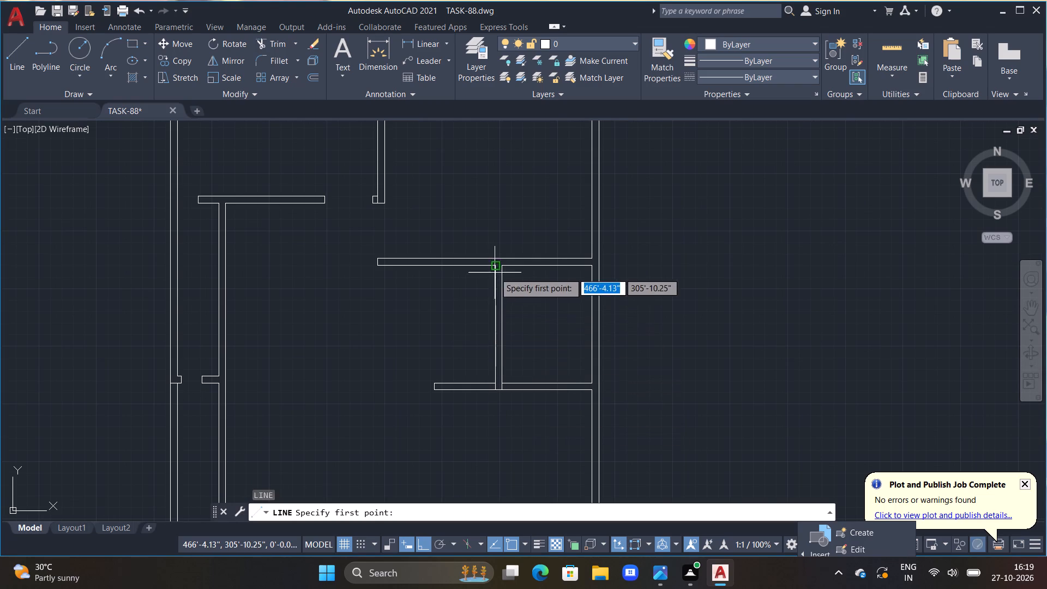
pyautogui.scroll(2, 488, 275)
pyautogui.moveTo(484, 273); pyautogui.dragTo(494, 272)
pyautogui.click(544, 268)
pyautogui.press('Escape')
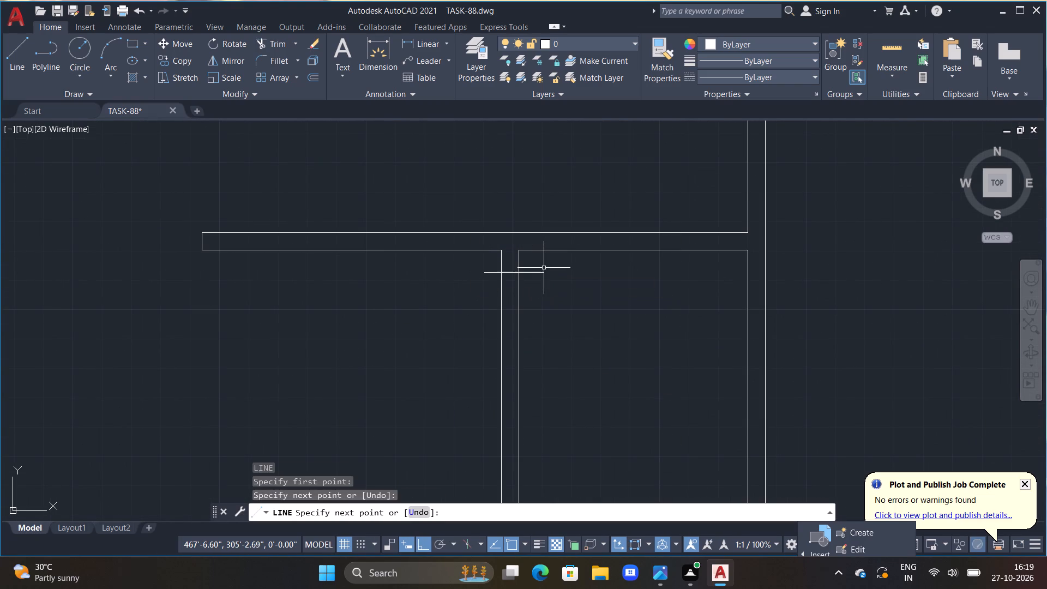
# Offset the short horizontal line across the vertical partition 2'6" downward to mark the opening's other side.
pyautogui.write('OFF 2\'6"')
pyautogui.press('Return')
pyautogui.click(538, 274)
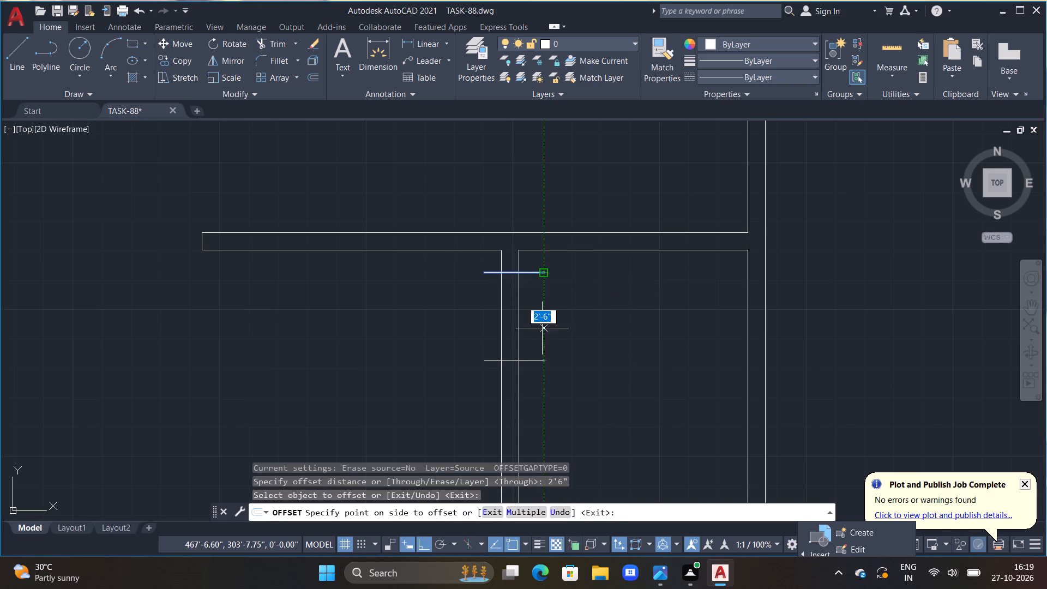
pyautogui.click(549, 360)
pyautogui.scroll(-1, 558, 357)
pyautogui.moveTo(565, 363); pyautogui.dragTo(562, 320, button='middle')
pyautogui.press('Escape')
pyautogui.press('Escape')
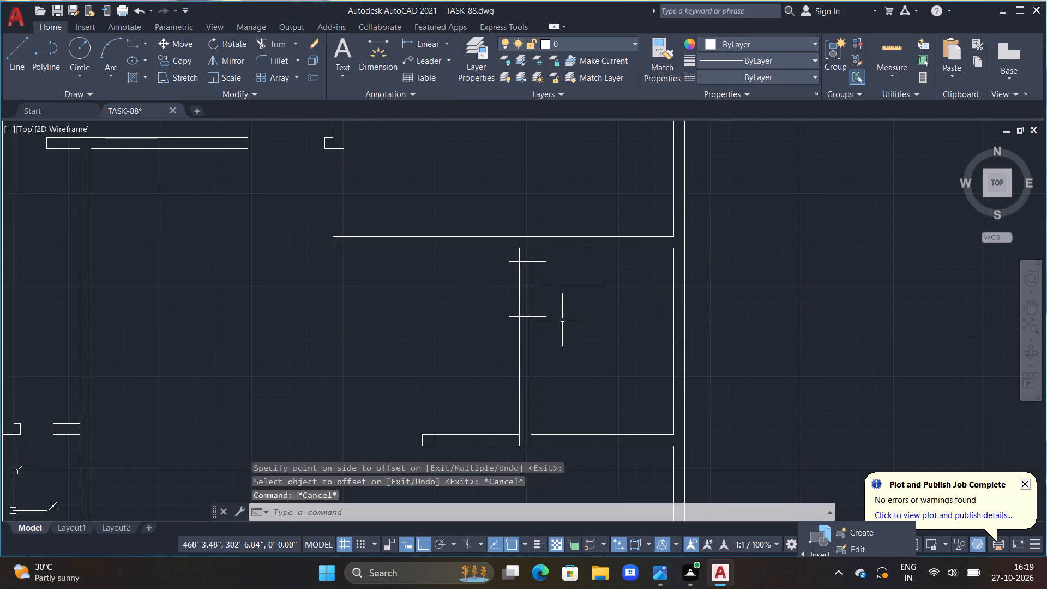
# Trim the vertical partition between the two short lines to cut the opening, and remove both lines' overhangs.
pyautogui.write('TR')
pyautogui.press('space')
pyautogui.moveTo(539, 259); pyautogui.dragTo(538, 266)
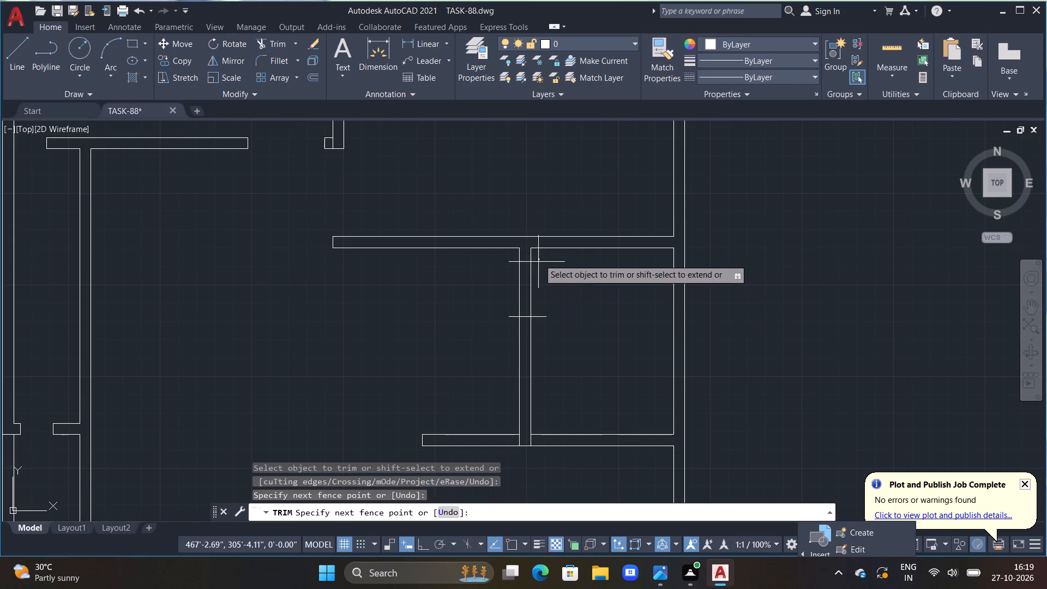
pyautogui.moveTo(538, 266); pyautogui.dragTo(502, 287)
pyautogui.moveTo(510, 260); pyautogui.dragTo(508, 267)
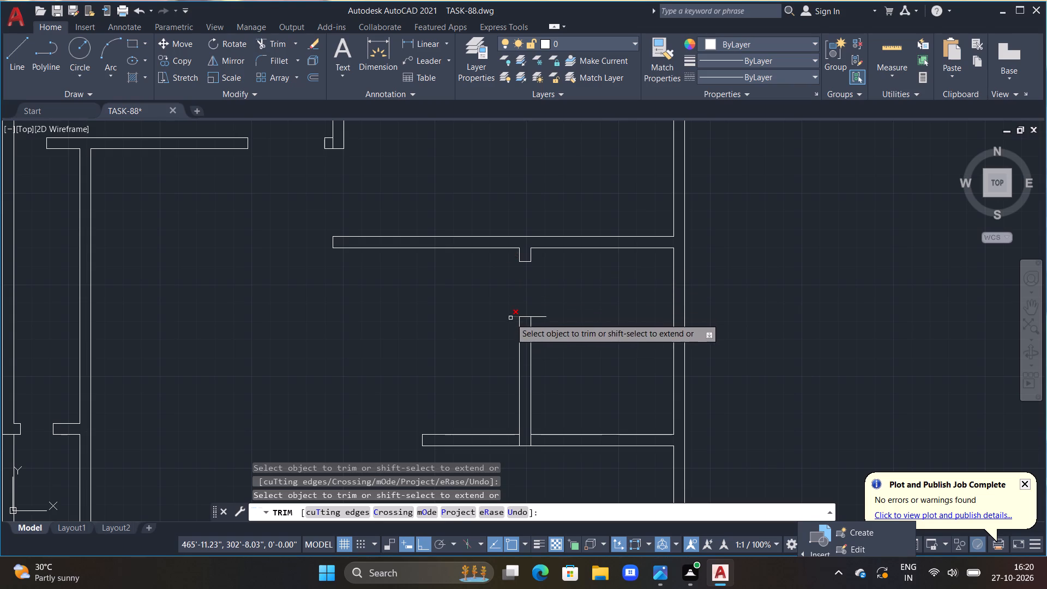
pyautogui.click(502, 312)
pyautogui.moveTo(516, 316); pyautogui.dragTo(513, 311)
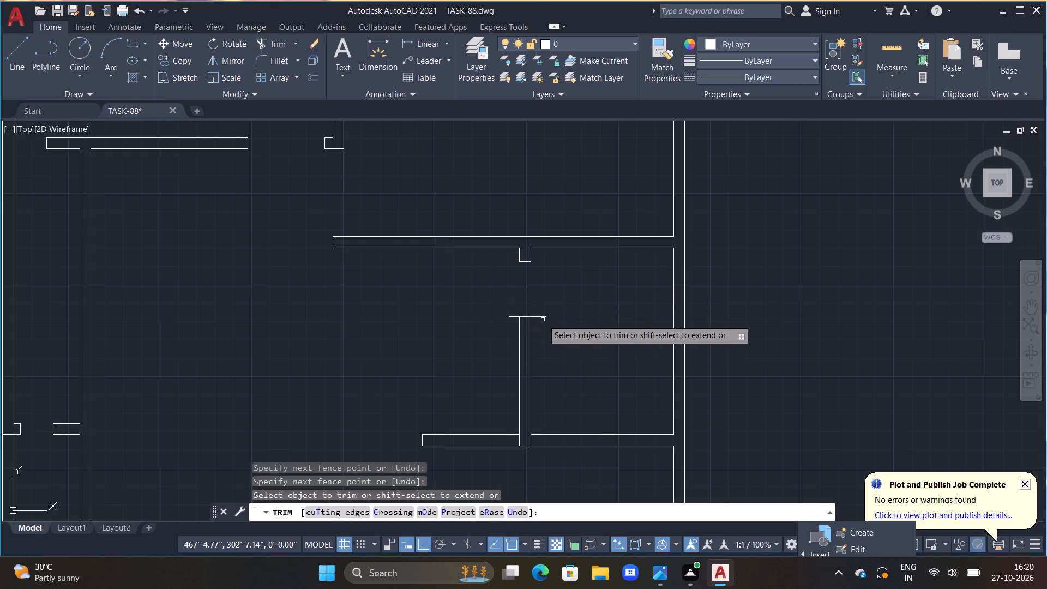
pyautogui.click(539, 310)
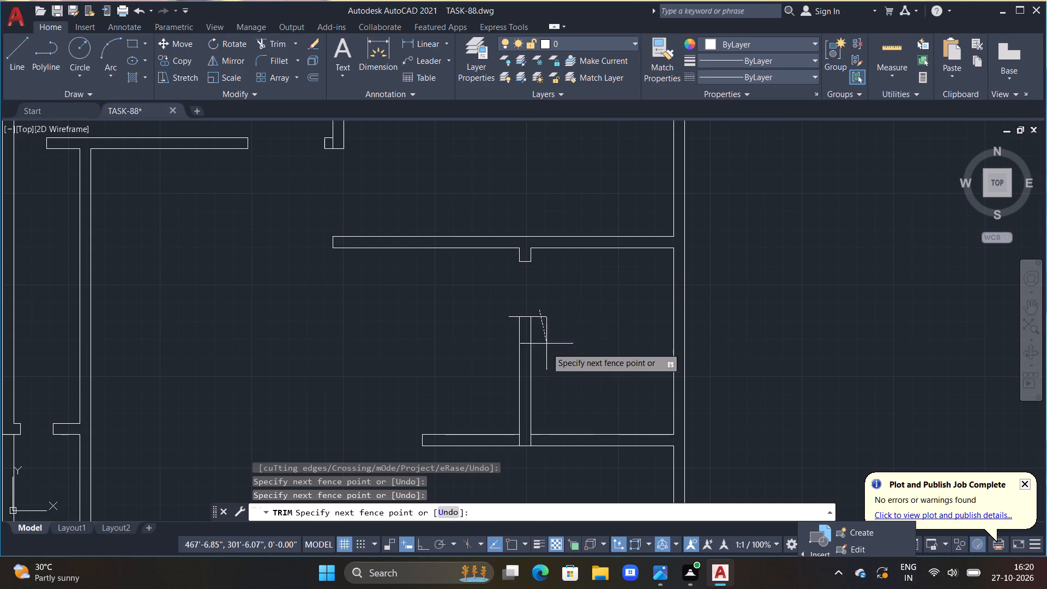
pyautogui.click(538, 338)
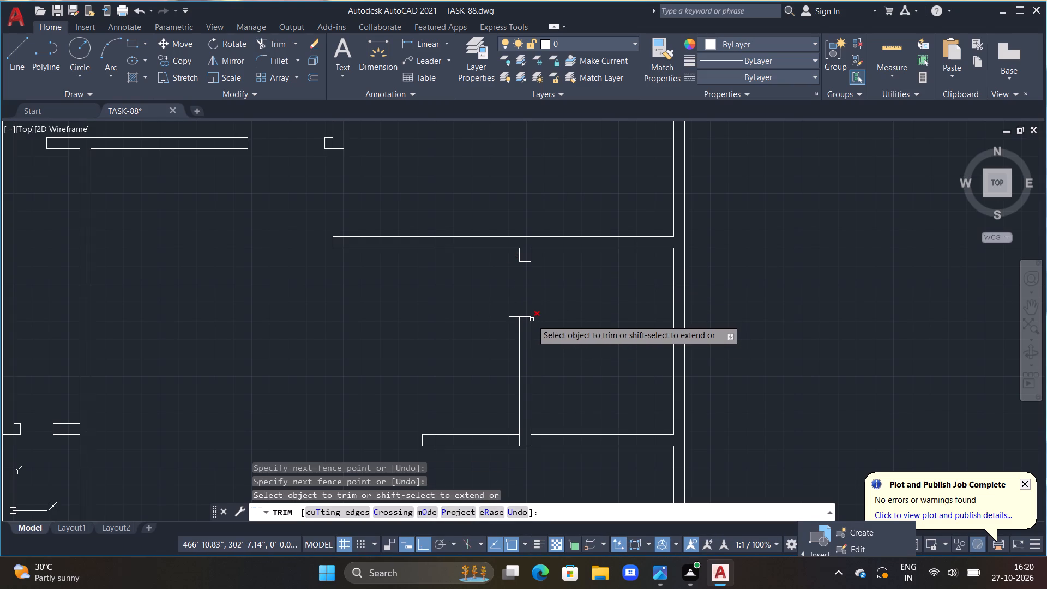
pyautogui.click(513, 317)
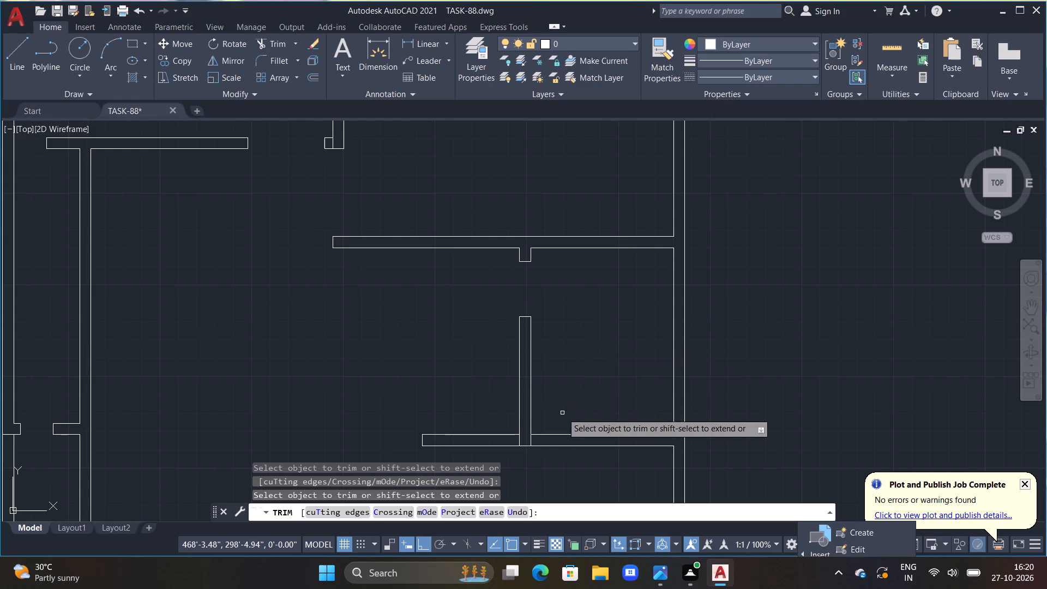
pyautogui.moveTo(569, 348); pyautogui.dragTo(526, 309, button='middle')
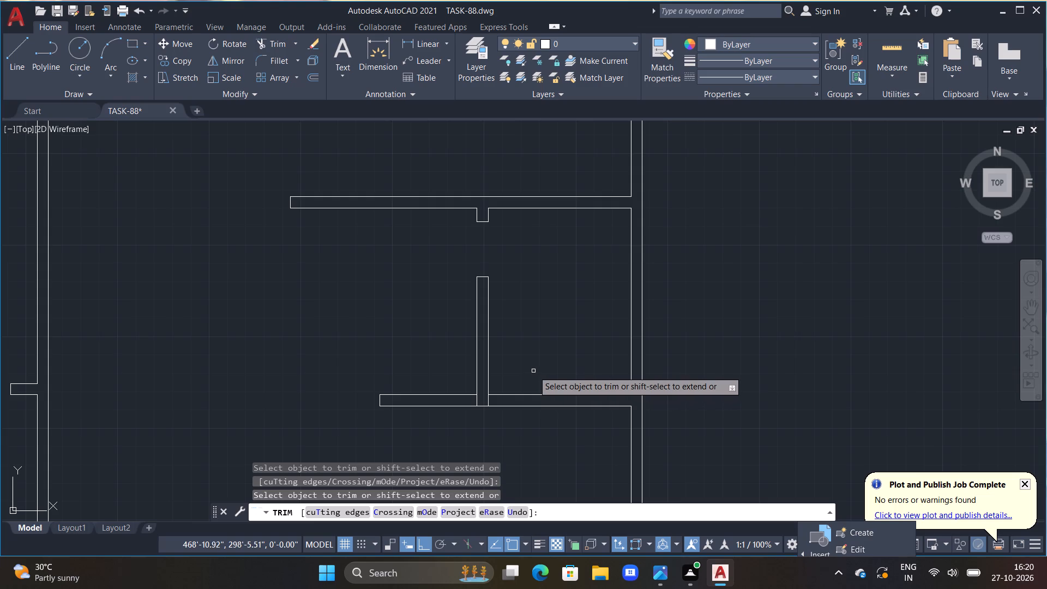
pyautogui.moveTo(512, 360); pyautogui.dragTo(437, 316, button='middle')
pyautogui.moveTo(454, 221); pyautogui.dragTo(474, 247, button='middle')
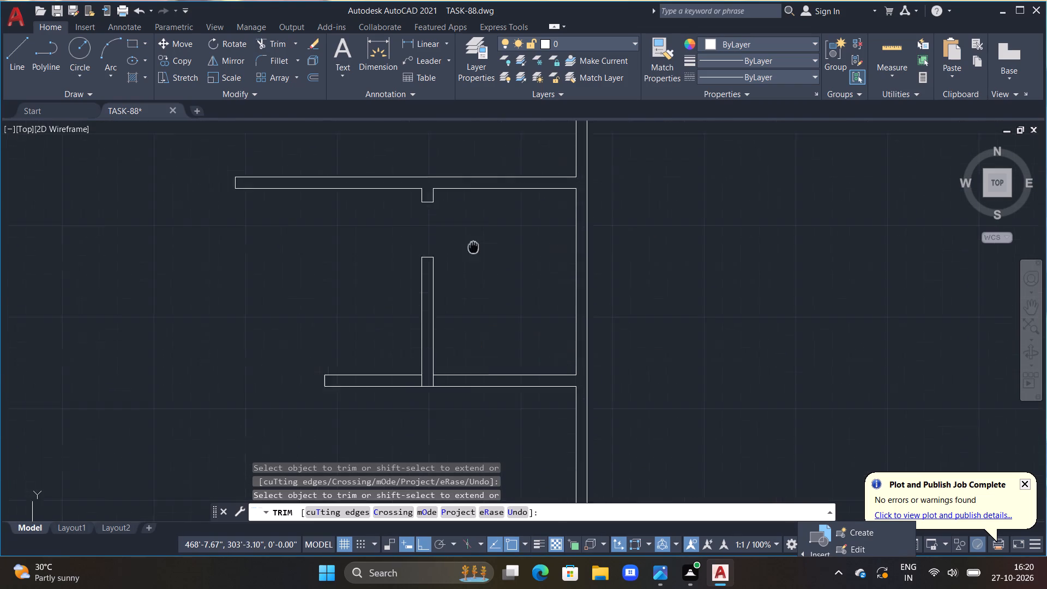
pyautogui.moveTo(474, 247); pyautogui.dragTo(500, 276, button='middle')
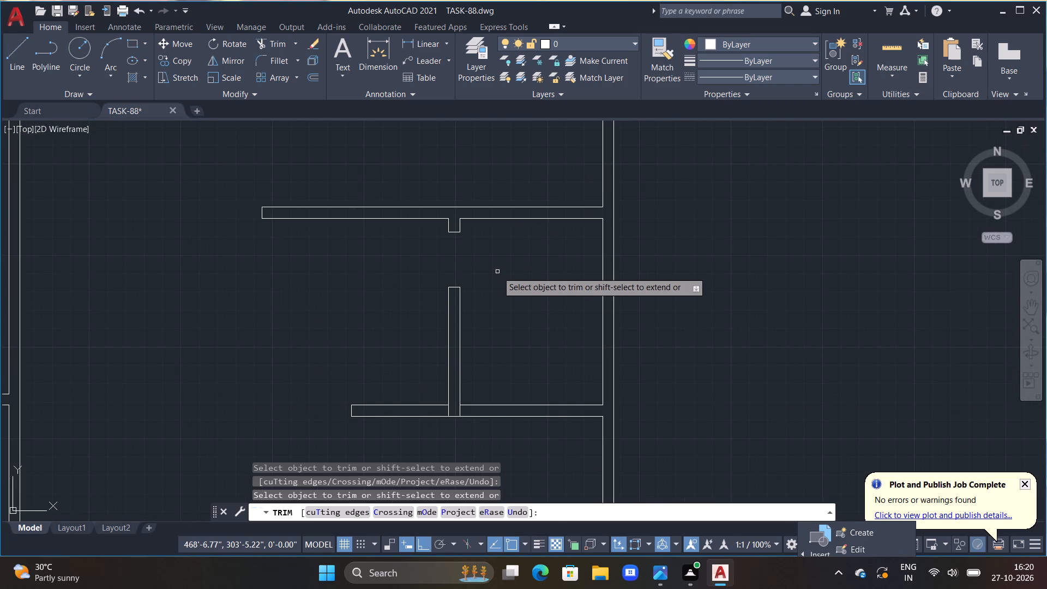
pyautogui.press('Escape')
# Examine the whole floor plan and the gap between the left vertical partition and the lower horizontal partition.
pyautogui.scroll(-2, 441, 285)
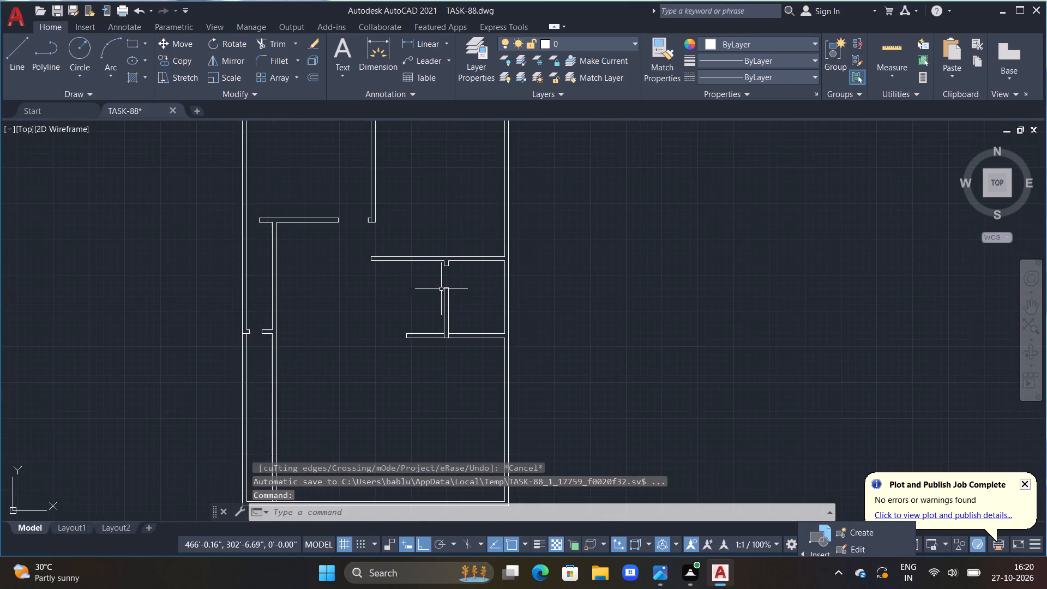
pyautogui.moveTo(435, 300); pyautogui.dragTo(492, 250, button='middle')
pyautogui.scroll(1, 462, 284)
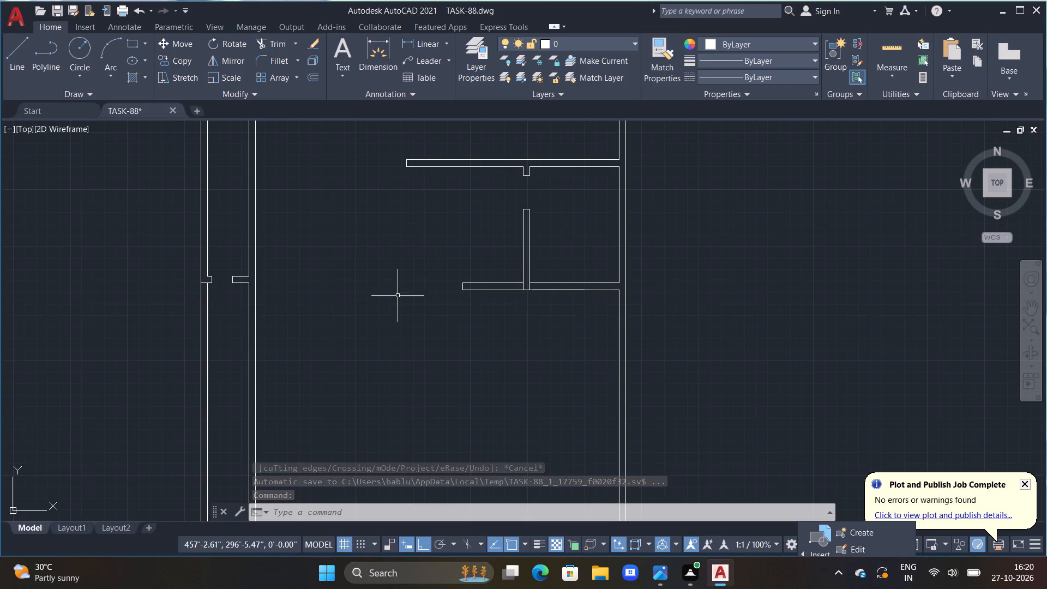
pyautogui.moveTo(429, 327); pyautogui.dragTo(490, 278, button='middle')
pyautogui.scroll(-2, 484, 279)
pyautogui.moveTo(438, 248); pyautogui.dragTo(495, 282, button='middle')
pyautogui.press('Escape')
pyautogui.press('Escape')
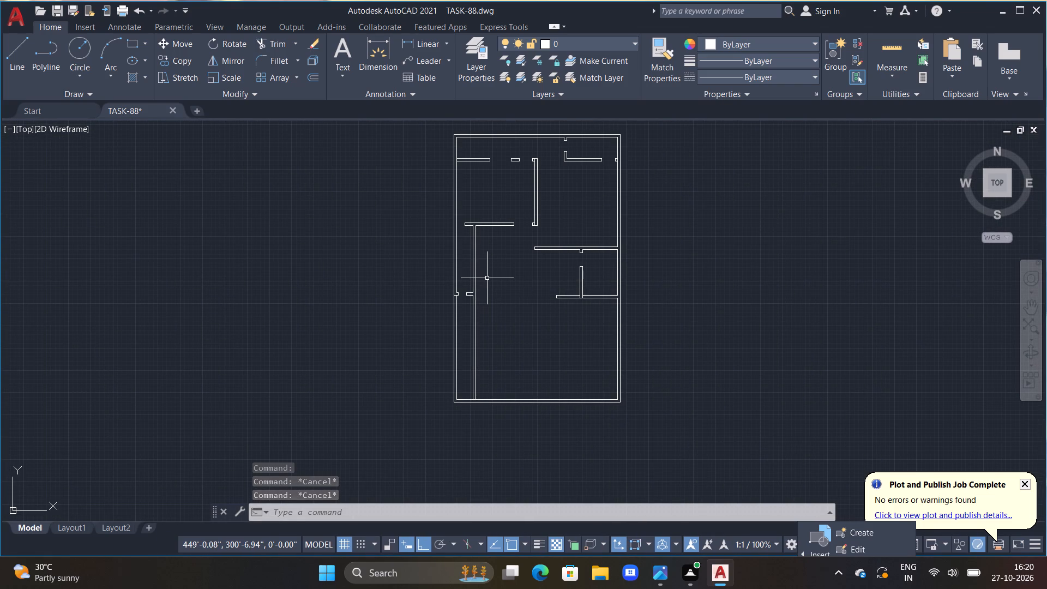
pyautogui.scroll(2, 491, 285)
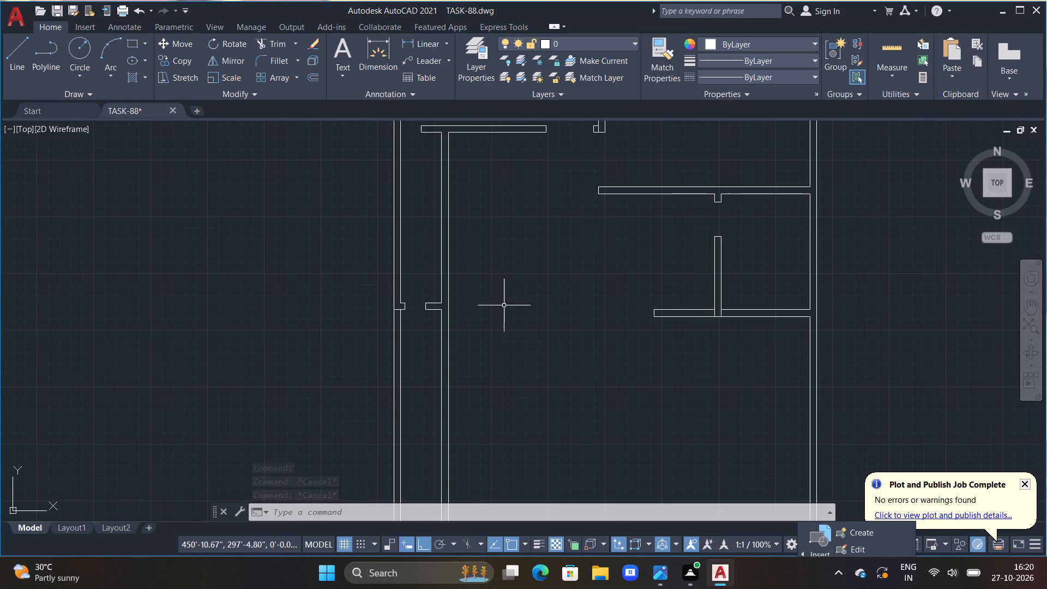
pyautogui.scroll(1, 506, 299)
pyautogui.moveTo(495, 294); pyautogui.dragTo(521, 271, button='middle')
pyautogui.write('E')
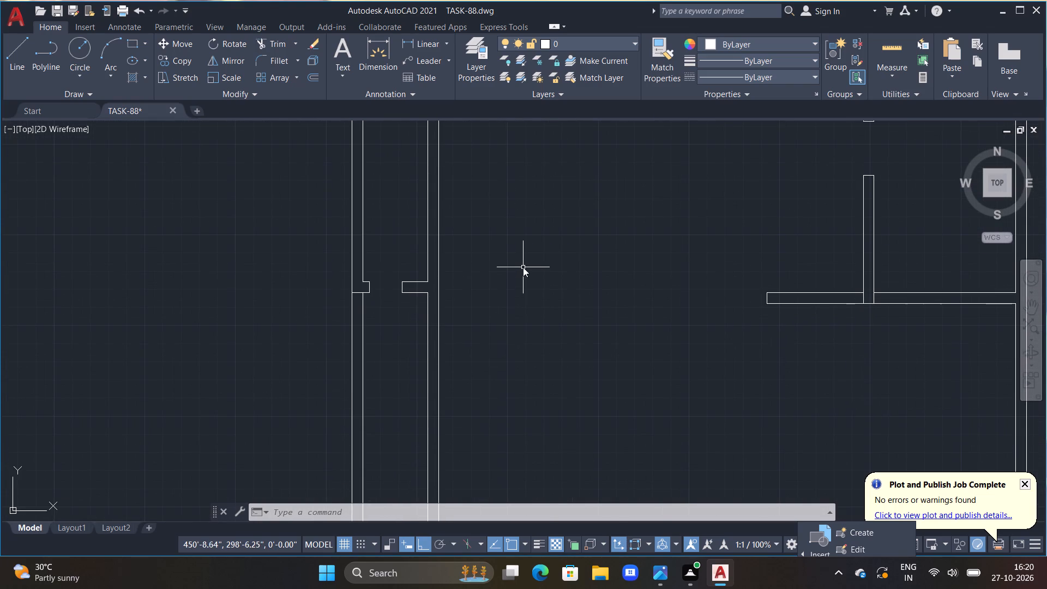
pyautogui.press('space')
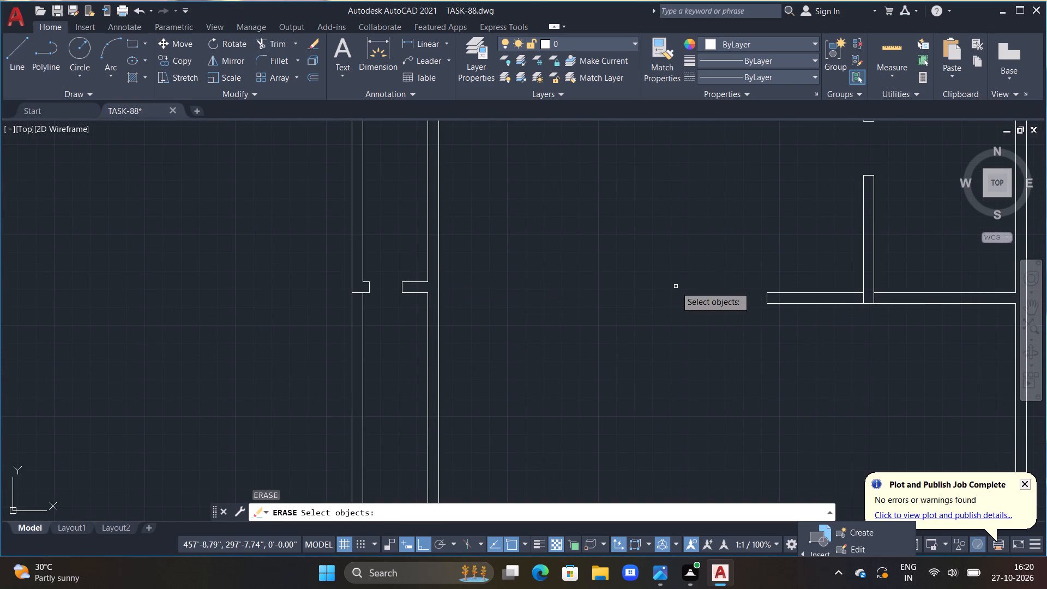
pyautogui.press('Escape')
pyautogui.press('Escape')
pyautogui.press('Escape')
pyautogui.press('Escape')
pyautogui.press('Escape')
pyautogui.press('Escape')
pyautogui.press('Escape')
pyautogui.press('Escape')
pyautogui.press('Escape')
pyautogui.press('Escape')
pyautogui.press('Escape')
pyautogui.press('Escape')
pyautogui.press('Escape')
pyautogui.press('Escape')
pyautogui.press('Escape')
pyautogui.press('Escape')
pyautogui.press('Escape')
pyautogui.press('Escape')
# Extend the upper line of the lower horizontal partition to meet the long vertical partition near the left outer wall.
pyautogui.press('e')
pyautogui.press('x')
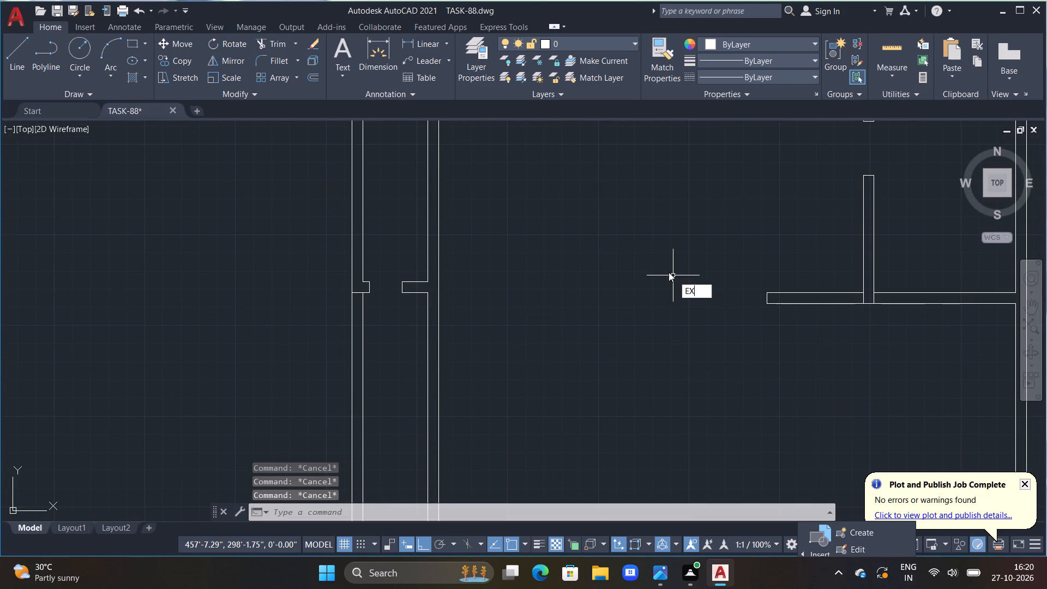
pyautogui.press('space')
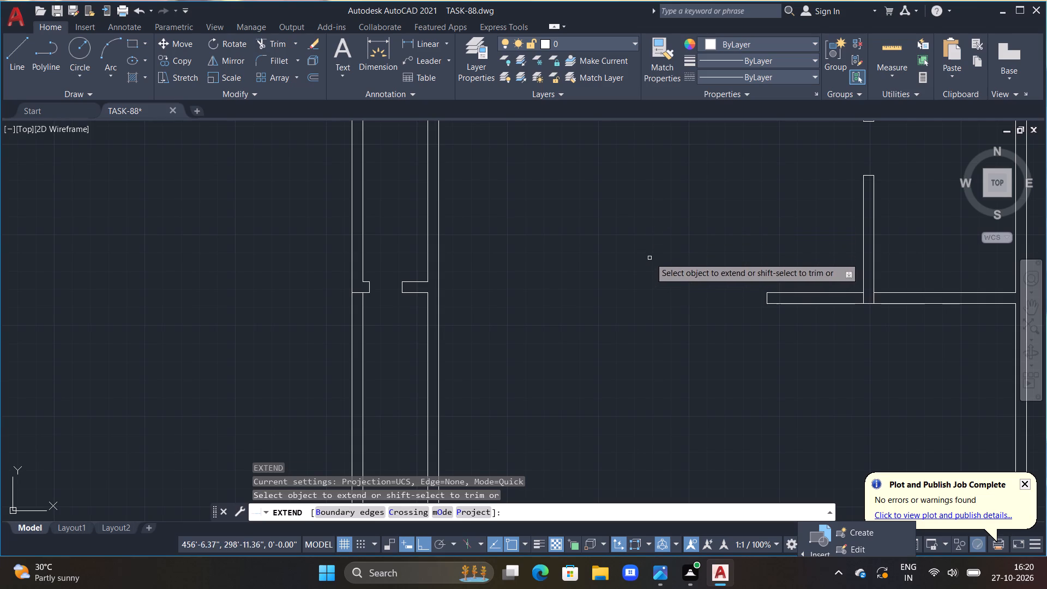
pyautogui.click(772, 294)
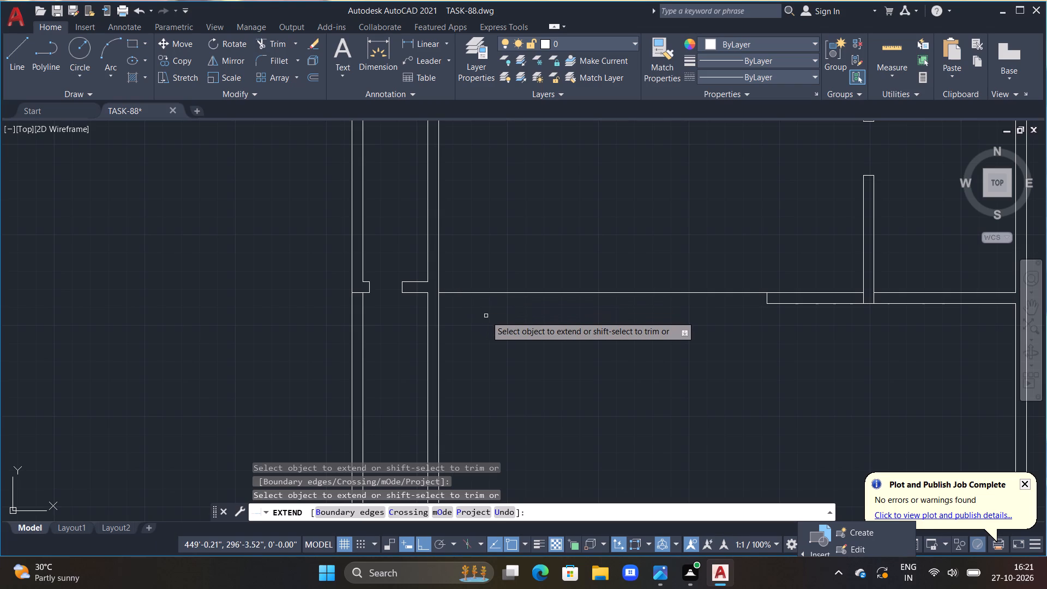
pyautogui.press('Escape')
pyautogui.press('Escape')
pyautogui.press('Escape')
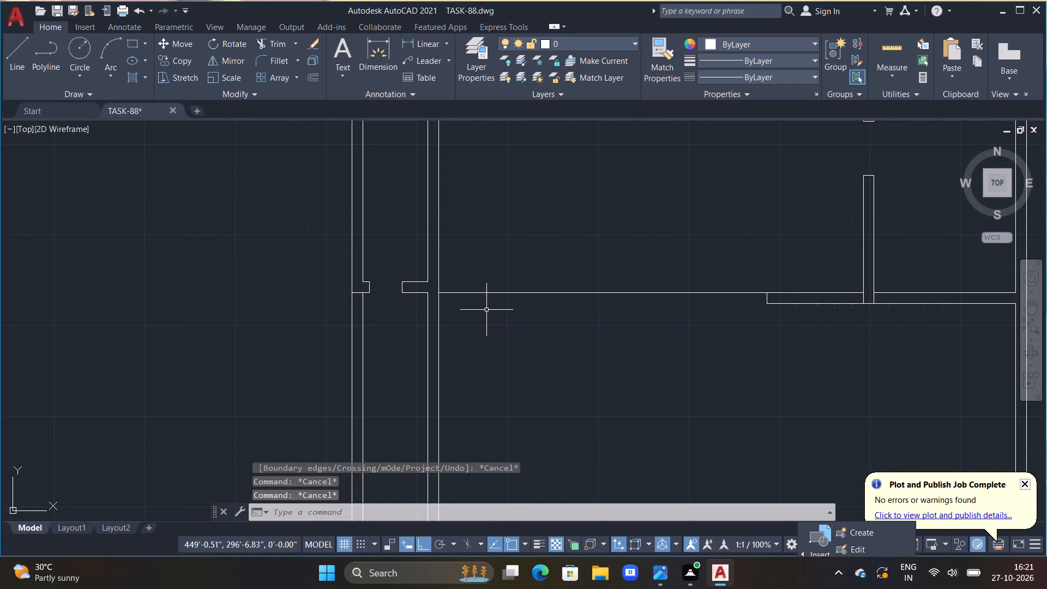
# Examine the extended line and its surroundings, including the passage opening and neighbouring partitions.
pyautogui.scroll(-1, 486, 310)
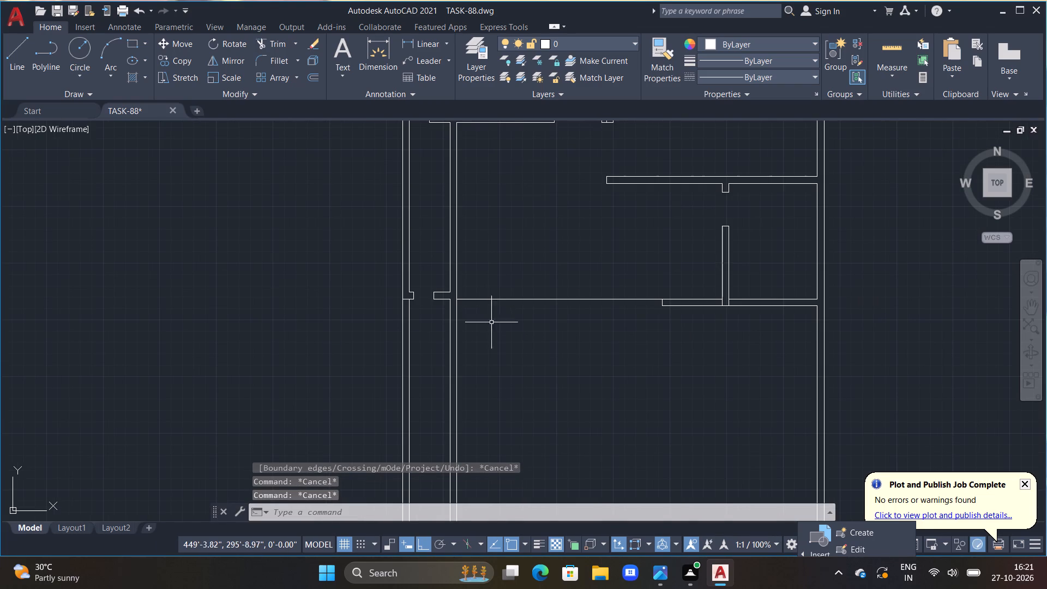
pyautogui.moveTo(499, 330); pyautogui.dragTo(501, 428, button='middle')
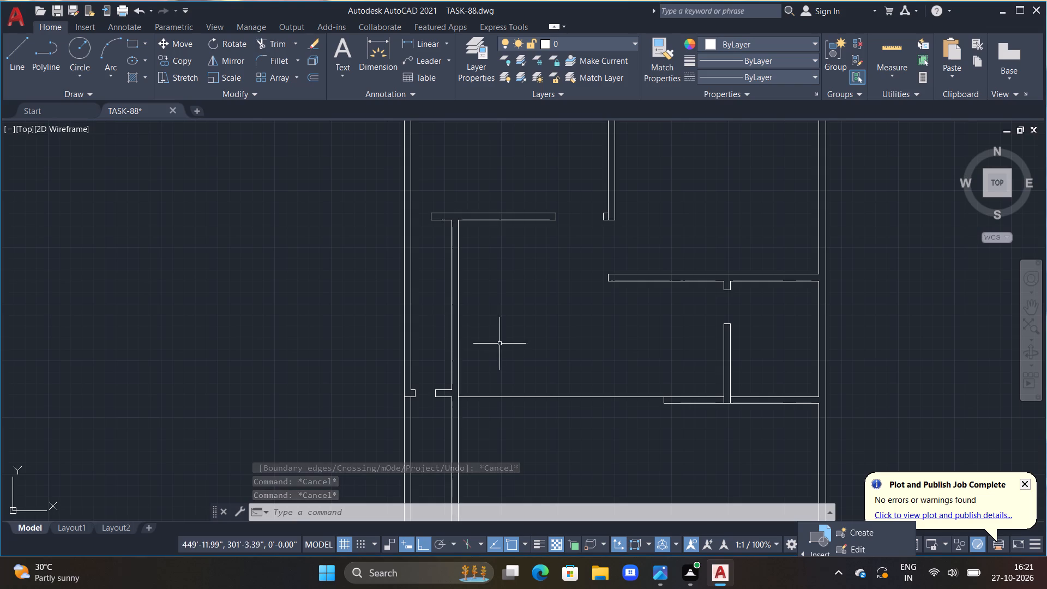
pyautogui.moveTo(494, 340); pyautogui.dragTo(429, 267, button='middle')
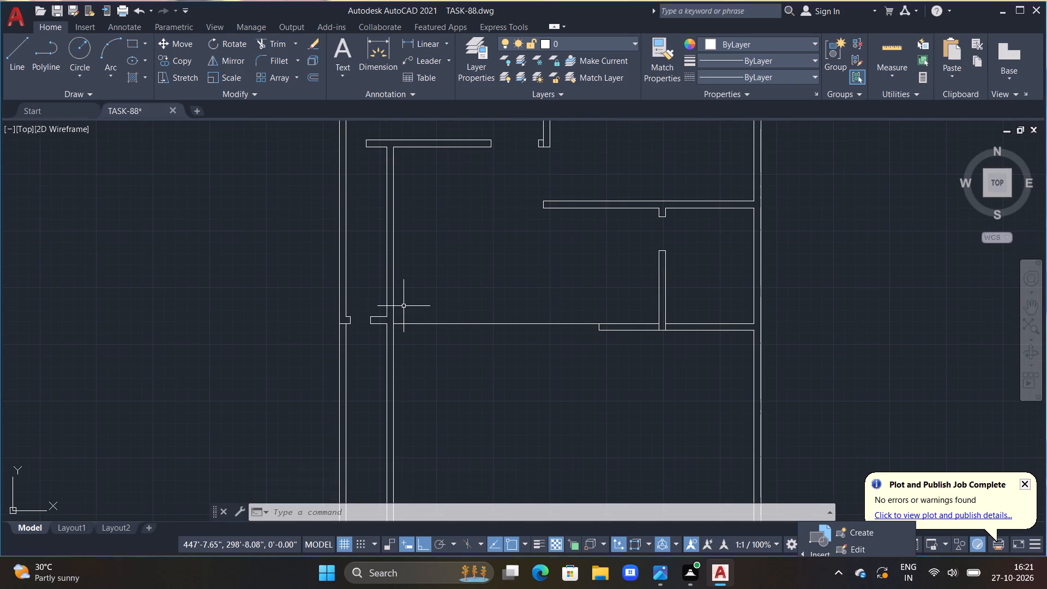
pyautogui.scroll(1, 404, 306)
pyautogui.moveTo(404, 306); pyautogui.dragTo(400, 173, button='middle')
pyautogui.moveTo(430, 254); pyautogui.dragTo(463, 334, button='middle')
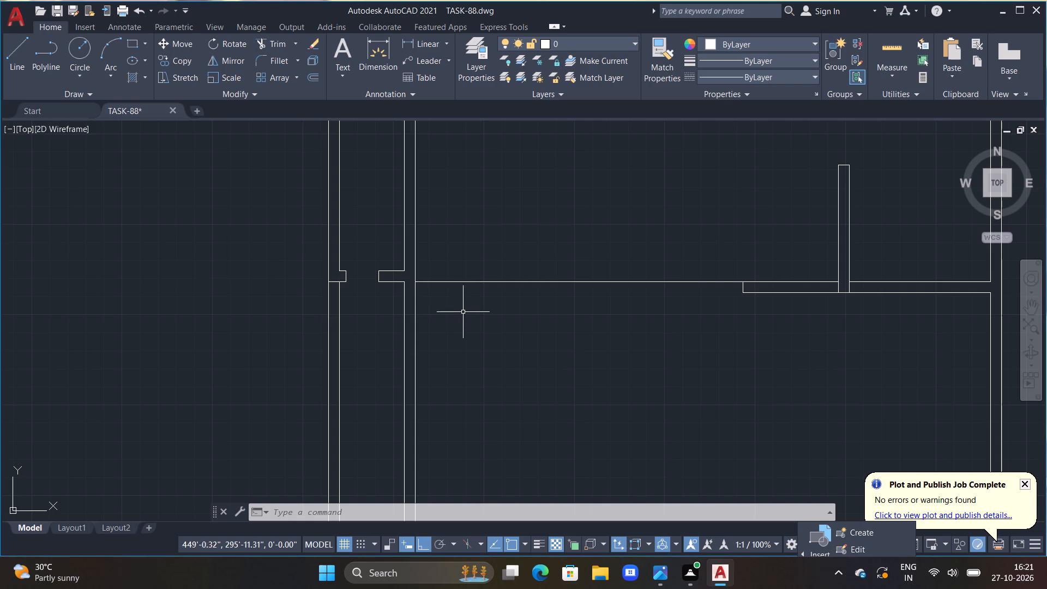
pyautogui.scroll(-1, 534, 341)
pyautogui.moveTo(705, 346); pyautogui.dragTo(633, 386, button='middle')
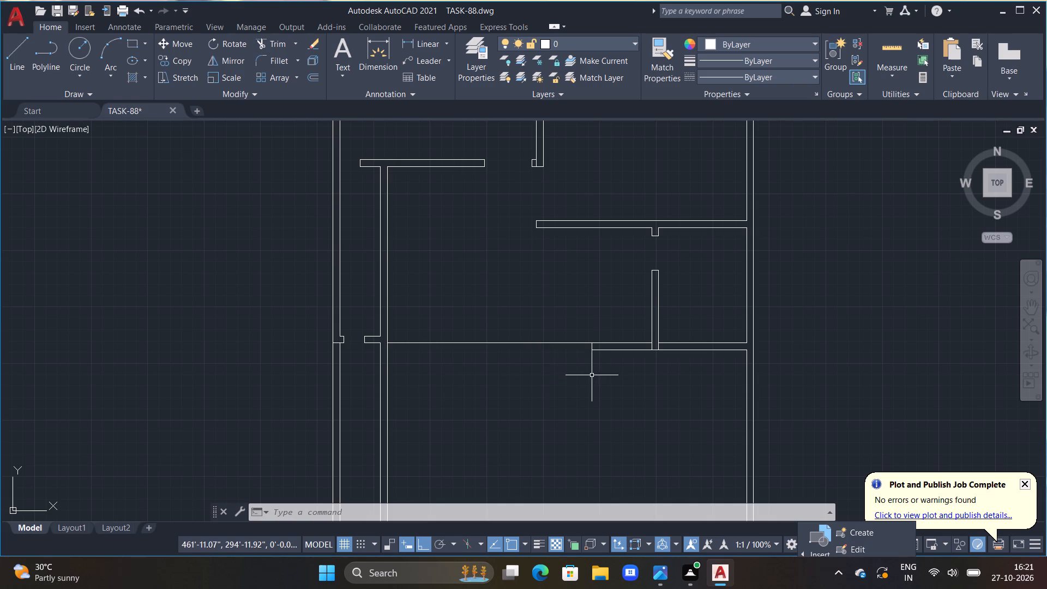
pyautogui.moveTo(442, 377); pyautogui.dragTo(497, 355, button='middle')
pyautogui.middleClick(497, 355)
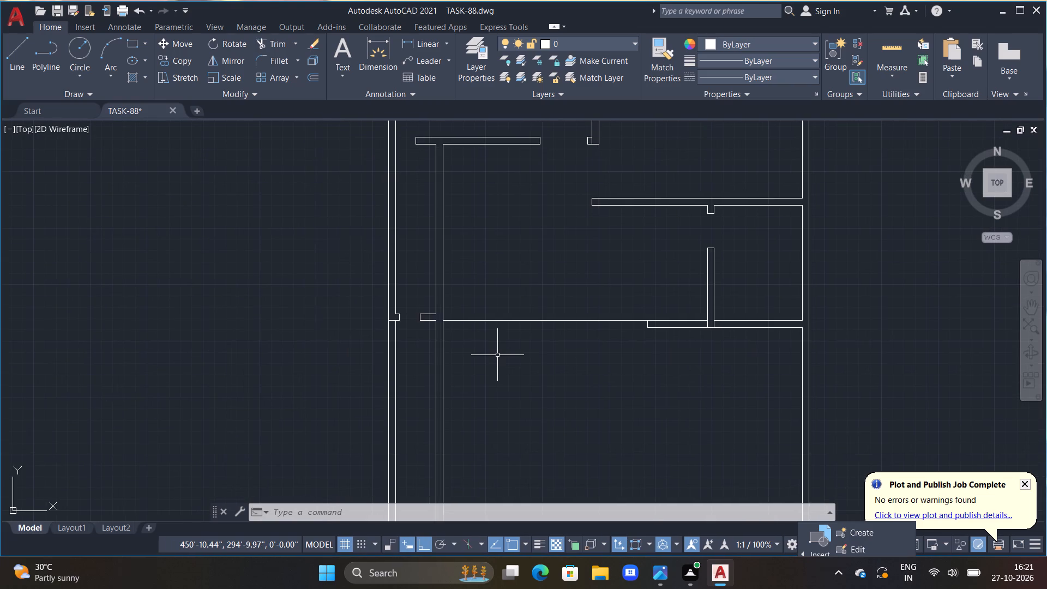
# Draw a horizontal line about 17' long from the lower horizontal partition's lower end corner leftward past the long vertical partition.
pyautogui.scroll(1, 497, 355)
pyautogui.write('L')
pyautogui.press('space')
pyautogui.moveTo(737, 311); pyautogui.dragTo(728, 311)
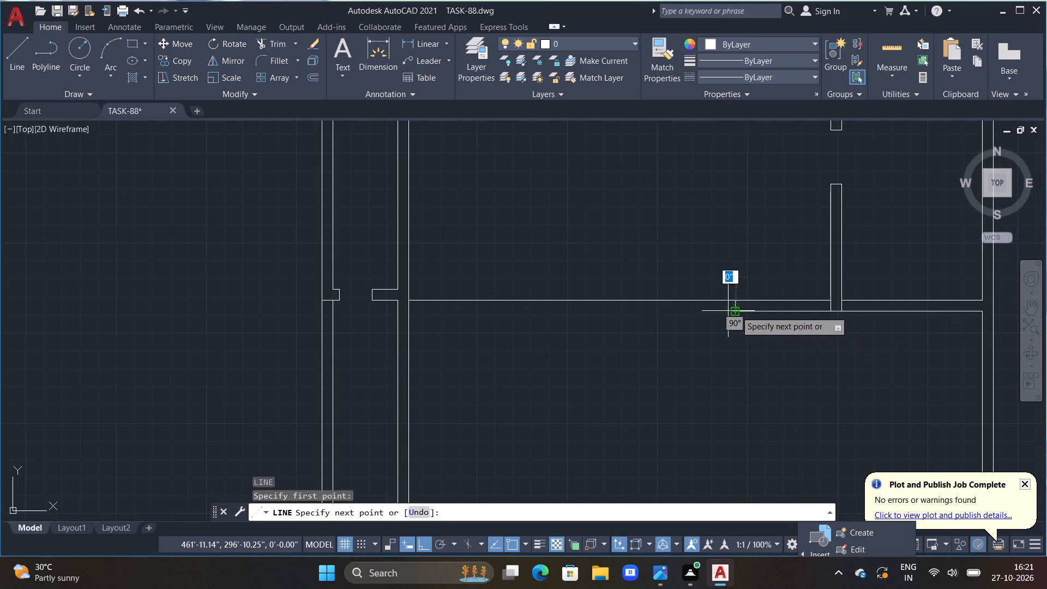
pyautogui.moveTo(728, 311); pyautogui.dragTo(723, 312)
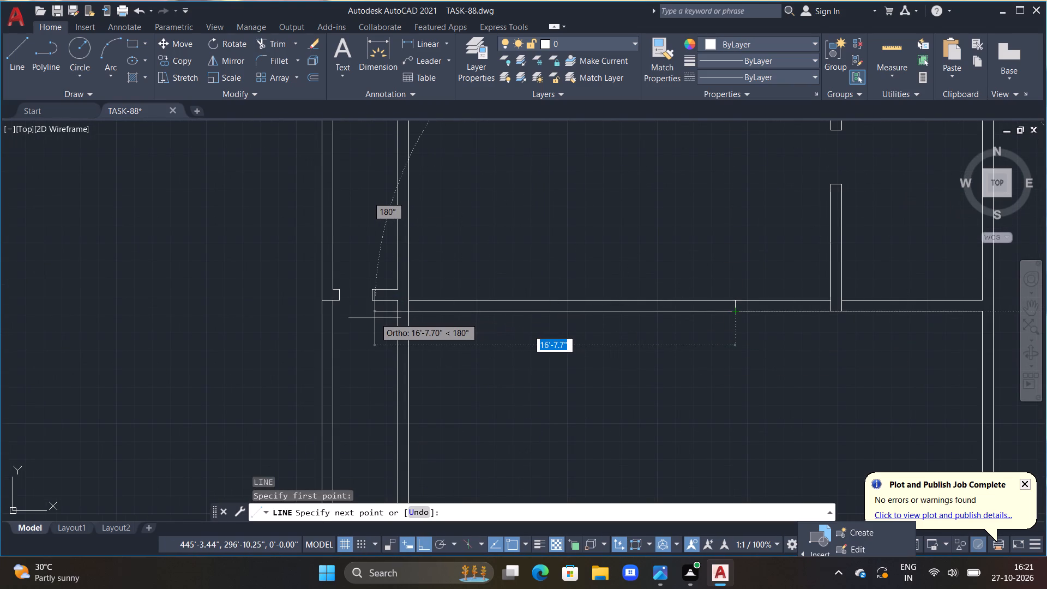
pyautogui.click(370, 315)
pyautogui.press('Escape')
# Trim the new horizontal line's overhang beyond the far face of the long vertical partition.
pyautogui.write('TR')
pyautogui.press('space')
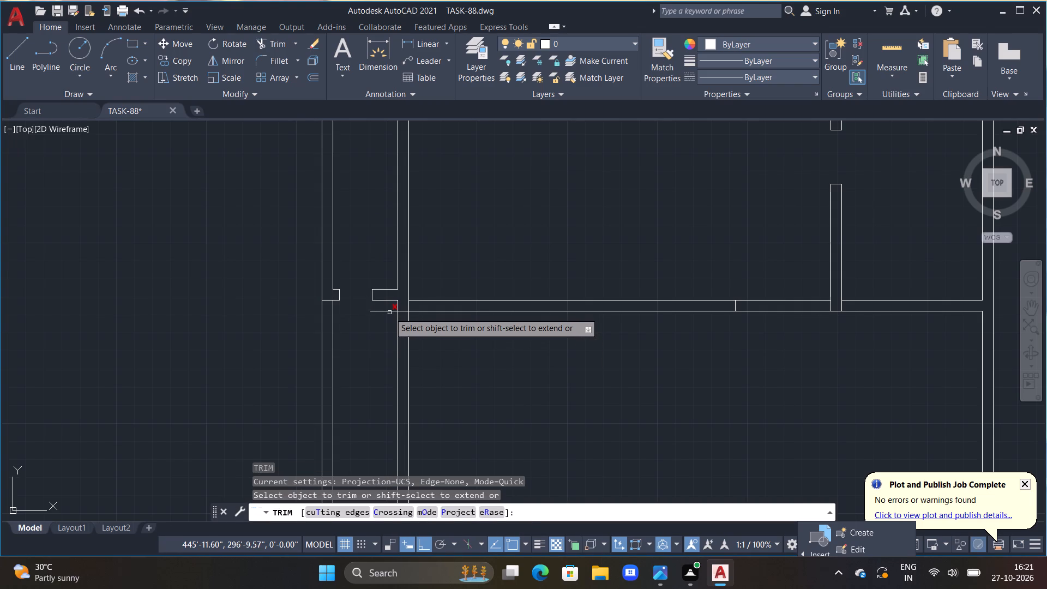
pyautogui.click(389, 312)
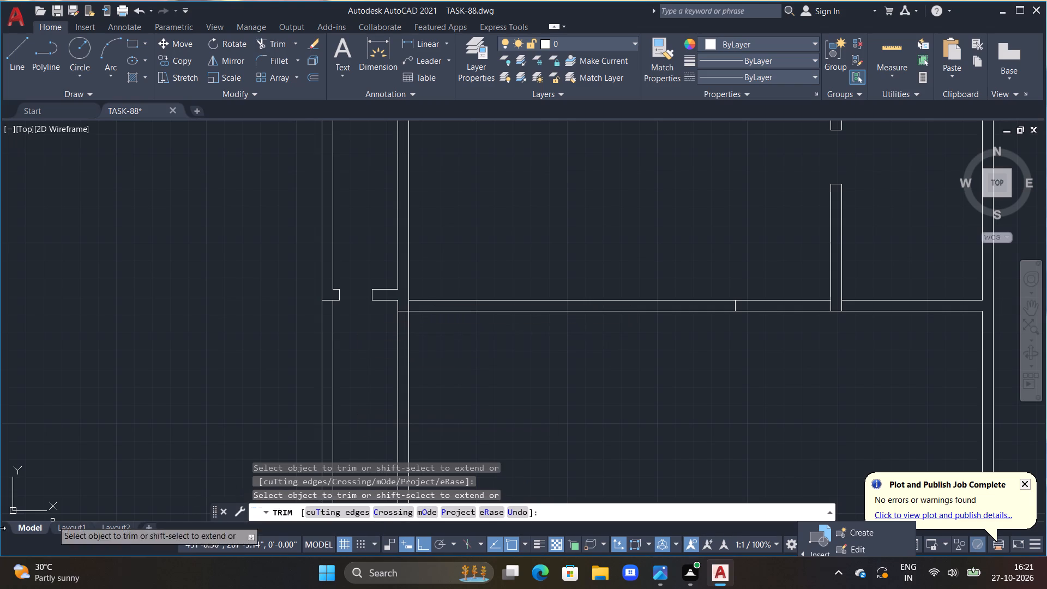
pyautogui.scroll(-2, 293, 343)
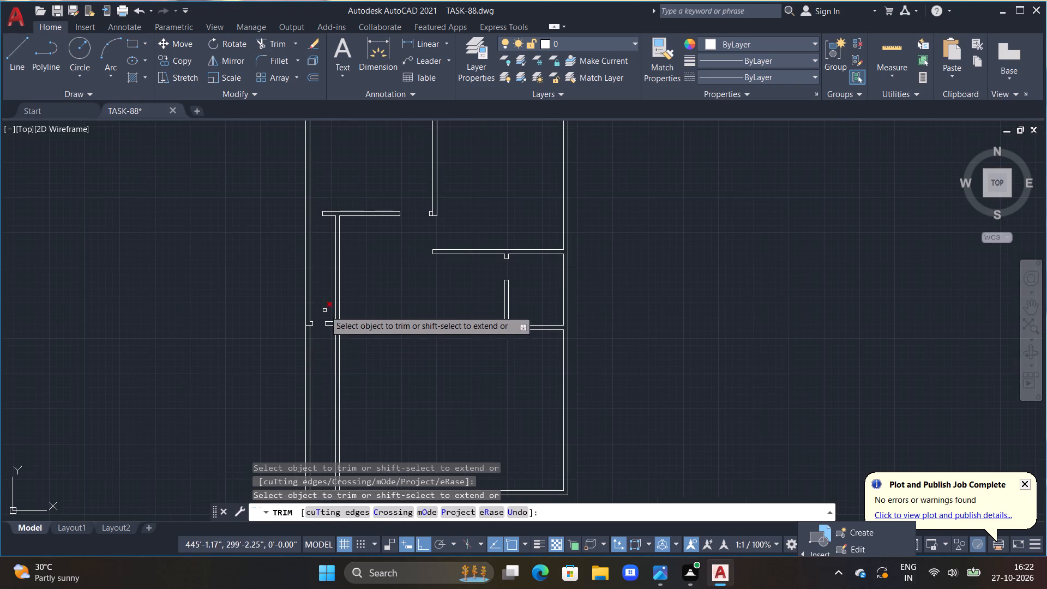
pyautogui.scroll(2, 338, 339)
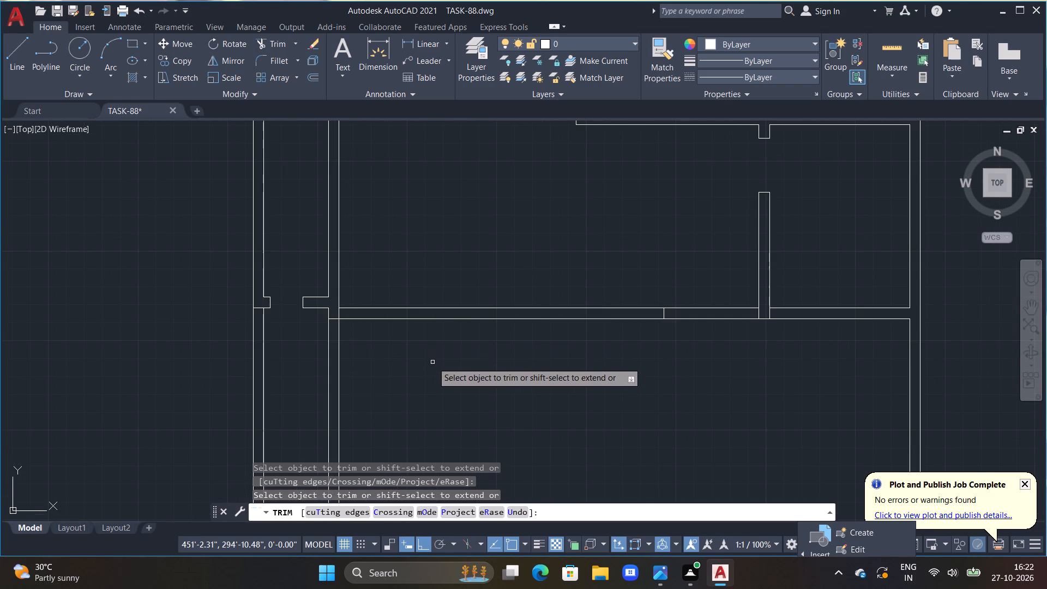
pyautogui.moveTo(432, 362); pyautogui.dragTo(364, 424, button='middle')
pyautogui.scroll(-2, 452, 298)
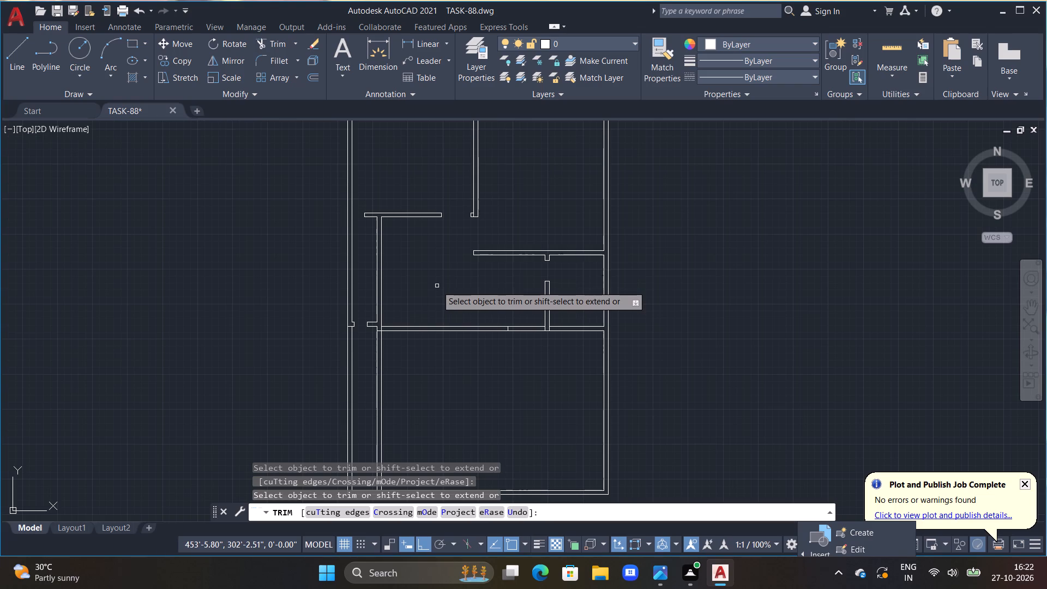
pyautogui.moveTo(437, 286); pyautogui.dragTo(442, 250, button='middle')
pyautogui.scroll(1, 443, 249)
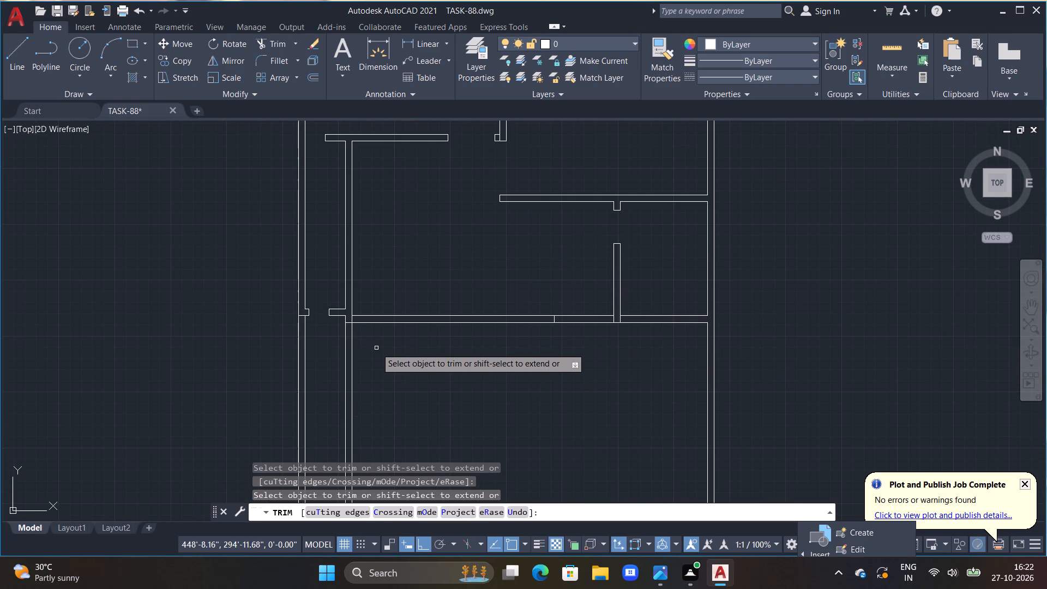
# Erase the two jamb end lines and the two stub lines on the long vertical partition's side of the passage opening.
pyautogui.moveTo(385, 347); pyautogui.dragTo(404, 373, button='middle')
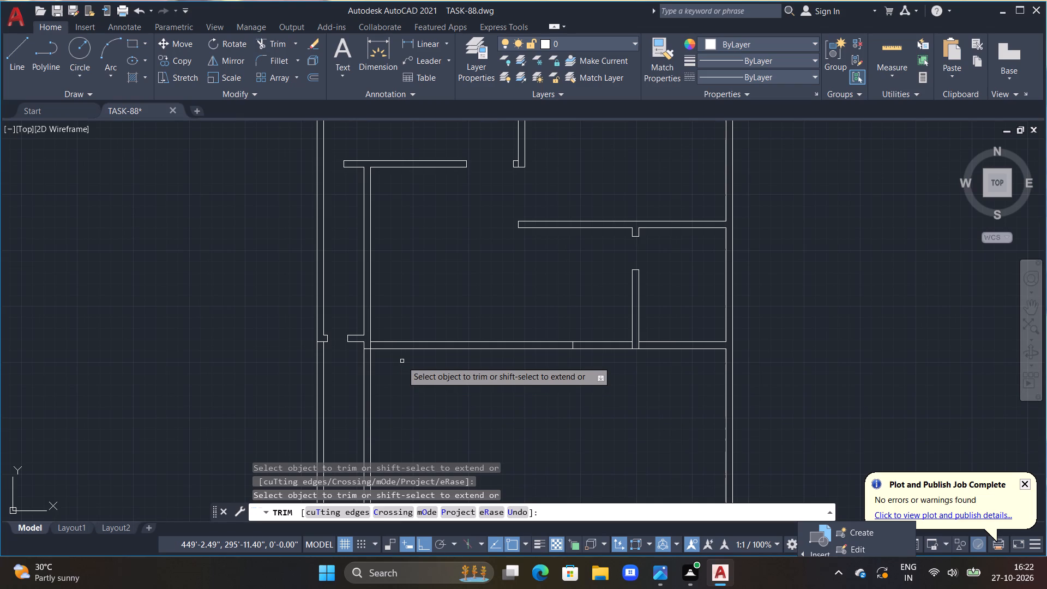
pyautogui.press('Escape')
pyautogui.moveTo(345, 348); pyautogui.dragTo(366, 345, button='middle')
pyautogui.scroll(2, 366, 345)
pyautogui.click(316, 334)
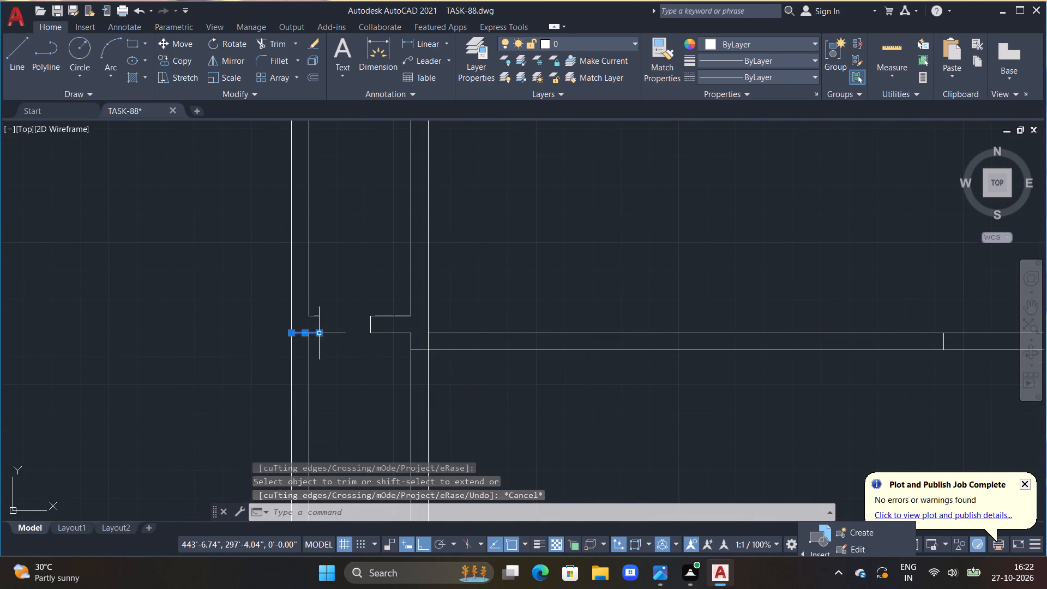
pyautogui.press('Escape')
pyautogui.doubleClick(317, 326)
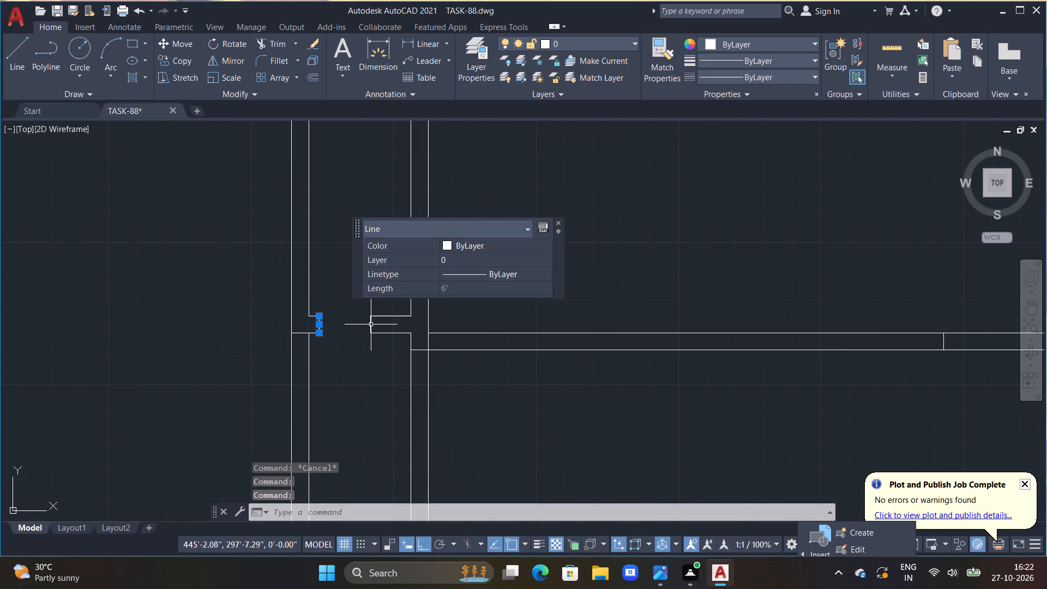
pyautogui.click(371, 324)
pyautogui.doubleClick(395, 334)
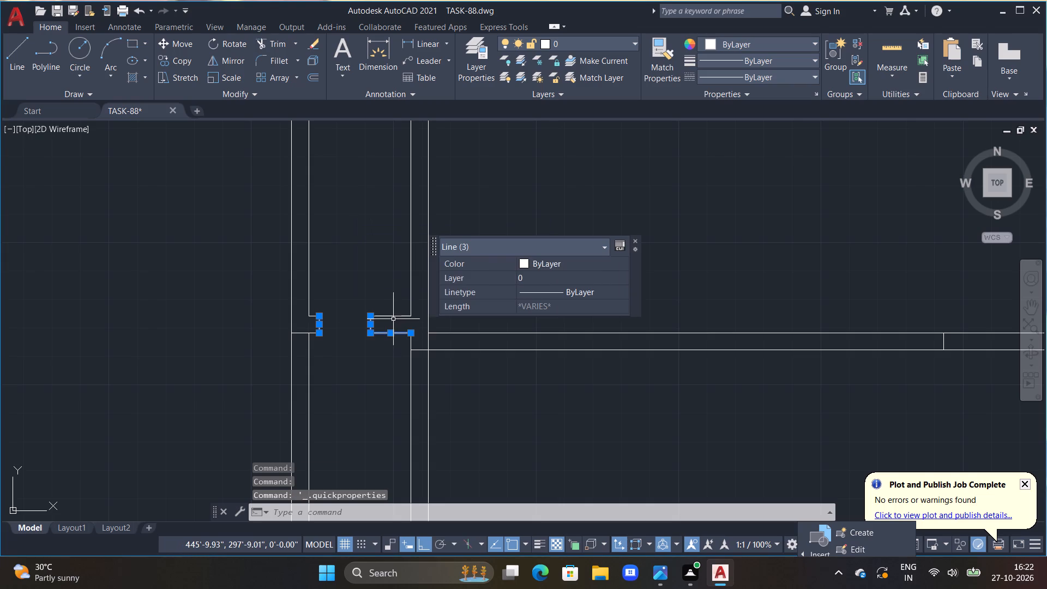
pyautogui.click(393, 318)
pyautogui.press('Delete')
# Trim the two remaining stub lines projecting past the inner face of the left outer wall at the passage.
pyautogui.moveTo(329, 330); pyautogui.dragTo(402, 301, button='middle')
pyautogui.scroll(1, 404, 298)
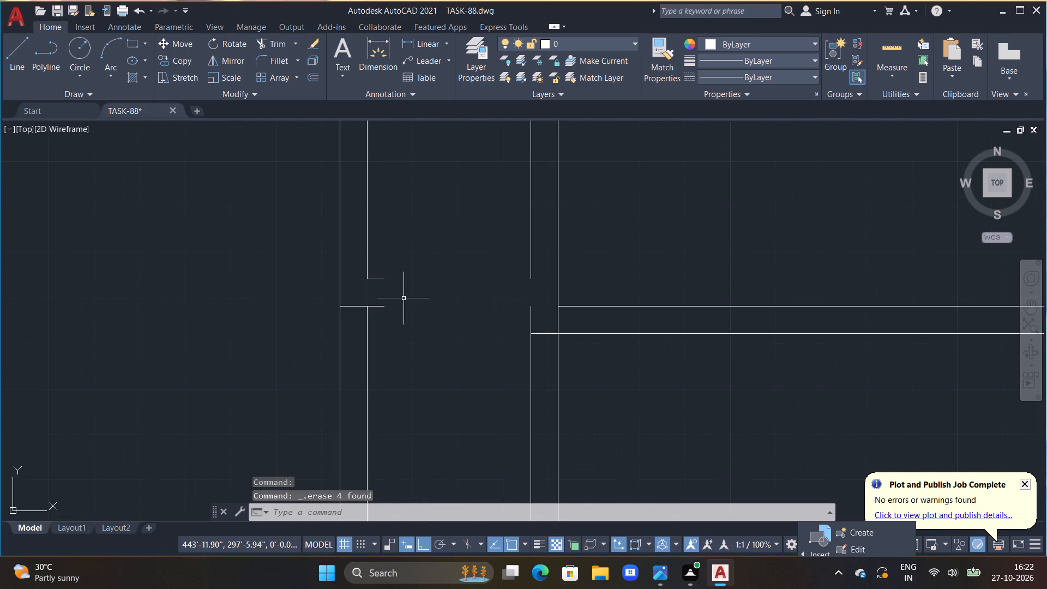
pyautogui.write('TR')
pyautogui.press('space')
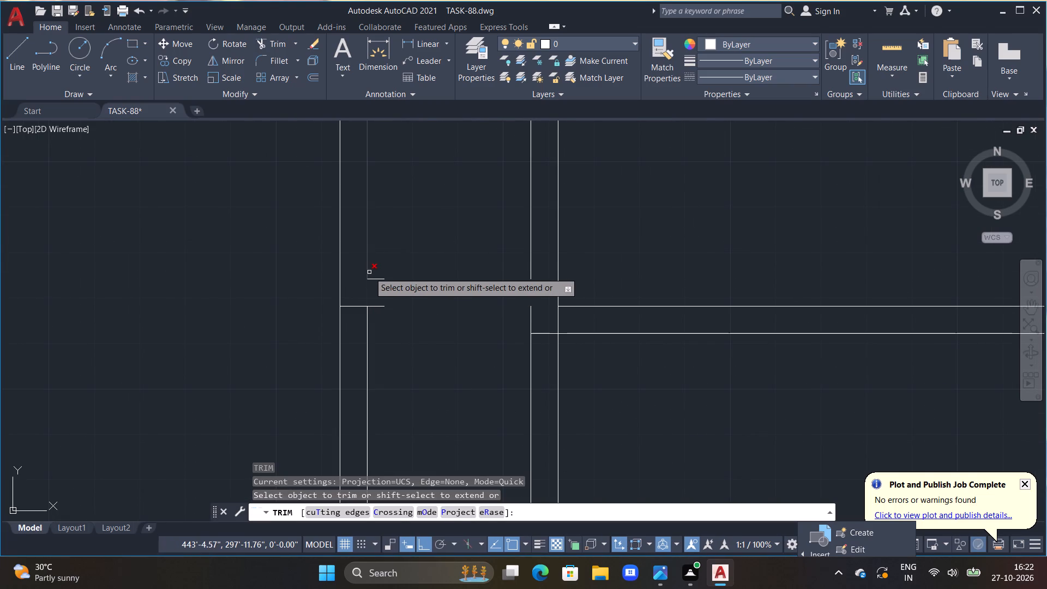
pyautogui.moveTo(372, 274); pyautogui.dragTo(372, 320)
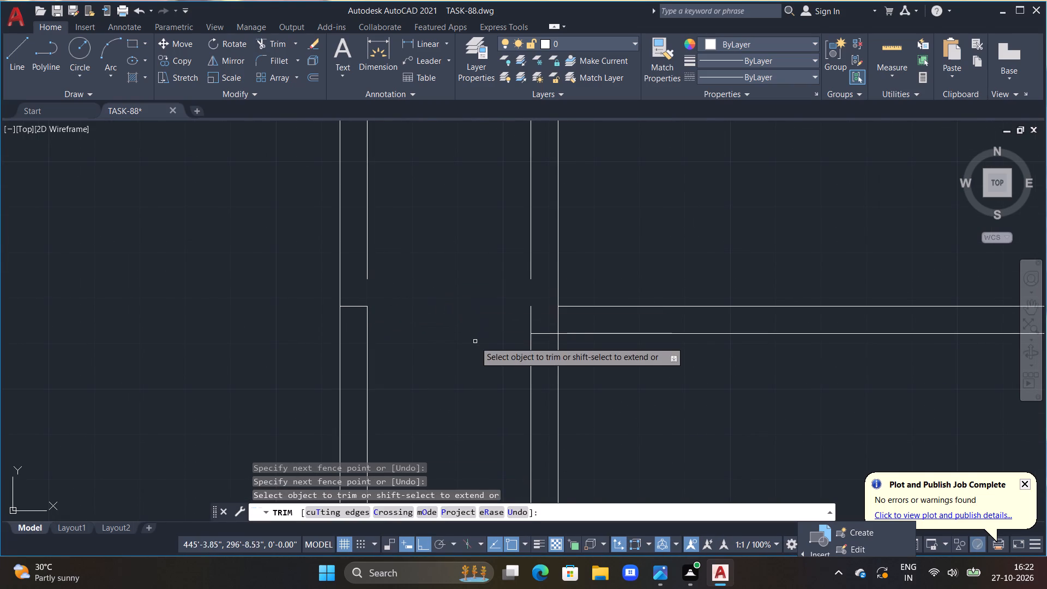
pyautogui.press('Escape')
pyautogui.press('Escape')
pyautogui.press('Escape')
pyautogui.press('Escape')
pyautogui.press('Escape')
pyautogui.press('Escape')
pyautogui.press('Escape')
pyautogui.press('Escape')
pyautogui.press('Escape')
pyautogui.press('Escape')
pyautogui.press('Escape')
pyautogui.press('Escape')
# Extend the long vertical partition's outer face and the left outer wall's inner face downward to close their gaps.
pyautogui.write('EX')
pyautogui.press('space')
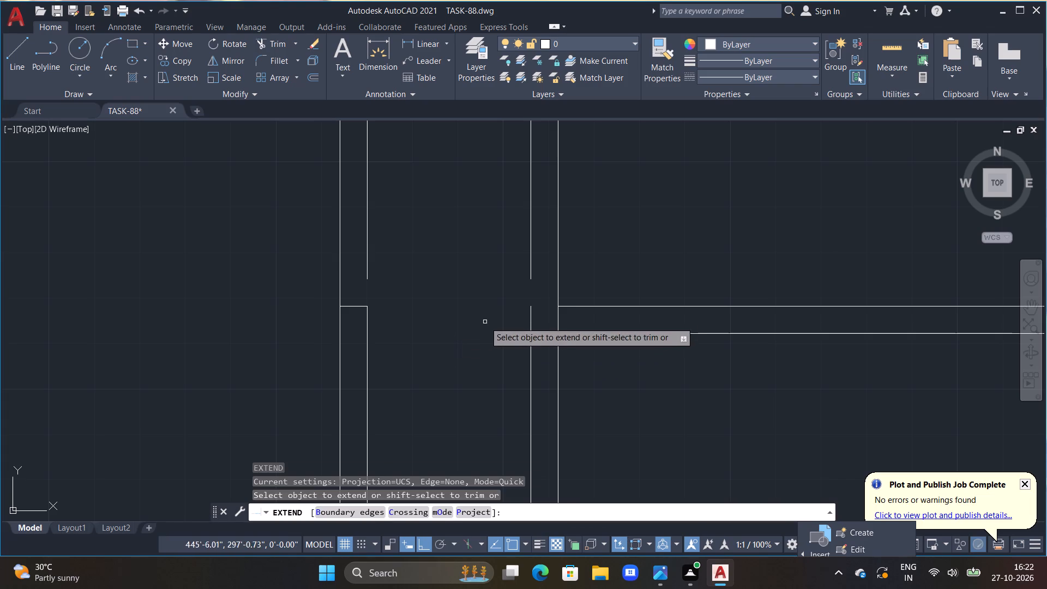
pyautogui.click(531, 269)
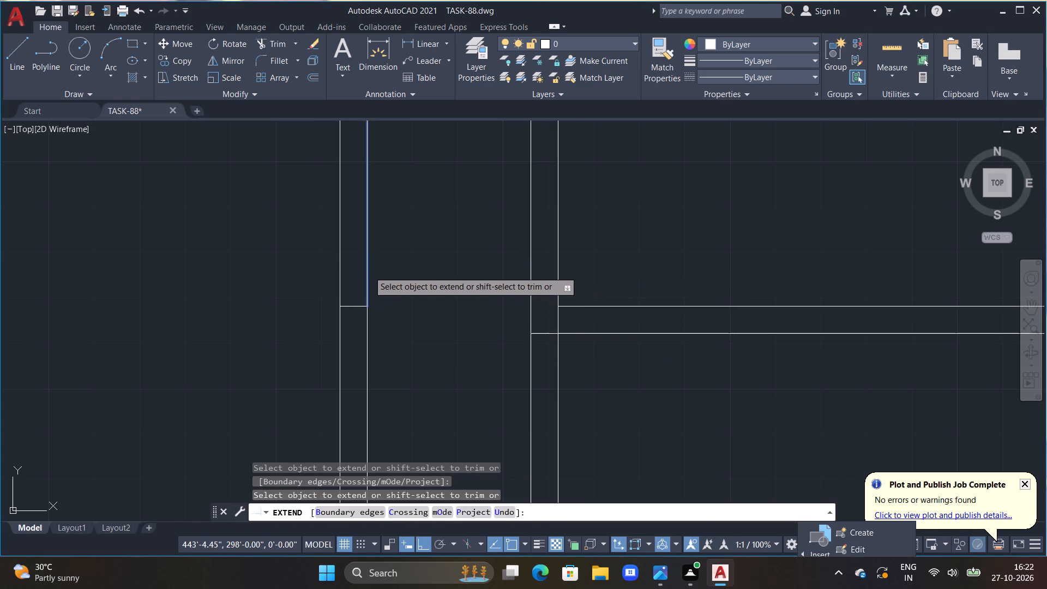
pyautogui.click(369, 271)
pyautogui.scroll(1, 406, 287)
pyautogui.scroll(-3, 406, 287)
pyautogui.press('Escape')
# Extend both lines of the lower horizontal partition across the long vertical partition to the left outer wall.
pyautogui.scroll(-2, 433, 255)
pyautogui.moveTo(591, 292); pyautogui.dragTo(506, 297, button='middle')
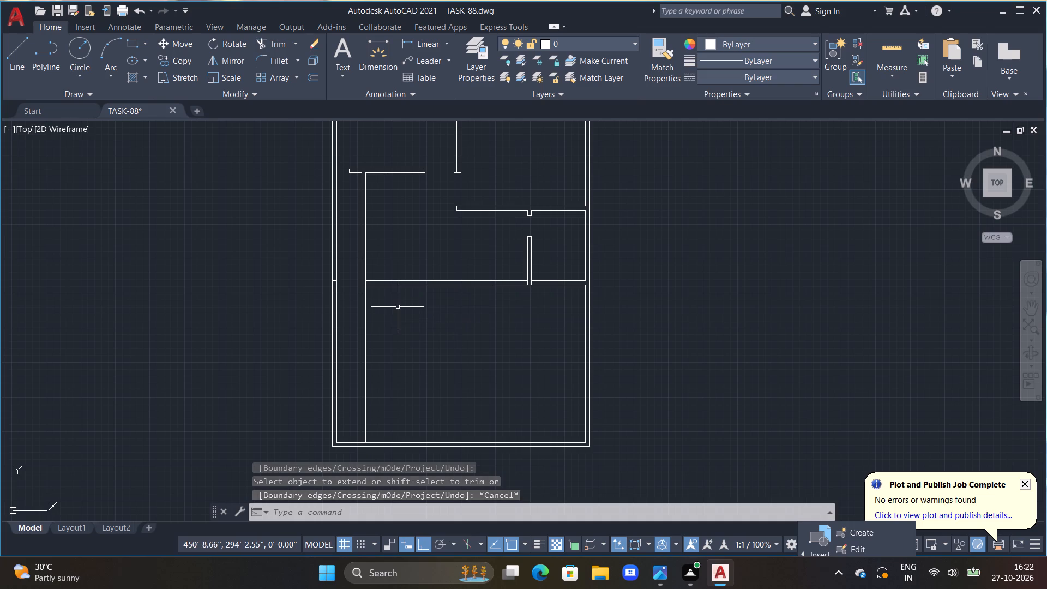
pyautogui.moveTo(425, 315); pyautogui.dragTo(464, 314, button='middle')
pyautogui.moveTo(432, 303); pyautogui.dragTo(475, 305, button='middle')
pyautogui.scroll(2, 449, 285)
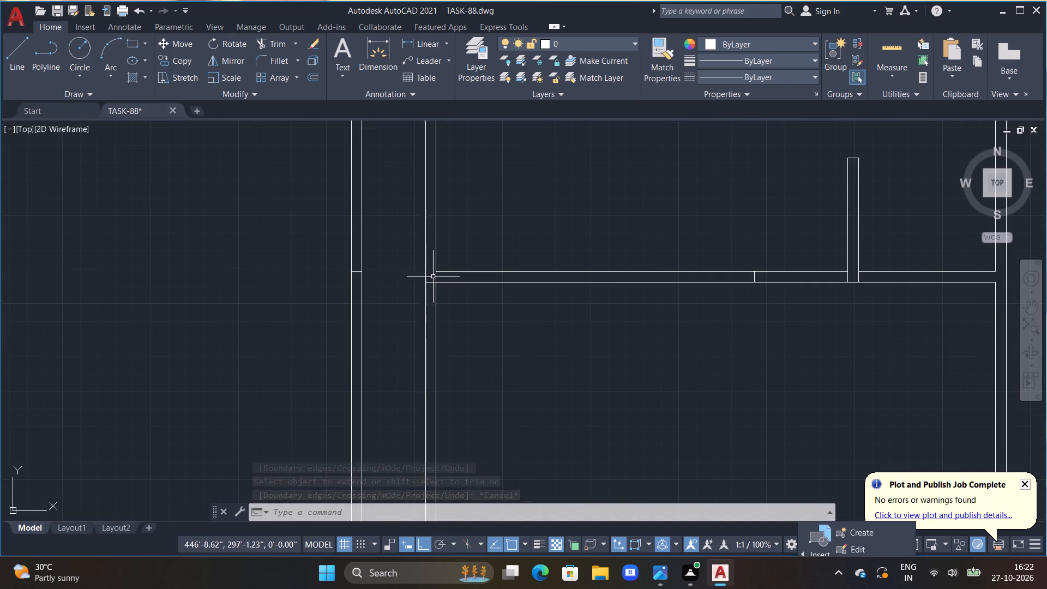
pyautogui.write('EX')
pyautogui.press('space')
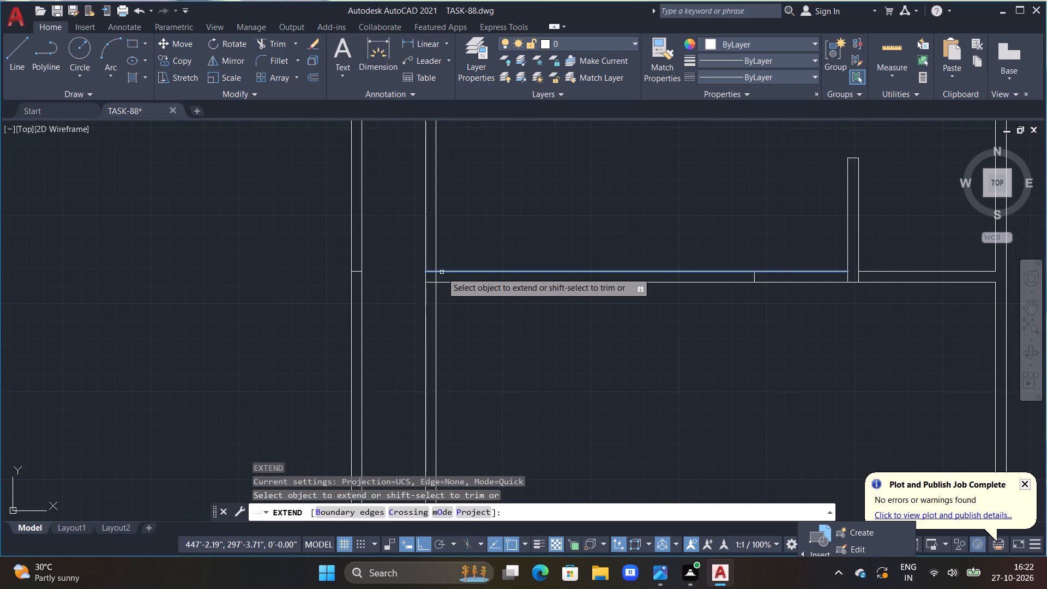
pyautogui.click(441, 272)
pyautogui.scroll(-1, 459, 332)
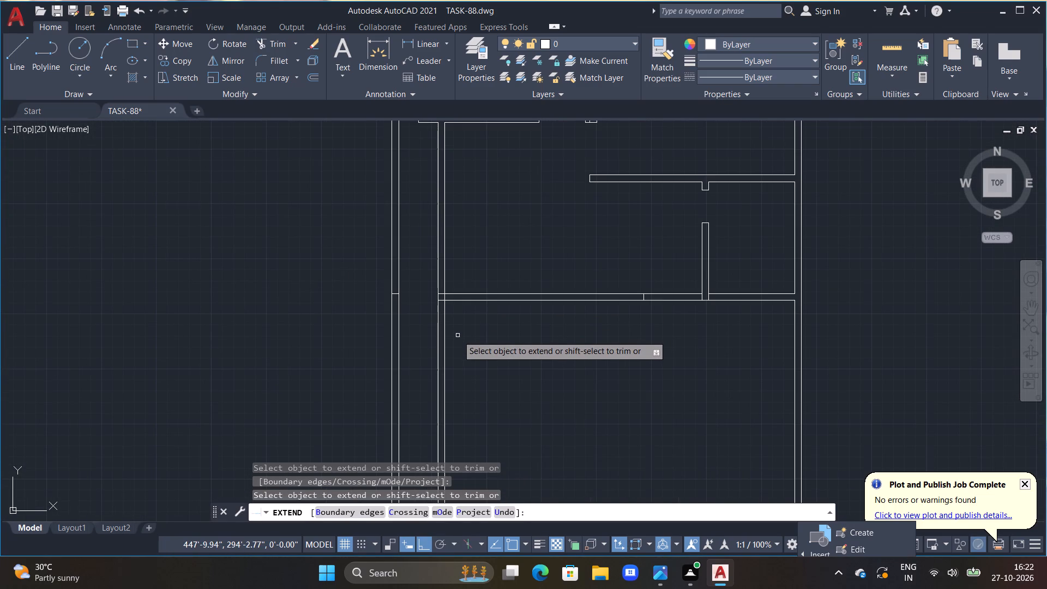
pyautogui.moveTo(456, 338); pyautogui.dragTo(495, 346, button='middle')
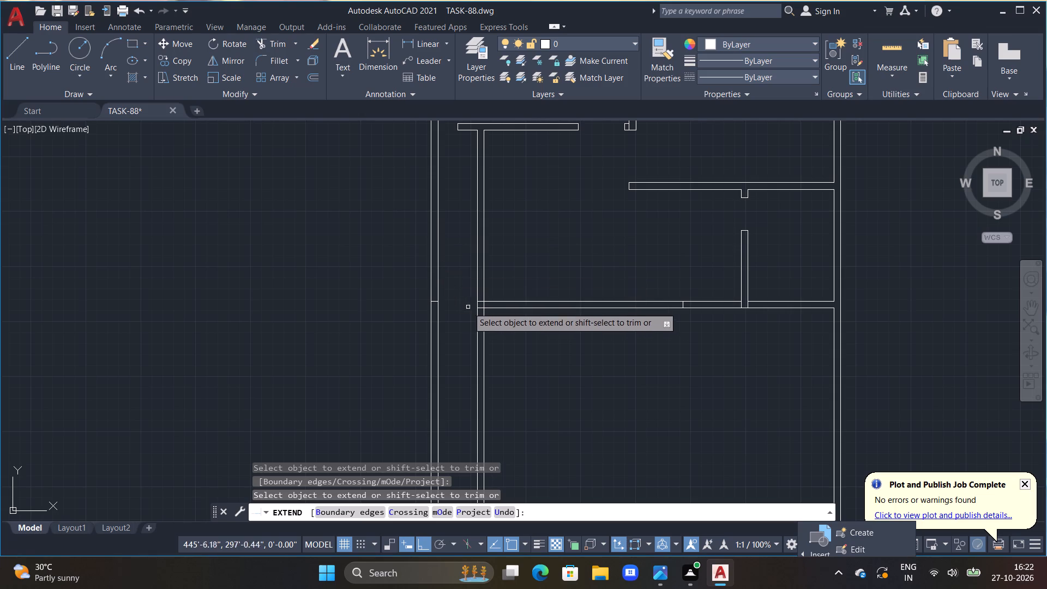
pyautogui.click(480, 301)
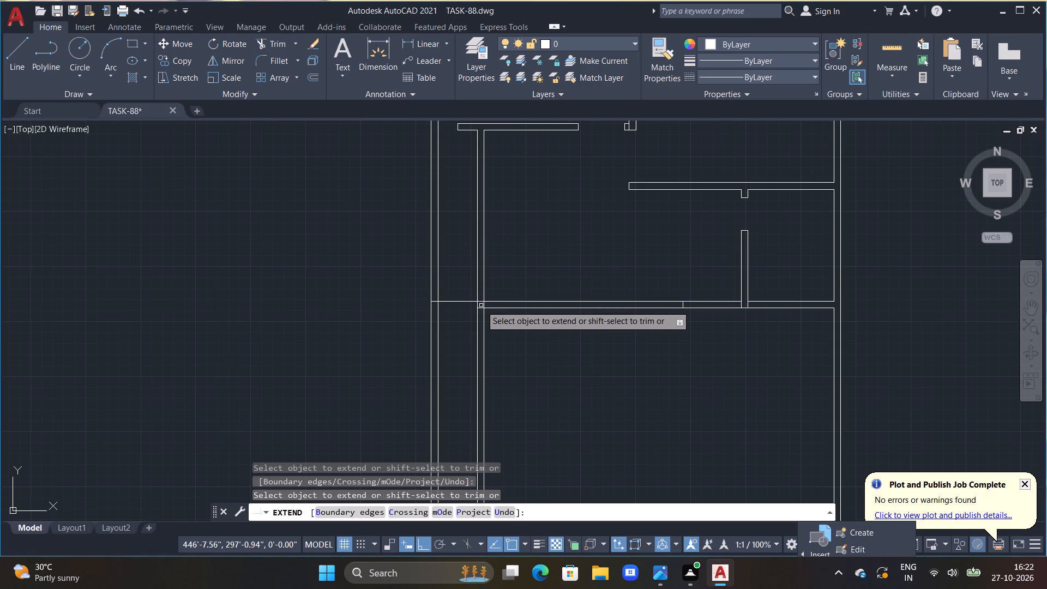
pyautogui.click(482, 308)
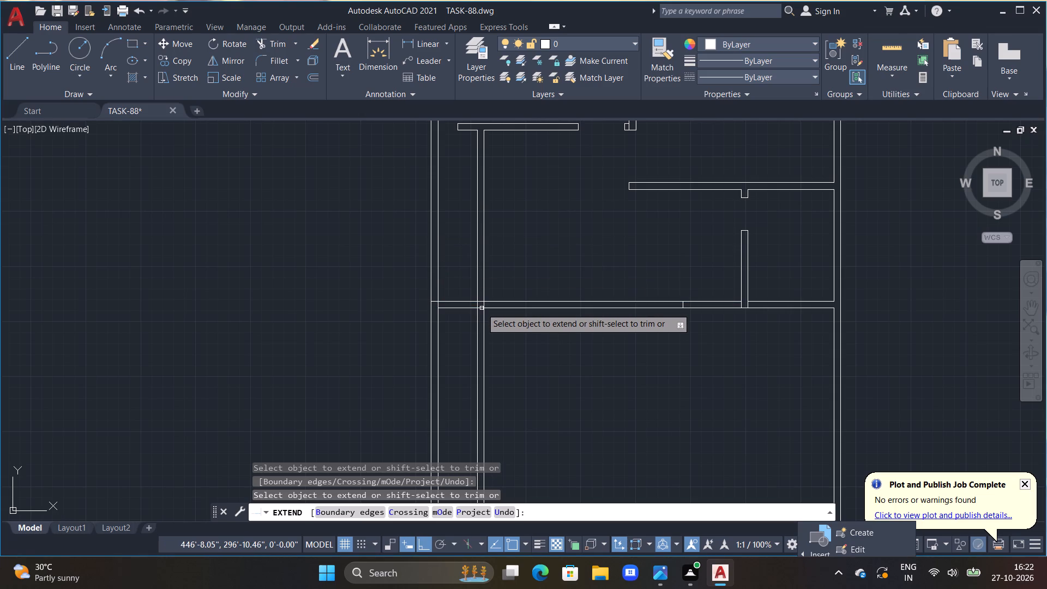
pyautogui.press('Escape')
pyautogui.press('Escape')
pyautogui.press('Escape')
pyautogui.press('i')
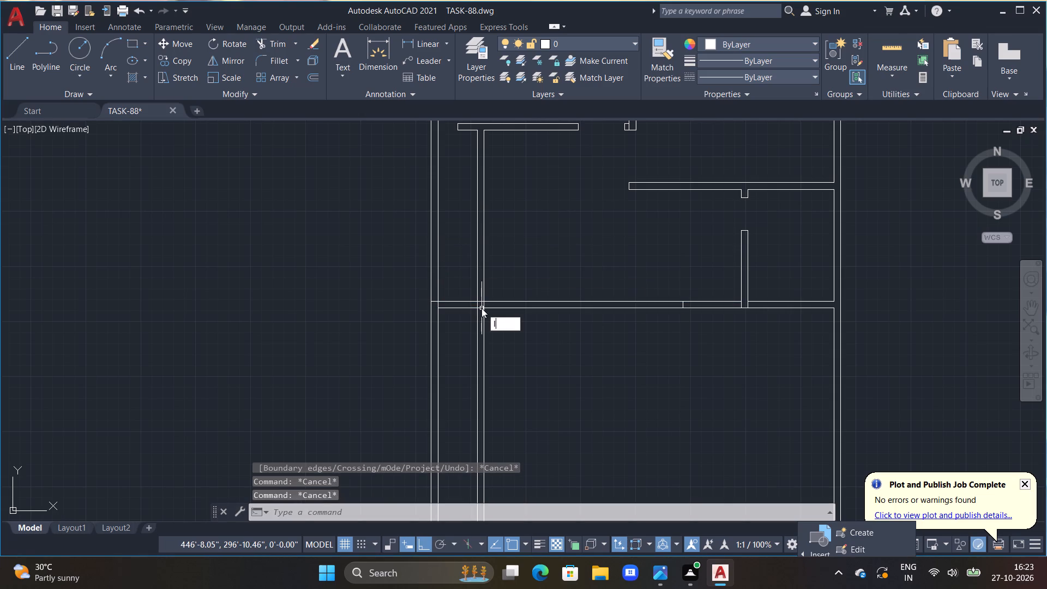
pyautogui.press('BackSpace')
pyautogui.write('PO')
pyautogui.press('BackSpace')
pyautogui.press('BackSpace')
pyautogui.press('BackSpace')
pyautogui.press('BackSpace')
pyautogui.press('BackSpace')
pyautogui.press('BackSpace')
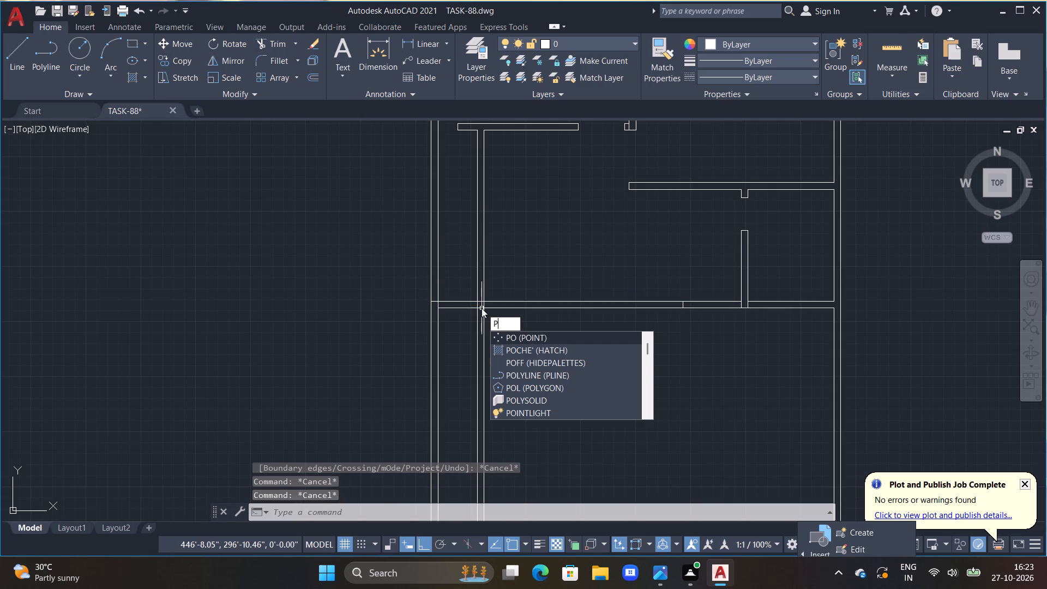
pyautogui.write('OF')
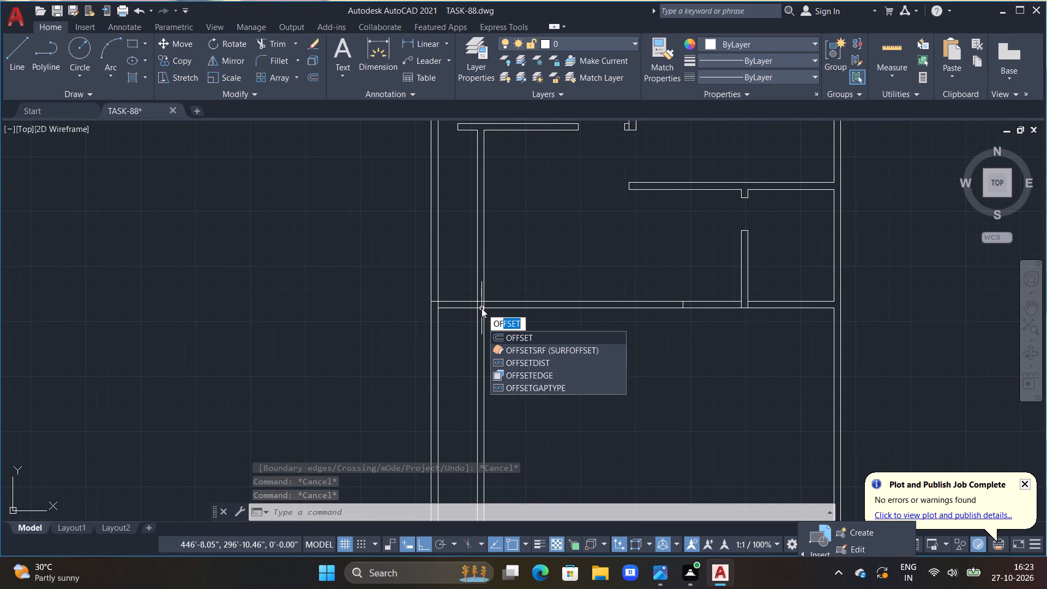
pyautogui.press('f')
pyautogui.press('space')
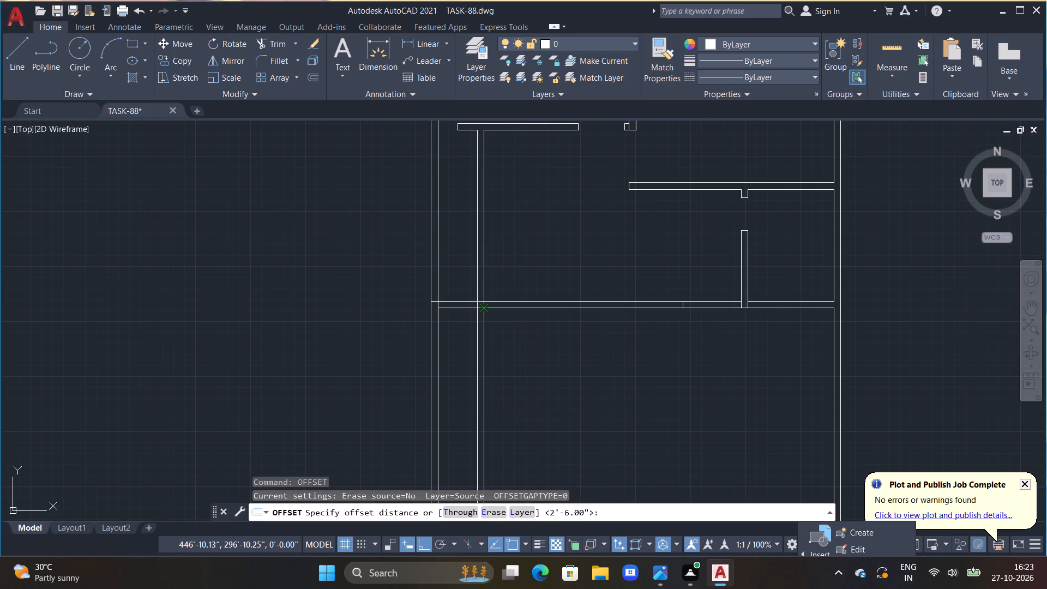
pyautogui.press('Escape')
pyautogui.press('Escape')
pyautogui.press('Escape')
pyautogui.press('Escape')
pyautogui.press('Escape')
# Offset the upper line of the lower horizontal partition 2'6" upward.
pyautogui.write('OFF')
pyautogui.press('space')
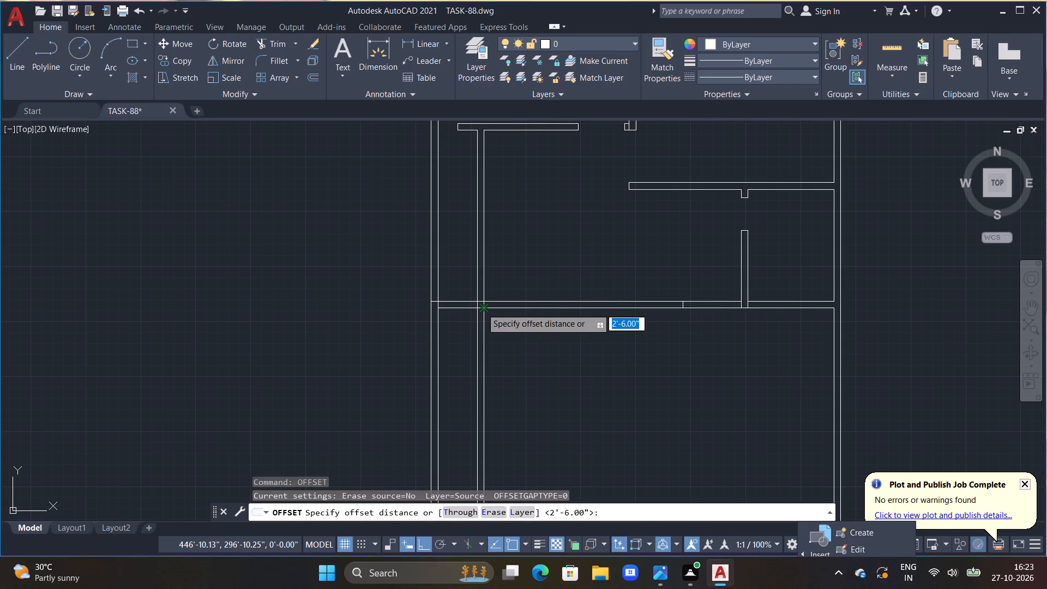
pyautogui.write('2\'6"')
pyautogui.press('Return')
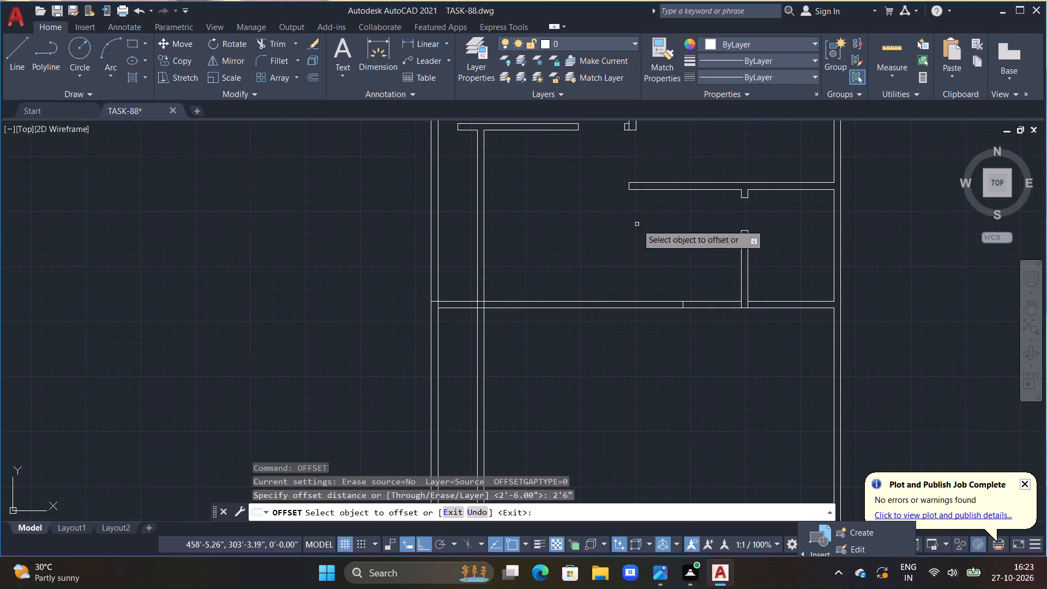
pyautogui.click(499, 300)
pyautogui.click(497, 278)
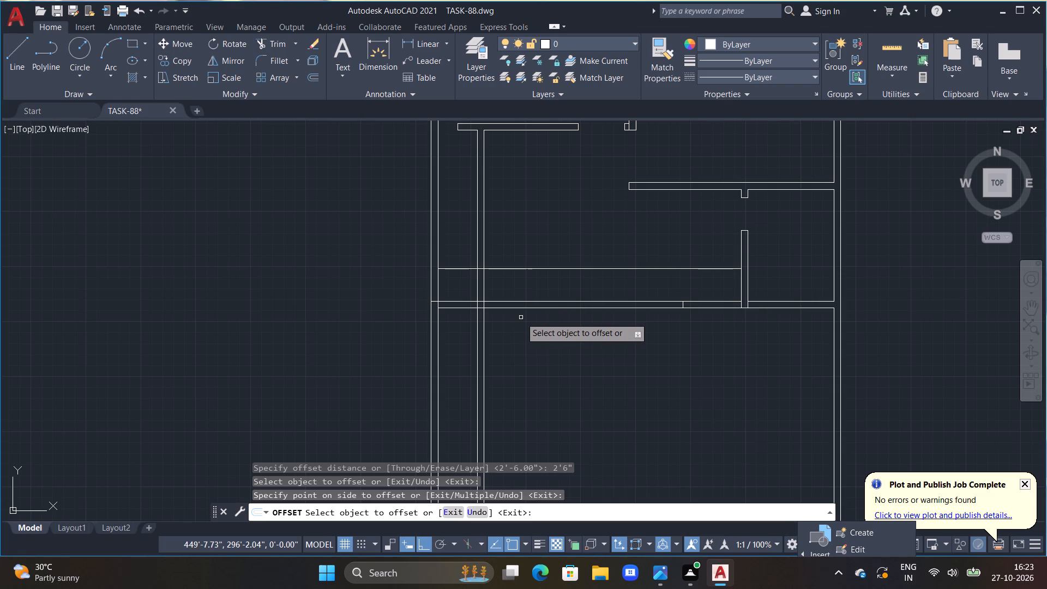
pyautogui.click(498, 269)
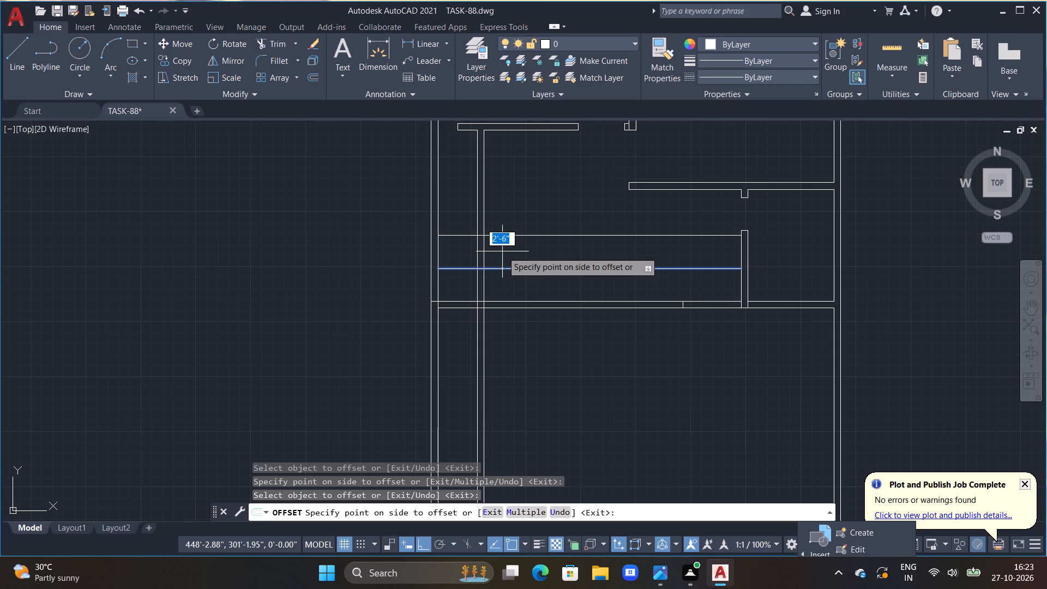
pyautogui.press('Escape')
pyautogui.press('Escape')
# Trim the long vertical partition between the offset line and the lower horizontal partition, and remove the offset line's excess on both sides.
pyautogui.press('t')
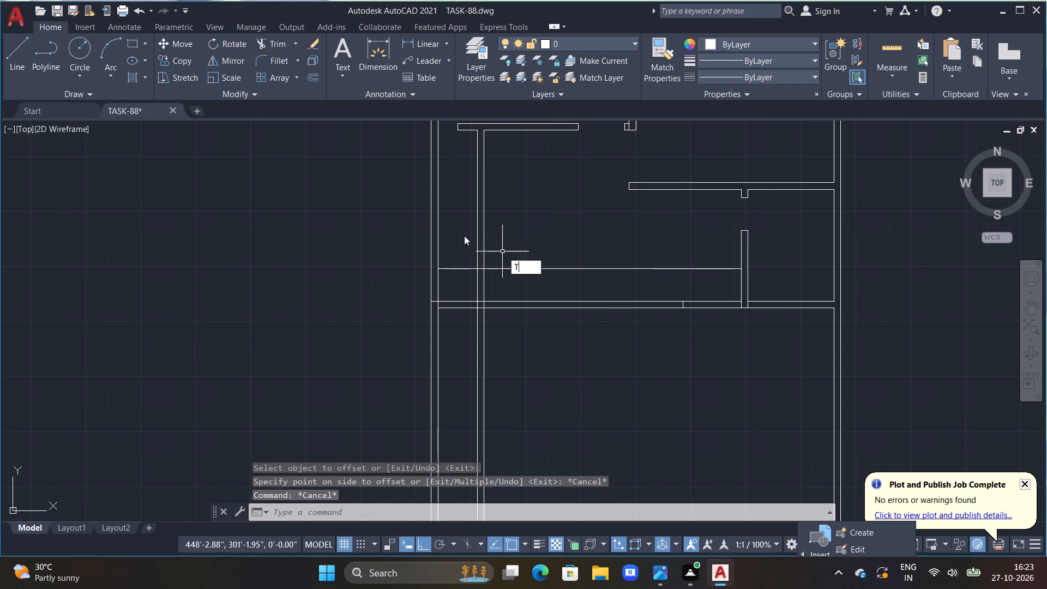
pyautogui.press('r')
pyautogui.press('space')
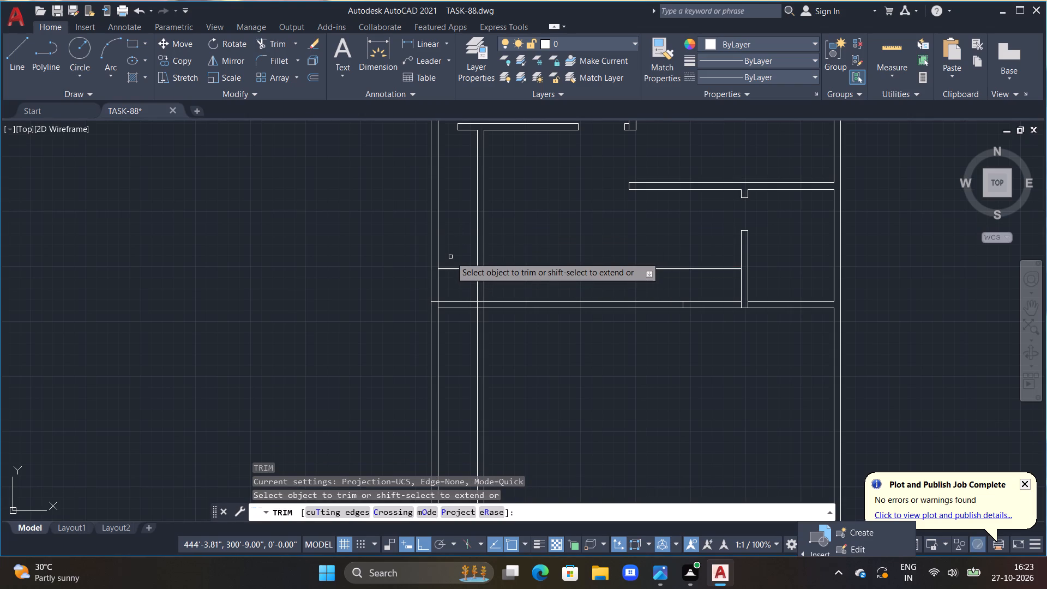
pyautogui.moveTo(450, 257); pyautogui.dragTo(460, 277)
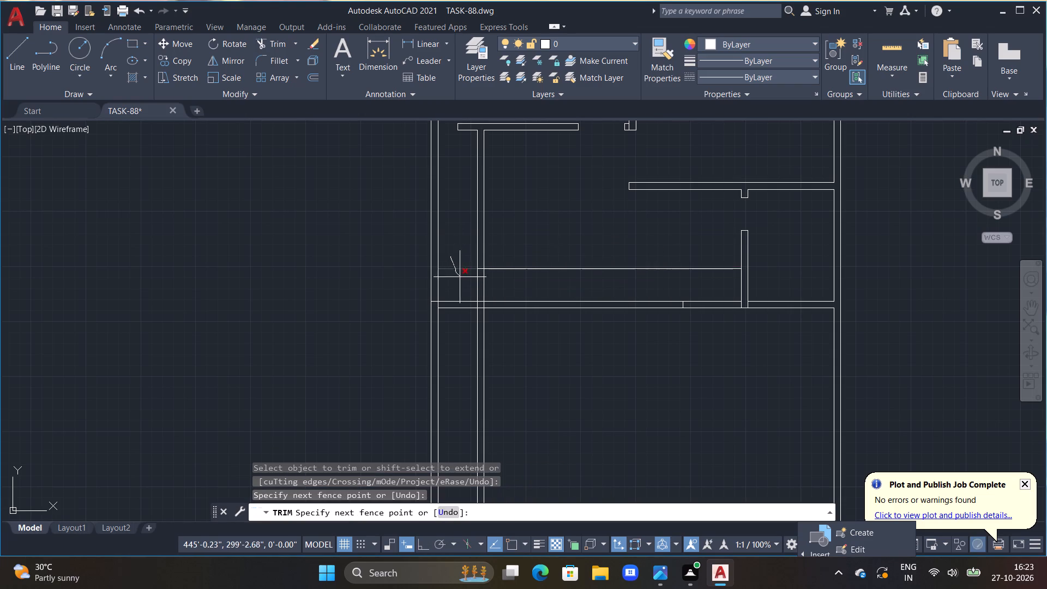
pyautogui.moveTo(460, 277); pyautogui.dragTo(492, 285)
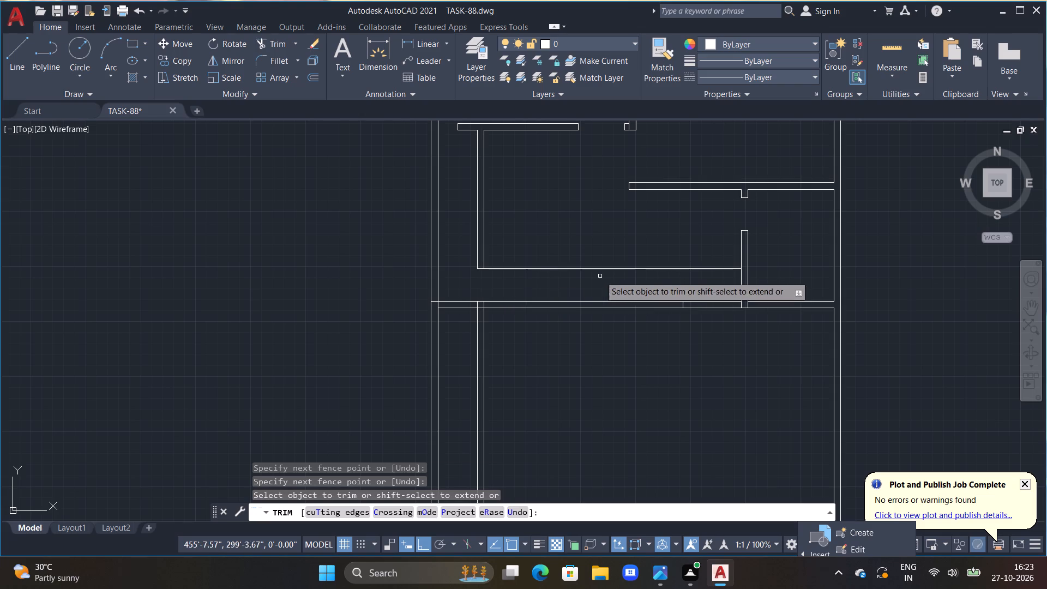
pyautogui.click(536, 270)
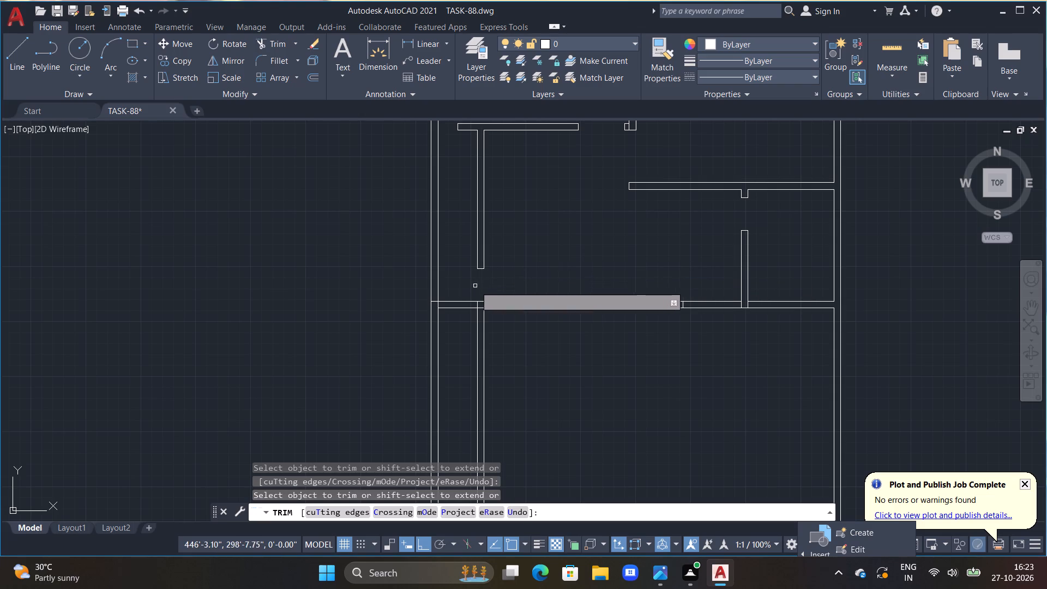
pyautogui.moveTo(475, 286); pyautogui.dragTo(494, 320, button='middle')
pyautogui.scroll(1, 492, 316)
pyautogui.moveTo(472, 279); pyautogui.dragTo(493, 338, button='middle')
pyautogui.press('Escape')
pyautogui.press('Escape')
pyautogui.scroll(1, 488, 314)
pyautogui.press('Escape')
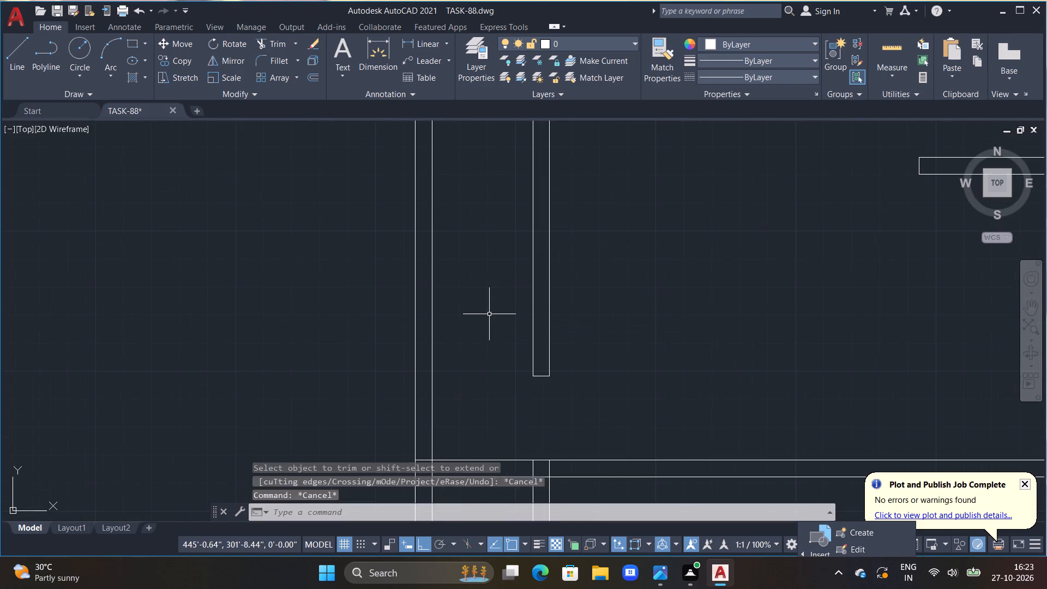
# Draw a line 2' up from the vertical partition's lower end corner, continuing about 4'7" left past the outer wall.
pyautogui.press('l')
pyautogui.press('space')
pyautogui.click(535, 375)
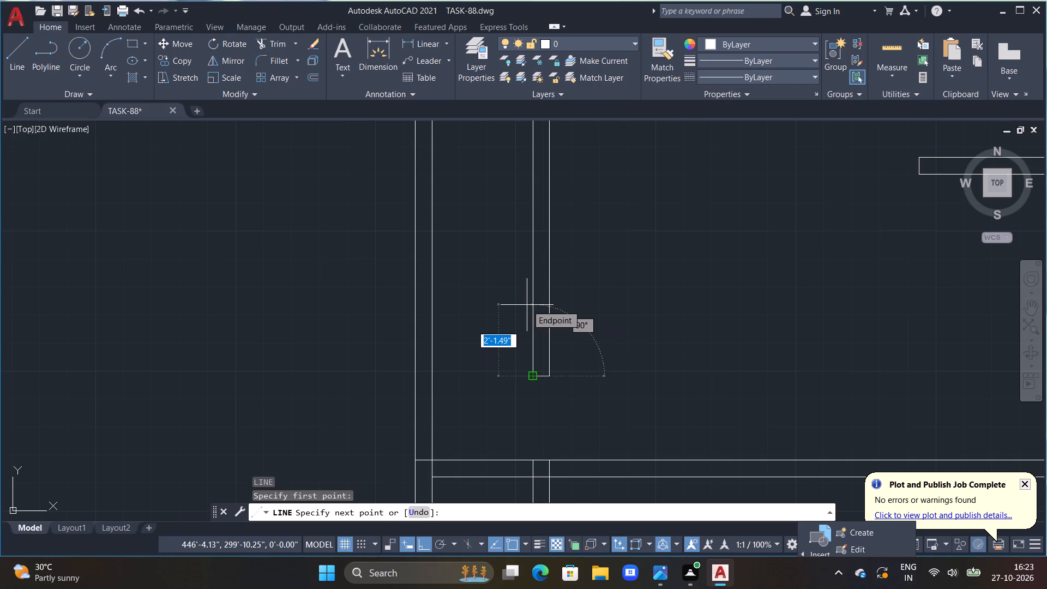
pyautogui.write("2'")
pyautogui.press('Return')
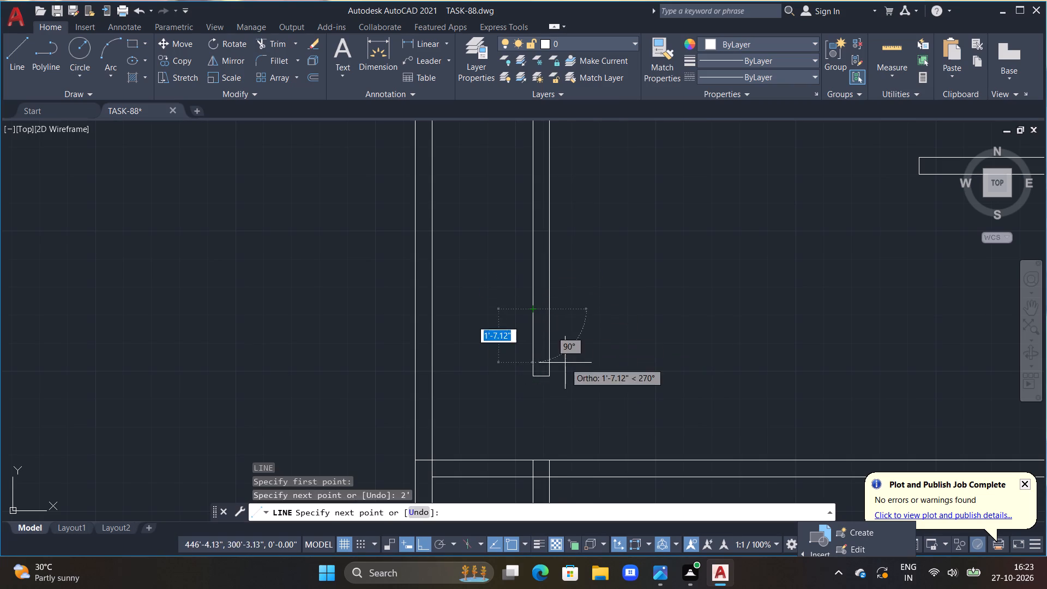
pyautogui.click(378, 309)
pyautogui.press('Escape')
# Offset the new horizontal line 6" upward to form a partition.
pyautogui.write('OFF 6"')
pyautogui.press('Return')
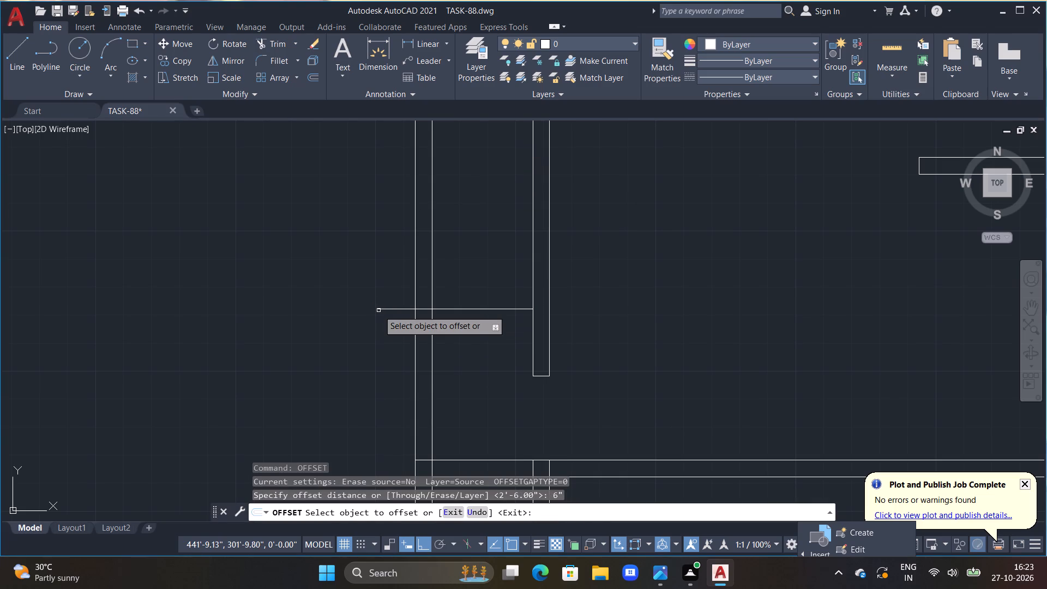
pyautogui.click(444, 308)
pyautogui.doubleClick(442, 292)
pyautogui.scroll(-1, 467, 303)
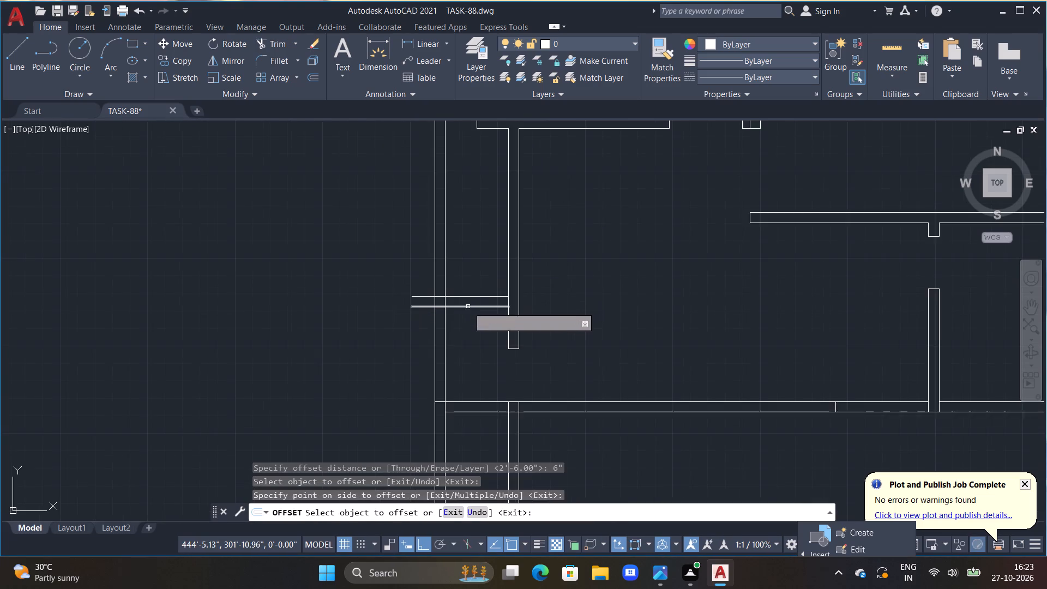
pyautogui.press('Escape')
pyautogui.scroll(1, 468, 306)
pyautogui.press('Escape')
# Trim the new short partition's lines back to the outer wall's inner face and open its junction with the vertical partition.
pyautogui.press('t')
pyautogui.write('R')
pyautogui.press('space')
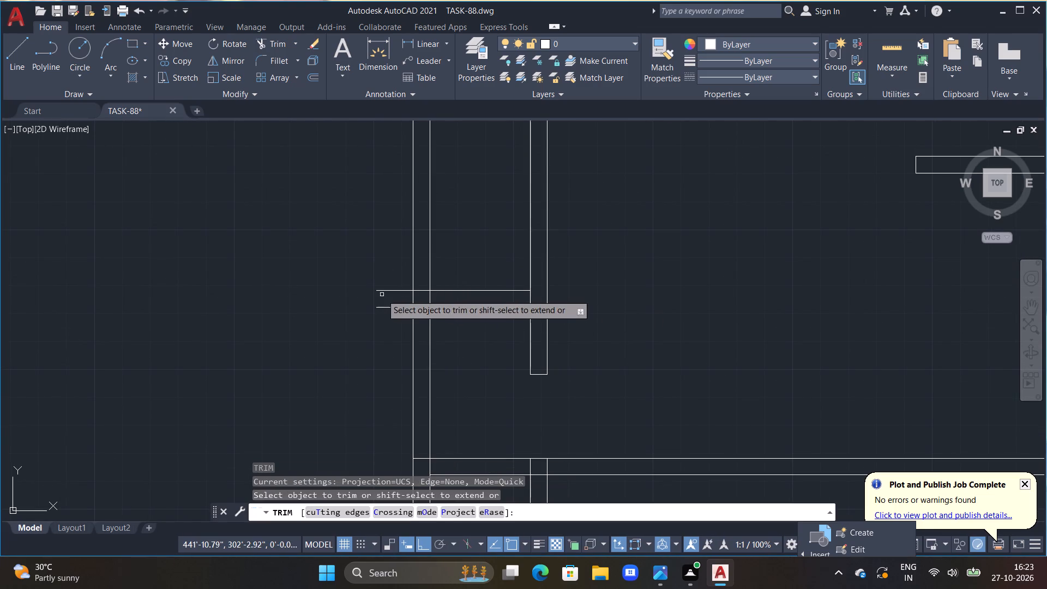
pyautogui.moveTo(389, 283); pyautogui.dragTo(391, 352)
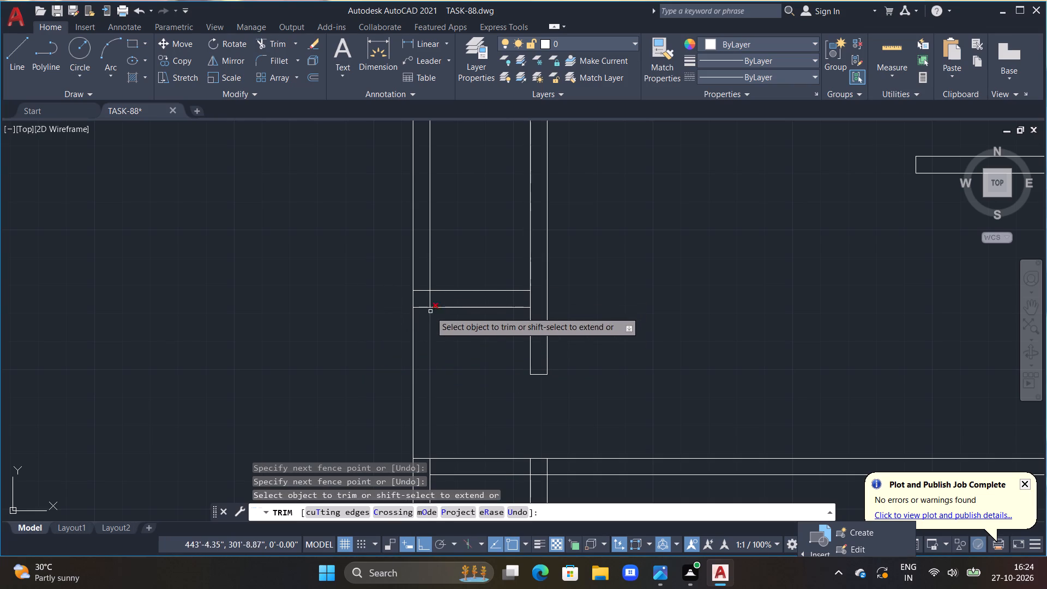
pyautogui.click(418, 291)
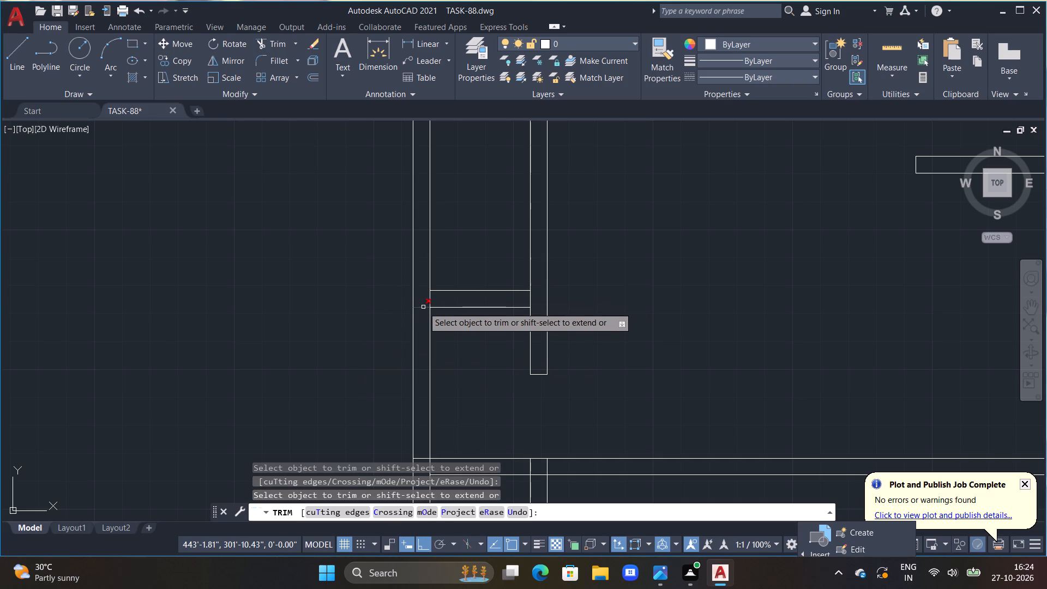
pyautogui.click(423, 307)
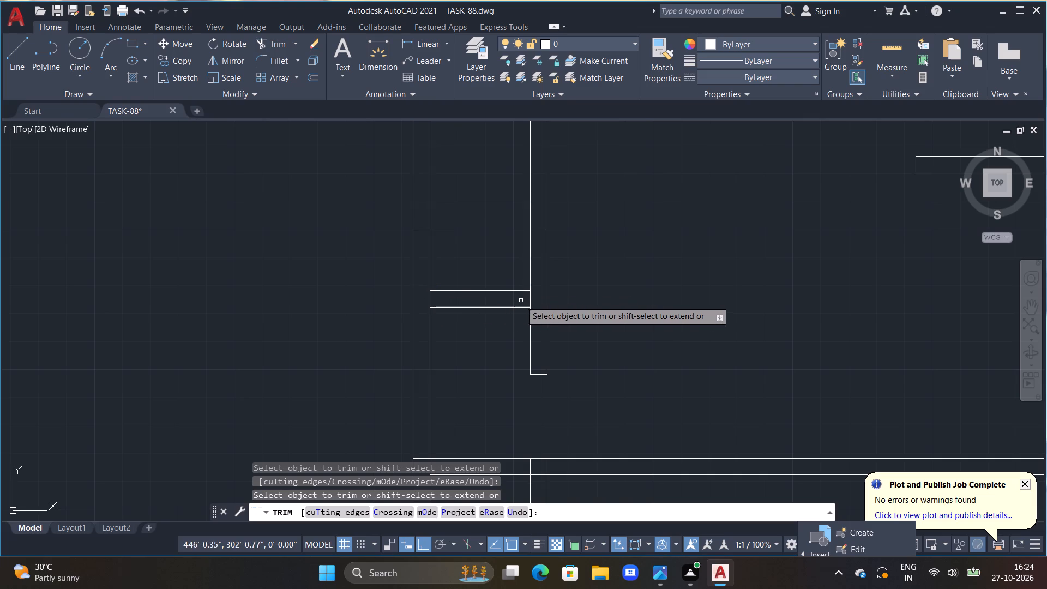
pyautogui.click(529, 299)
pyautogui.press('Escape')
pyautogui.press('Escape')
pyautogui.press('Escape')
pyautogui.press('Escape')
pyautogui.press('Escape')
pyautogui.press('Escape')
pyautogui.press('Escape')
pyautogui.press('Escape')
pyautogui.press('Escape')
pyautogui.press('Escape')
pyautogui.press('Escape')
pyautogui.press('Escape')
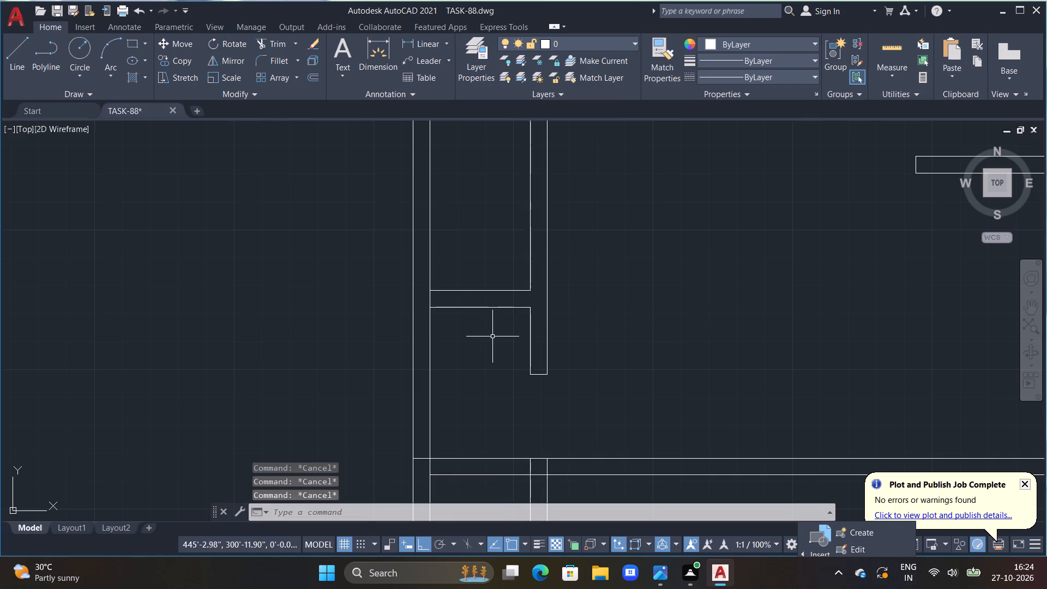
# Draw a short vertical line crossing both lines of the short partition, near the vertical partition.
pyautogui.write('L')
pyautogui.press('space')
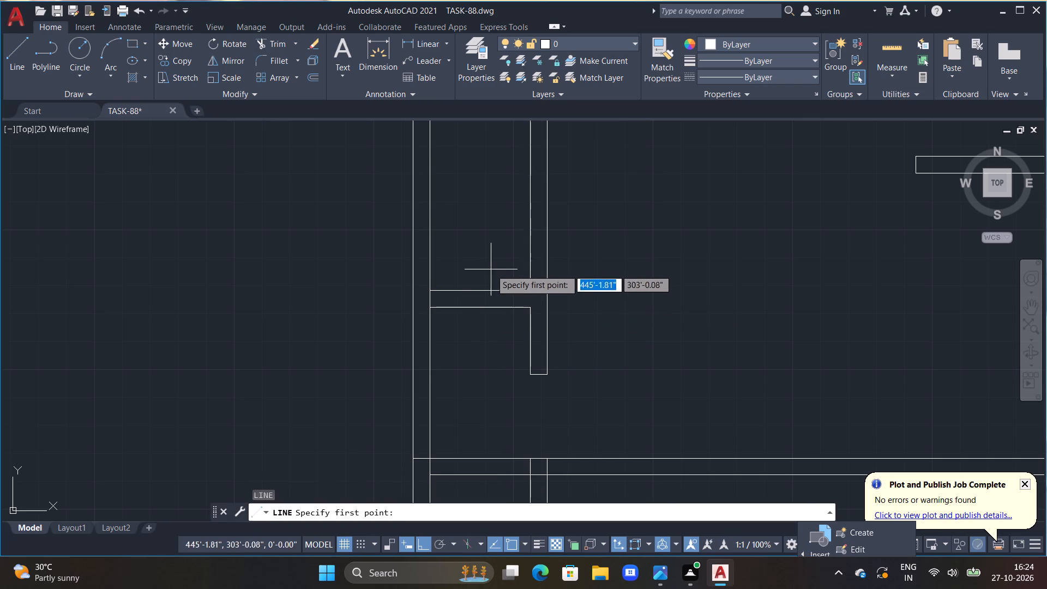
pyautogui.click(498, 278)
pyautogui.click(504, 327)
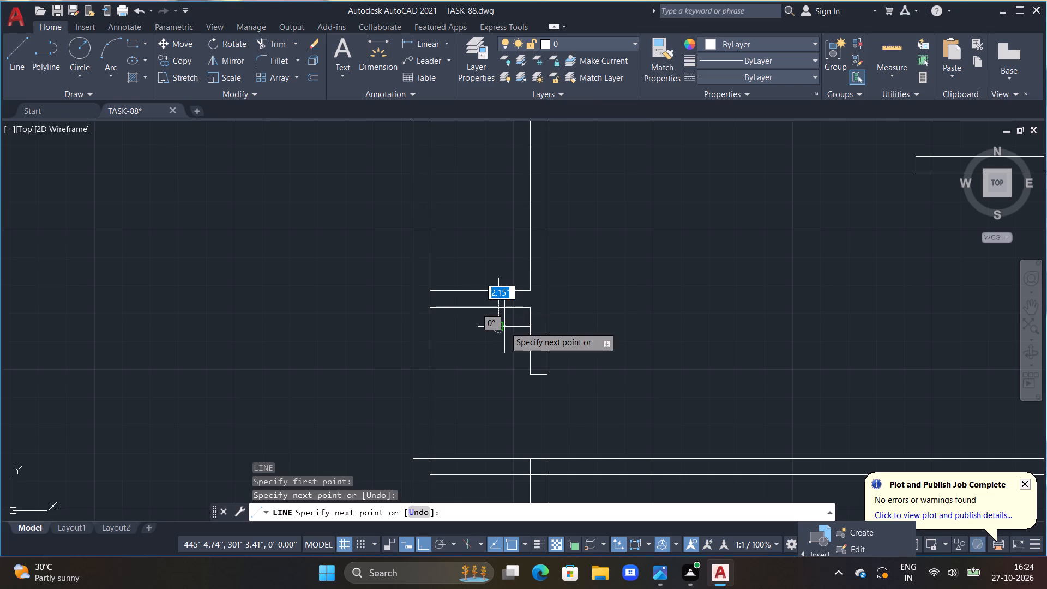
pyautogui.press('Escape')
# Offset the short vertical line 1'6" toward the left outer wall.
pyautogui.write('OF')
pyautogui.press('space')
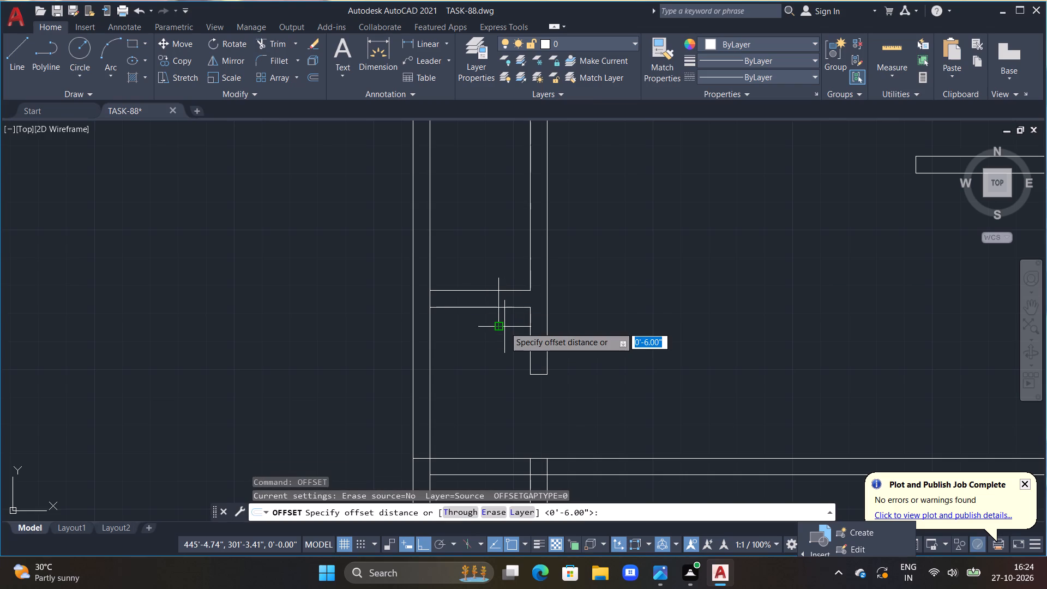
pyautogui.write("2'")
pyautogui.press('Return')
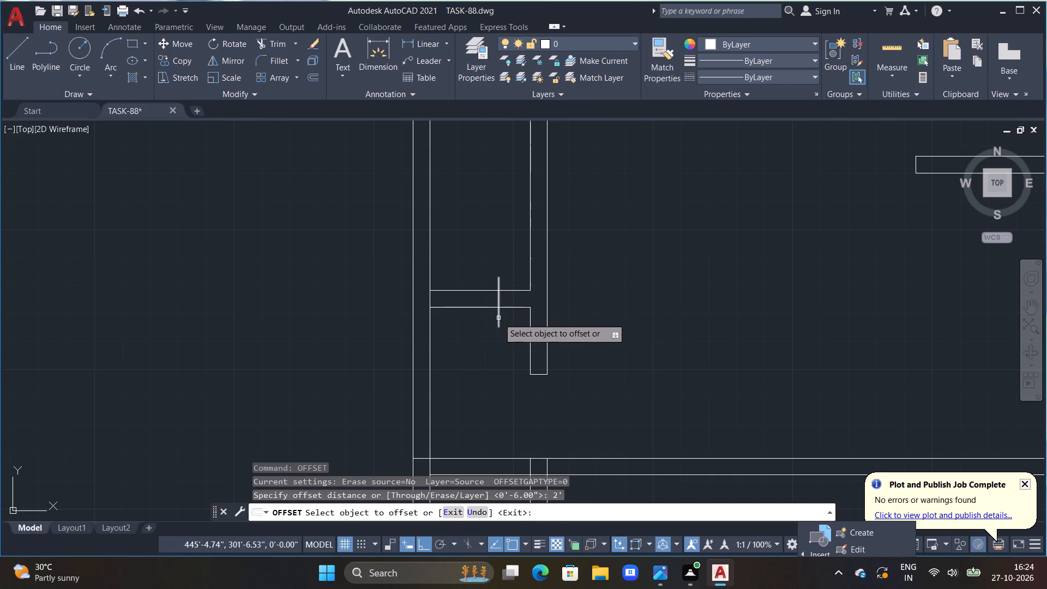
pyautogui.click(498, 318)
pyautogui.write('1\'6"')
pyautogui.press('Return')
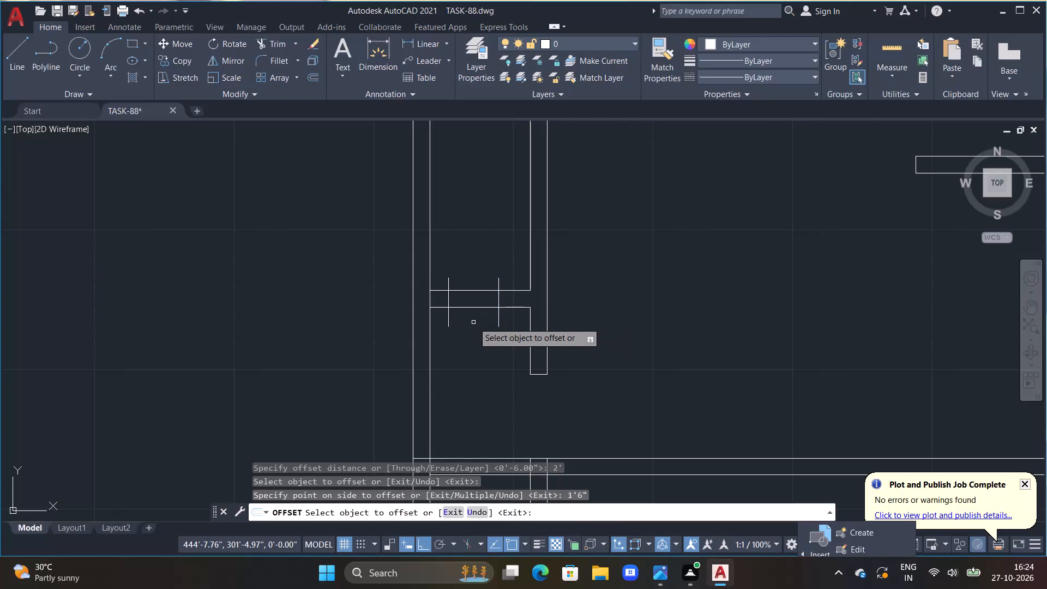
pyautogui.press('Escape')
pyautogui.press('Escape')
# Trim the short partition between the two vertical lines and remove their overhanging ends to form the door opening.
pyautogui.write('TR')
pyautogui.press('space')
pyautogui.press('space')
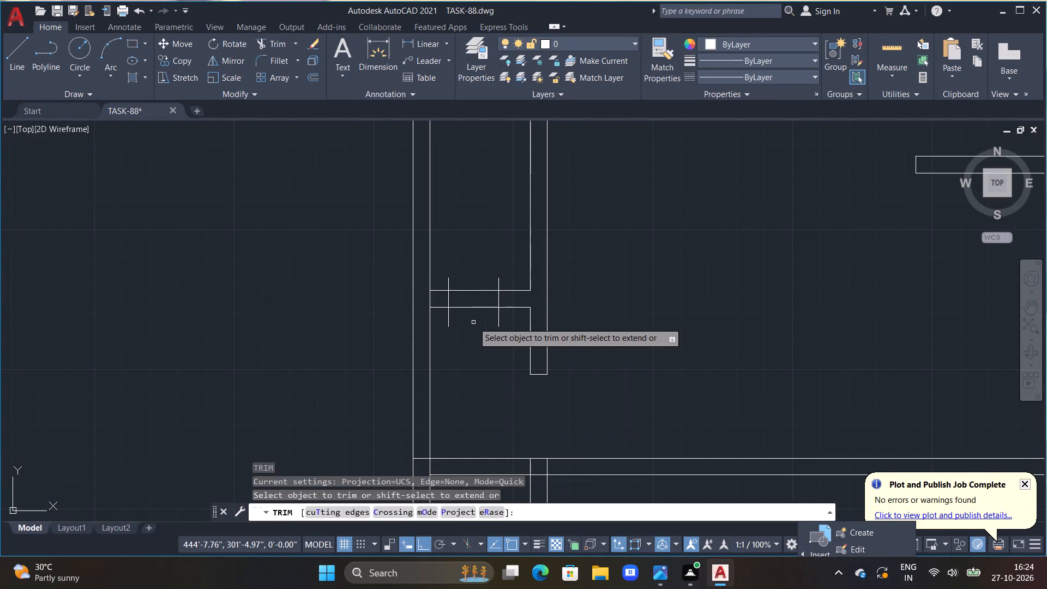
pyautogui.click(449, 314)
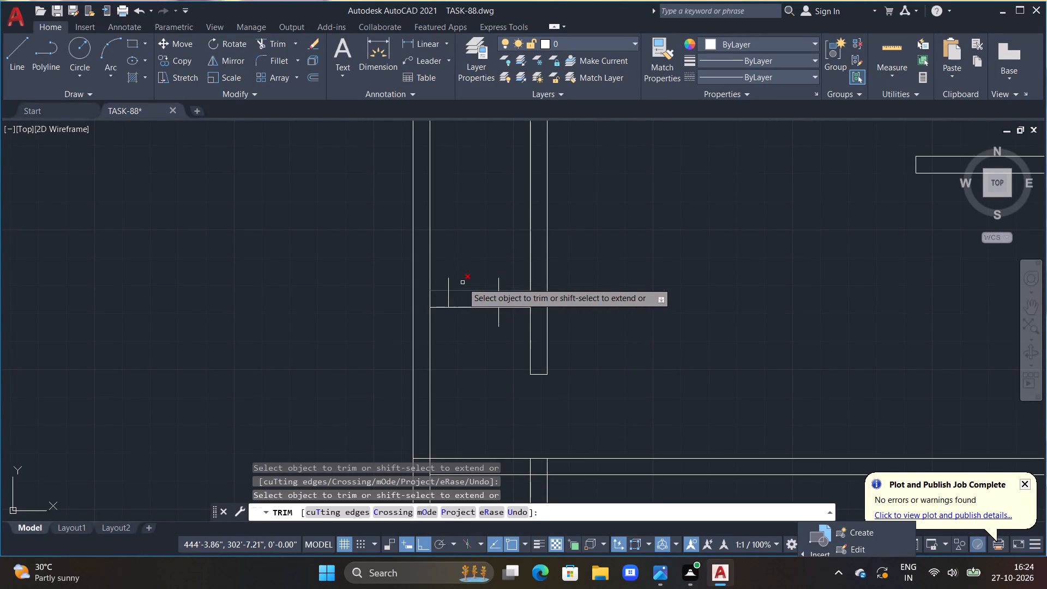
pyautogui.moveTo(462, 283); pyautogui.dragTo(466, 325)
pyautogui.doubleClick(501, 314)
pyautogui.click(463, 287)
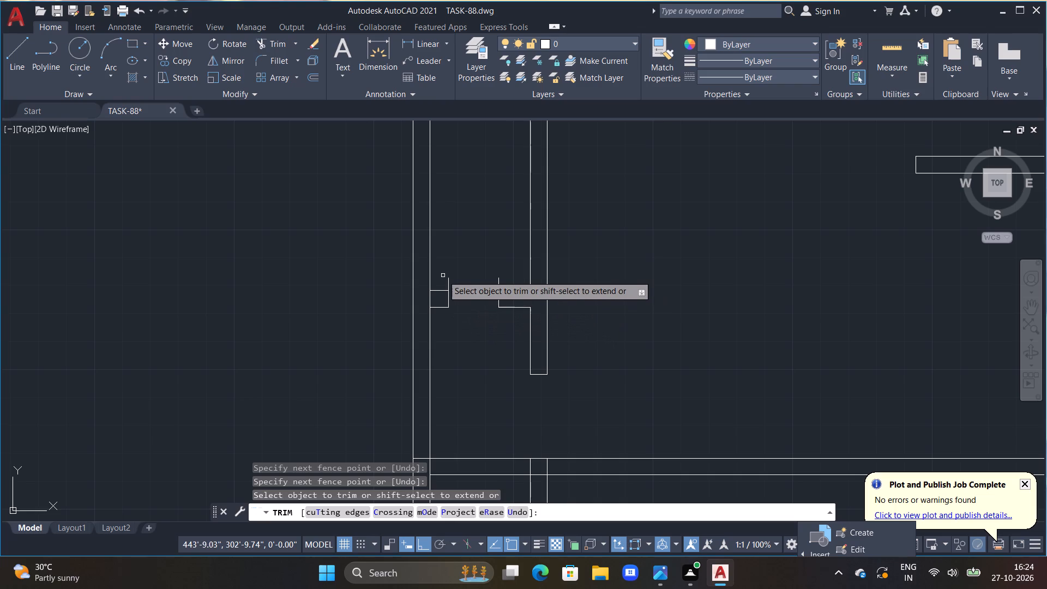
pyautogui.click(450, 281)
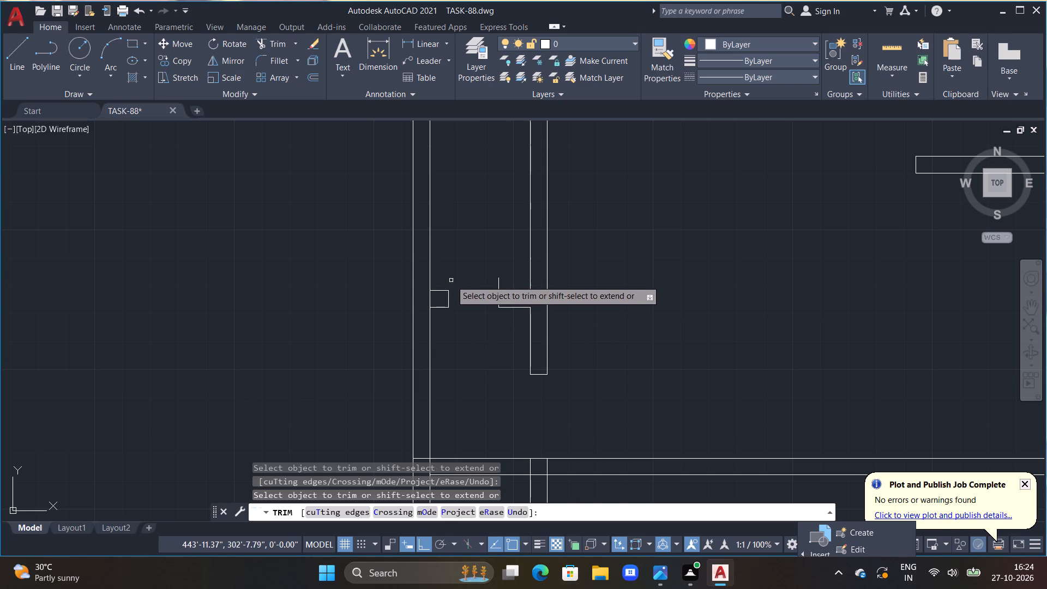
pyautogui.click(498, 280)
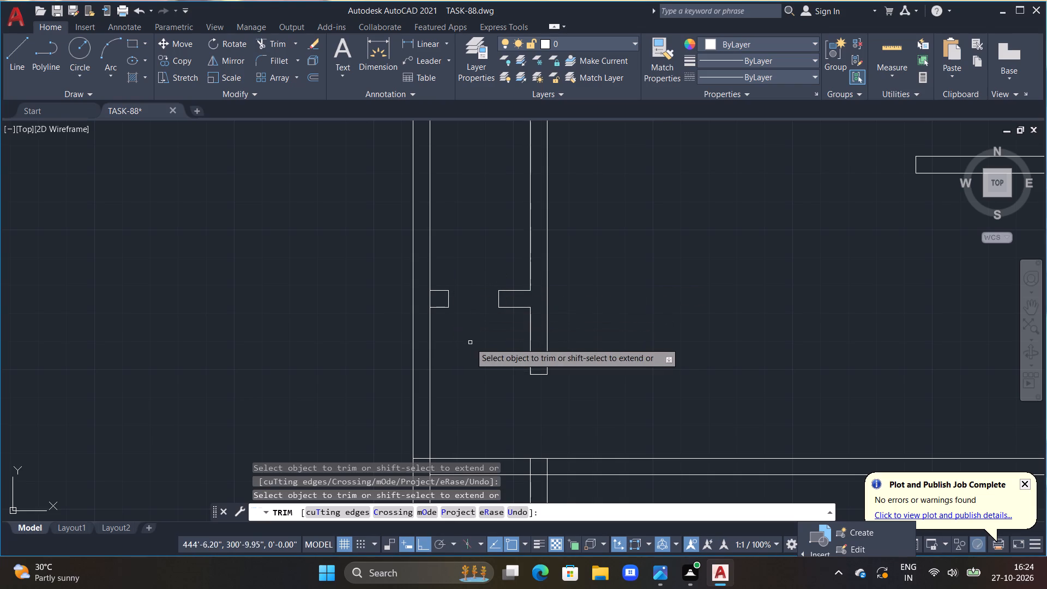
# Trim away the vertical partition below the lower horizontal partition, including its remaining pieces inside that partition.
pyautogui.scroll(-2, 464, 333)
pyautogui.moveTo(491, 366); pyautogui.dragTo(408, 271, button='middle')
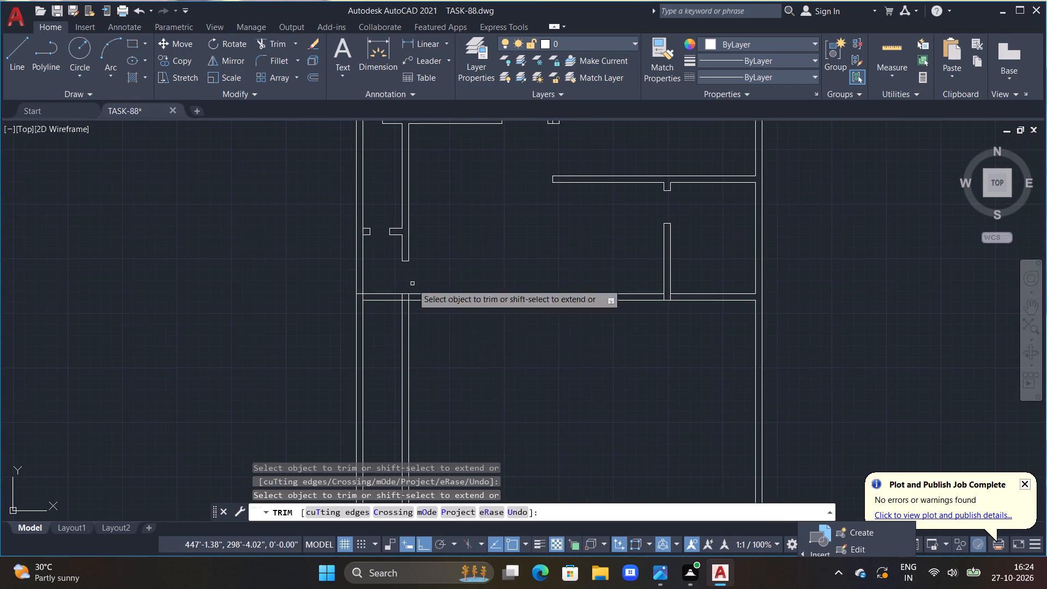
pyautogui.moveTo(442, 357); pyautogui.dragTo(477, 333, button='middle')
pyautogui.scroll(-1, 458, 323)
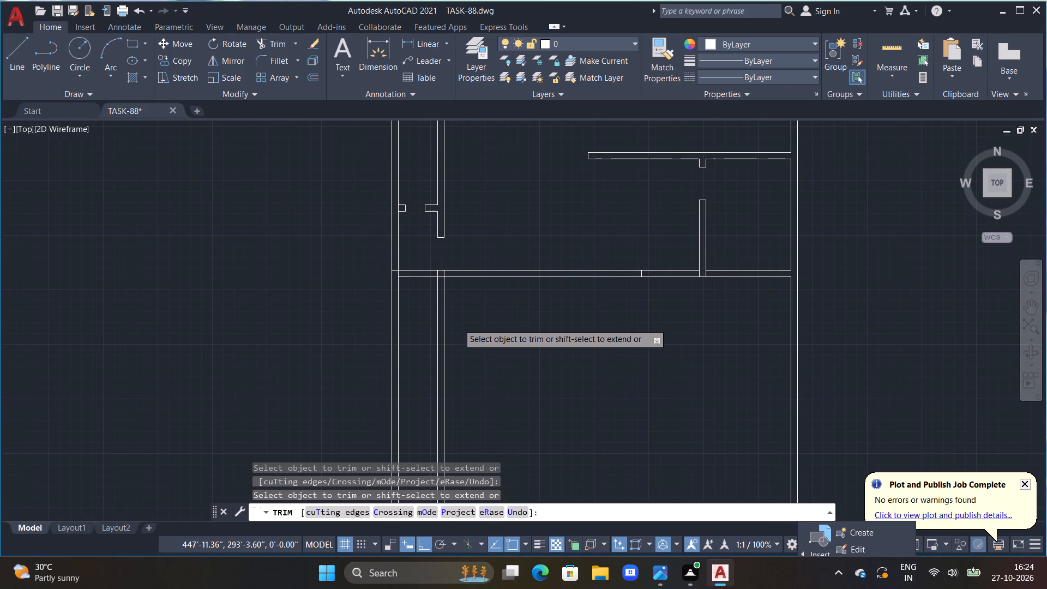
pyautogui.scroll(1, 458, 323)
pyautogui.moveTo(427, 312); pyautogui.dragTo(476, 325)
pyautogui.click(476, 325)
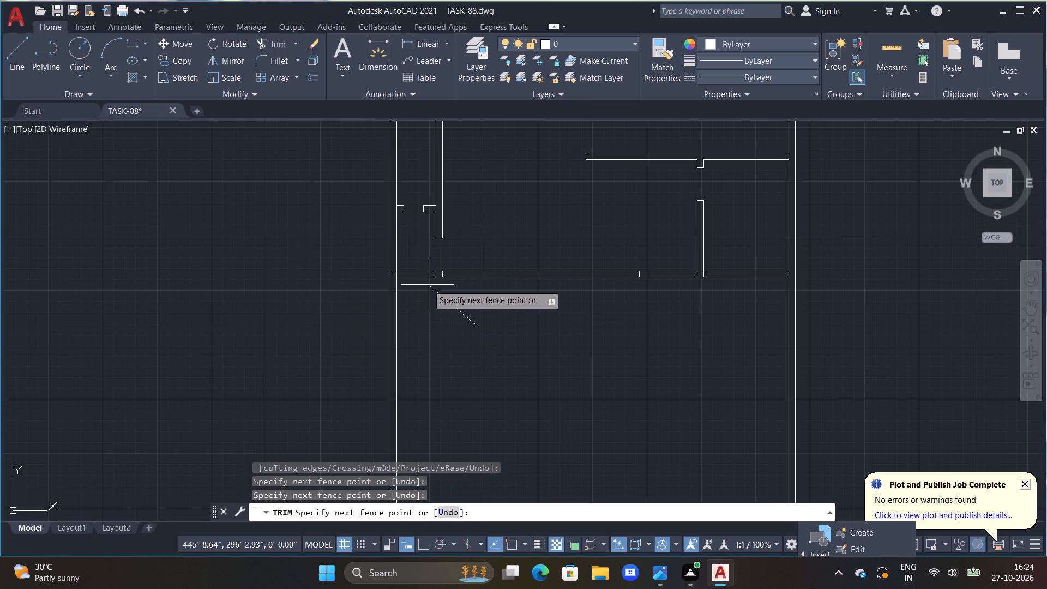
pyautogui.scroll(1, 456, 320)
pyautogui.click(457, 320)
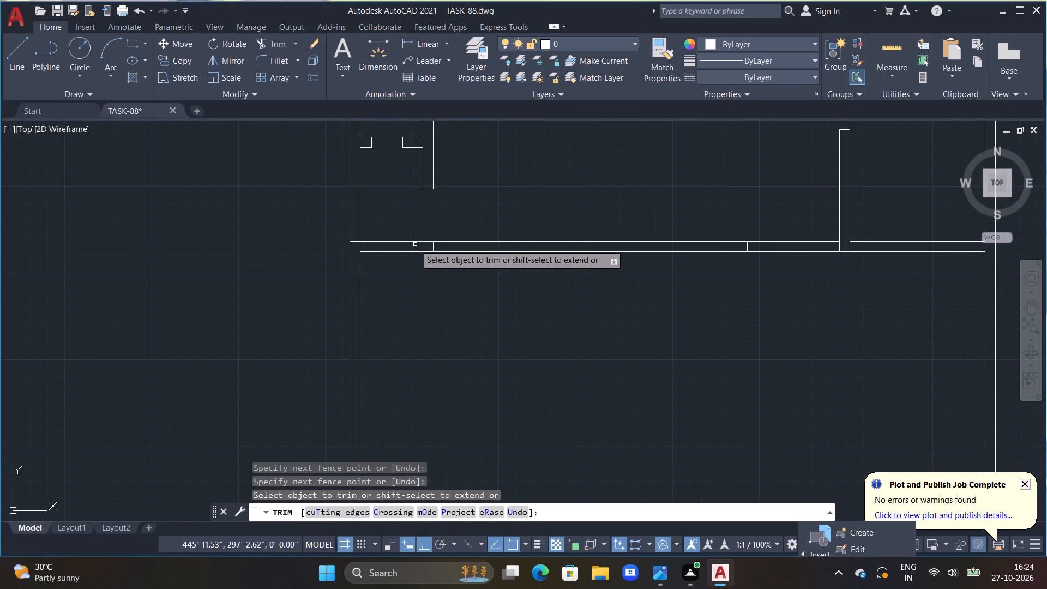
pyautogui.click(423, 246)
pyautogui.click(434, 248)
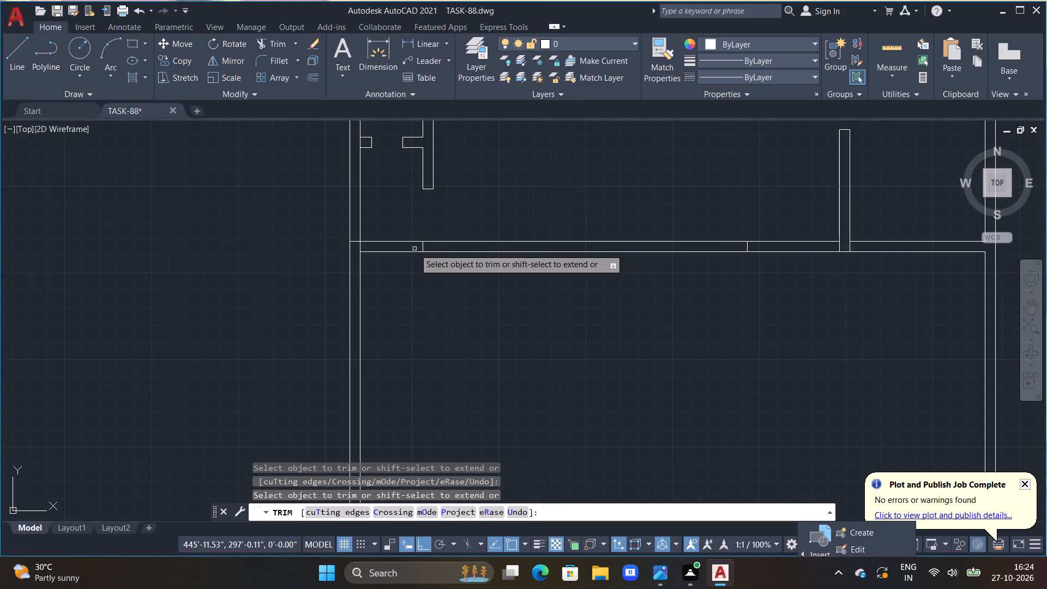
pyautogui.click(423, 247)
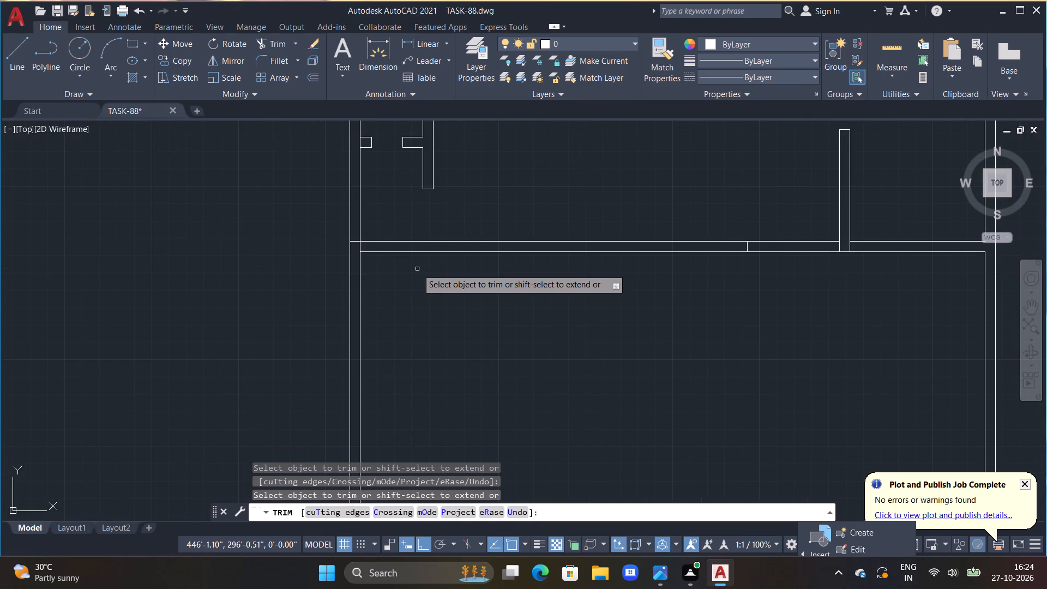
pyautogui.press('Escape')
pyautogui.press('Escape')
pyautogui.press('Escape')
pyautogui.press('Escape')
pyautogui.press('Escape')
pyautogui.press('Escape')
pyautogui.press('Escape')
pyautogui.press('Escape')
pyautogui.press('Escape')
pyautogui.press('Escape')
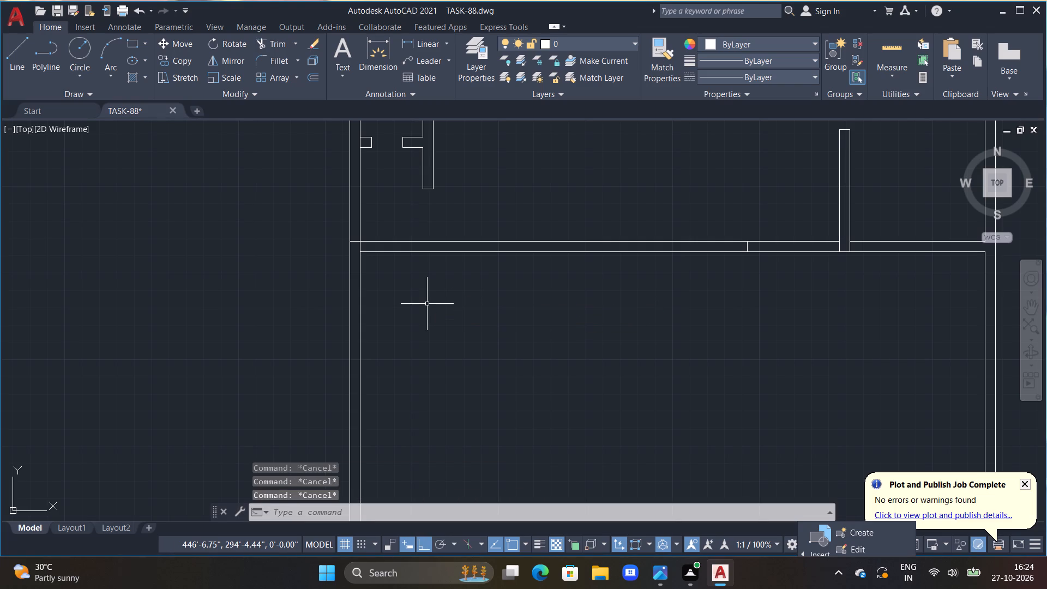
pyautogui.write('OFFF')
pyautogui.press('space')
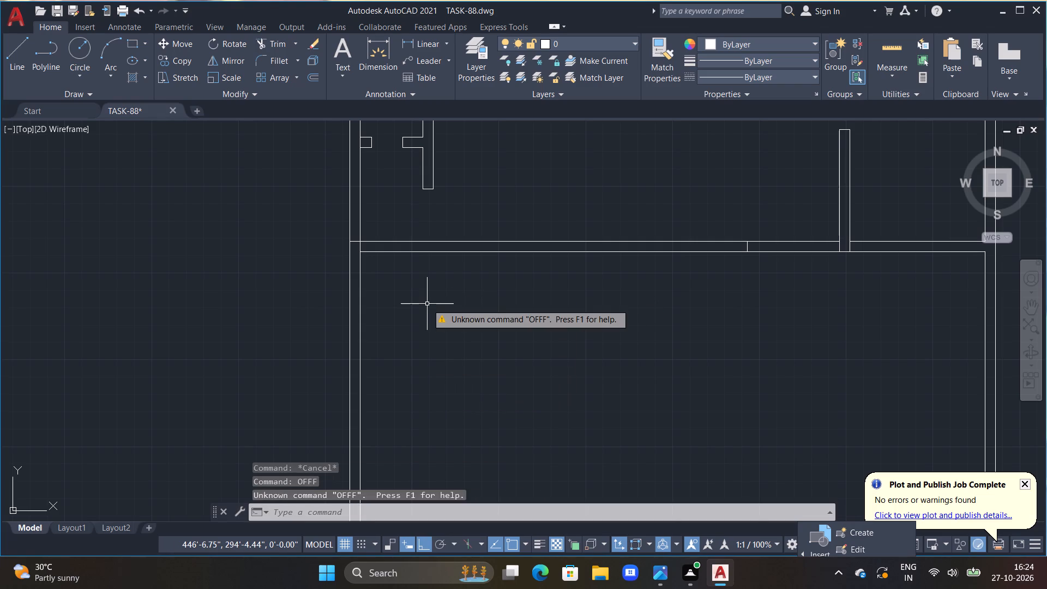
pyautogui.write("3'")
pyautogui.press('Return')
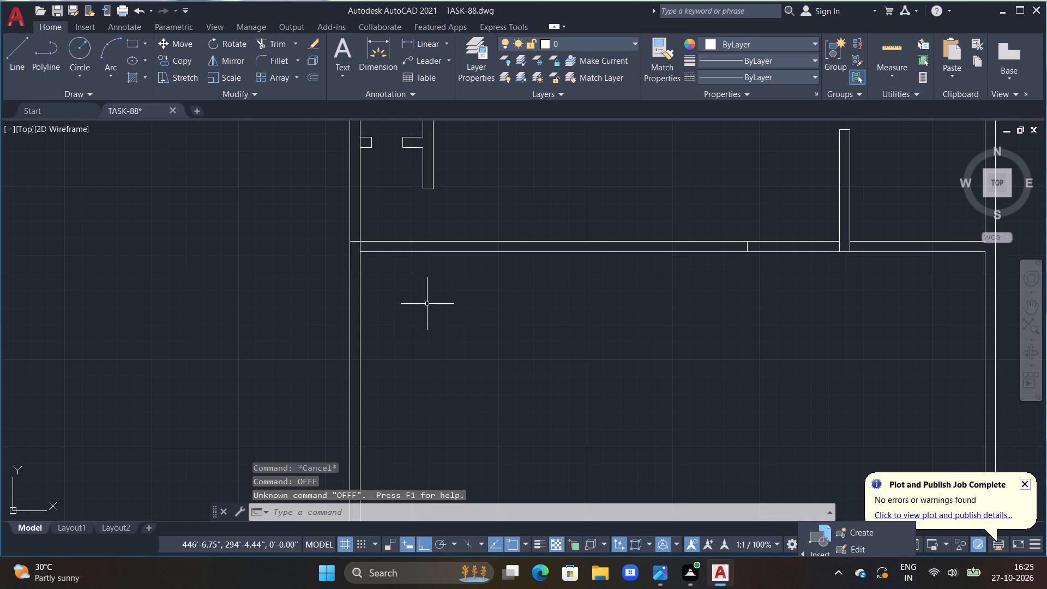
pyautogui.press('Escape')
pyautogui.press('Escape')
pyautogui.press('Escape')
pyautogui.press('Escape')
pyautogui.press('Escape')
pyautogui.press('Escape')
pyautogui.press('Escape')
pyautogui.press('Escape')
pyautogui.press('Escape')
# Offset the left outer wall's inner line 3' into the lower room, and offset the new line 6" back toward the wall to form a partition.
pyautogui.write("OFF 3'")
pyautogui.press('Return')
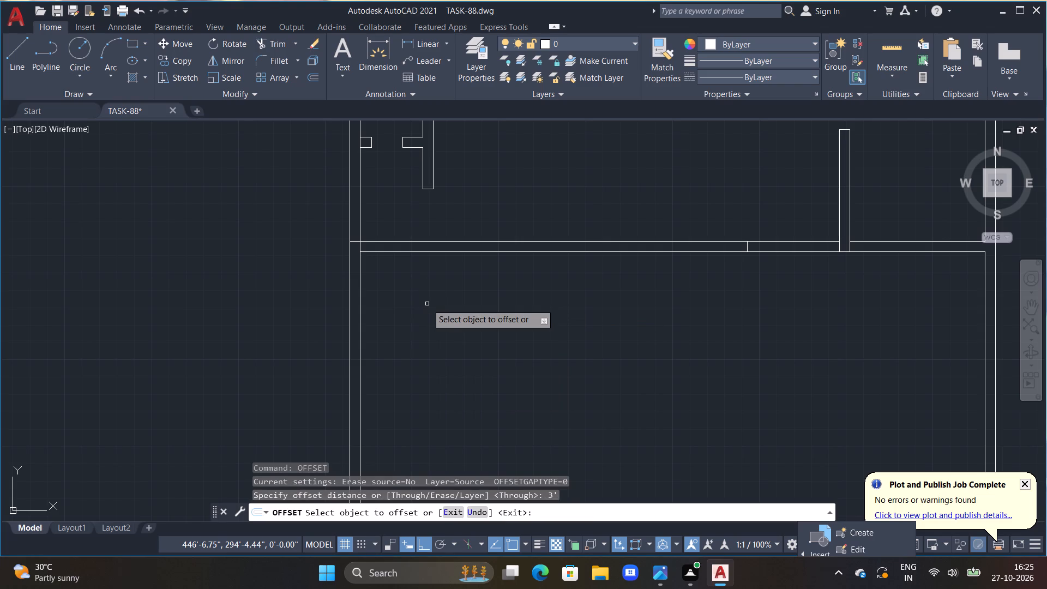
pyautogui.click(361, 356)
pyautogui.moveTo(361, 356); pyautogui.dragTo(366, 359)
pyautogui.click(381, 362)
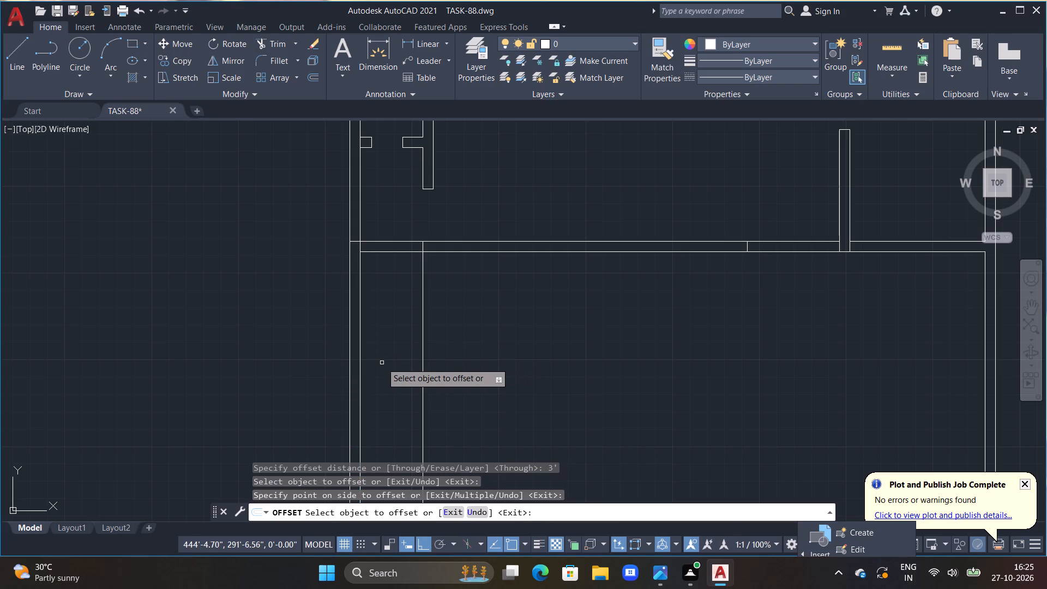
pyautogui.click(423, 361)
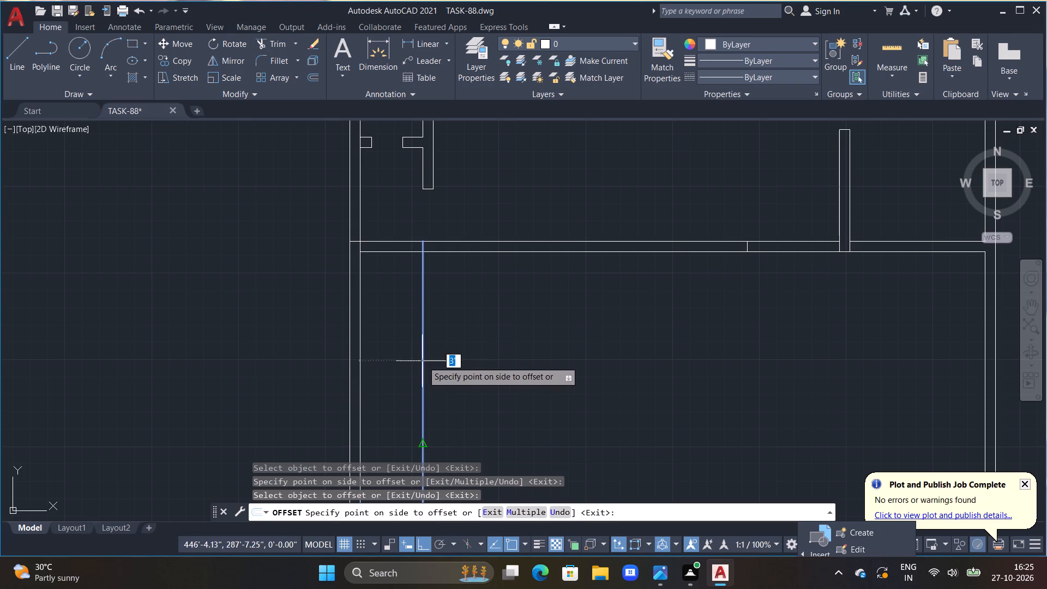
pyautogui.write('6"')
pyautogui.press('Return')
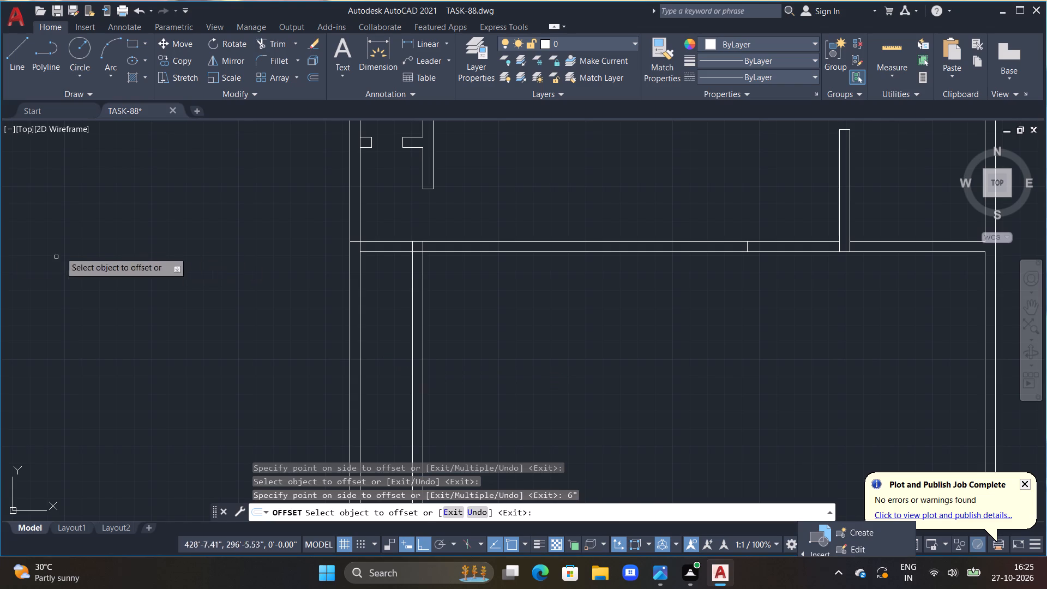
# Offset the lower horizontal partition's bottom line 6'6" downward, and offset the resulting line another 6" downward to form a partition.
pyautogui.click(393, 252)
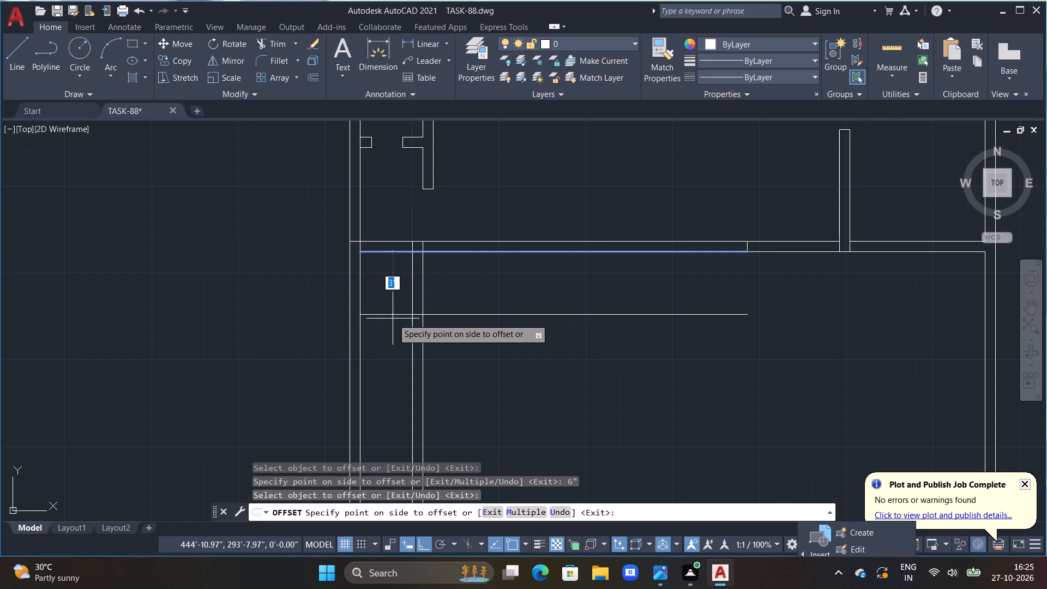
pyautogui.write('6\'6"')
pyautogui.press('Return')
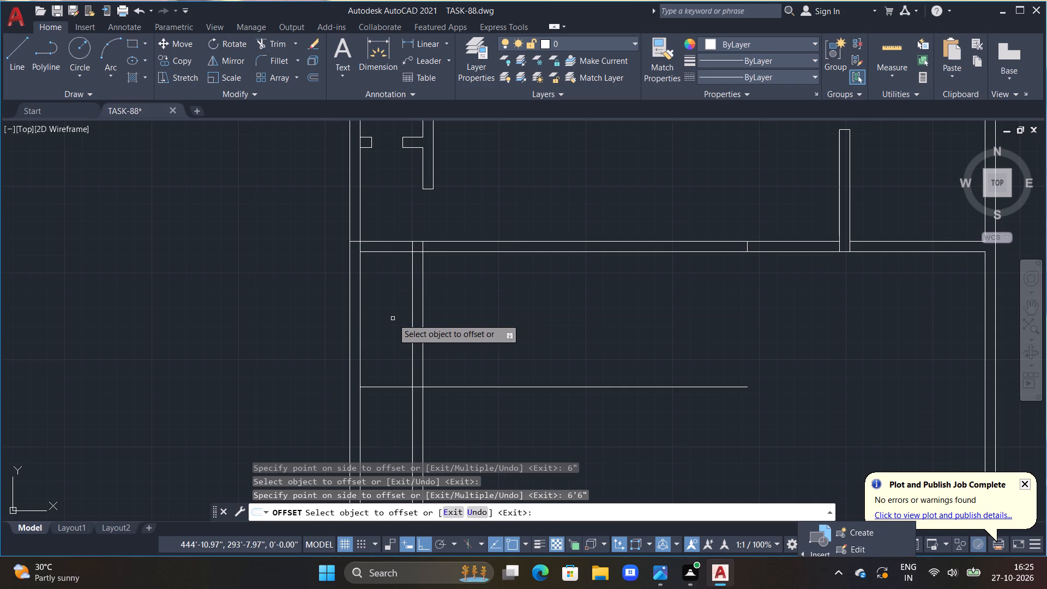
pyautogui.scroll(-2, 533, 322)
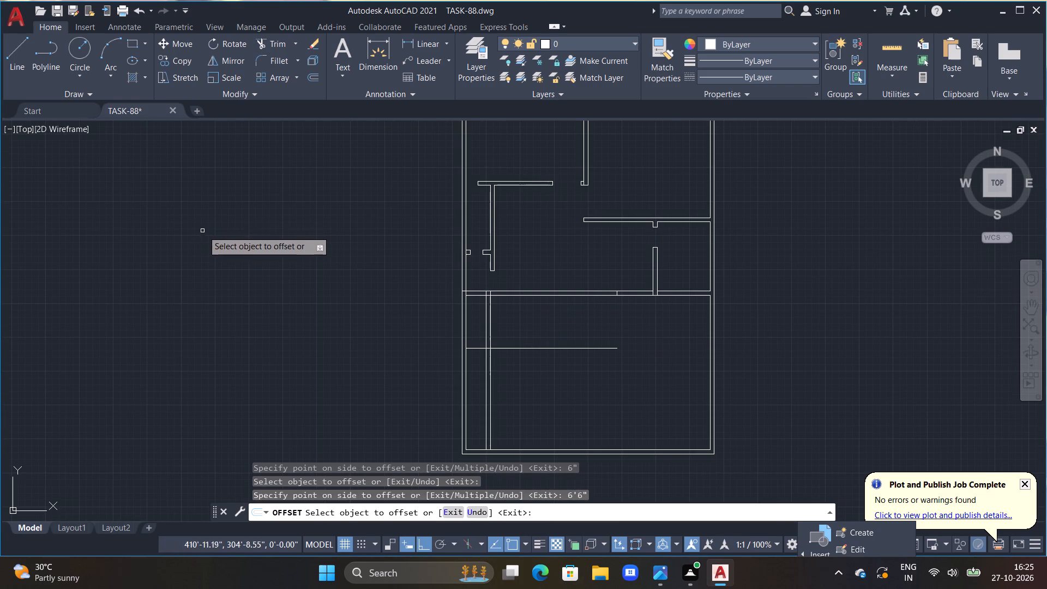
pyautogui.moveTo(569, 381); pyautogui.dragTo(567, 328, button='middle')
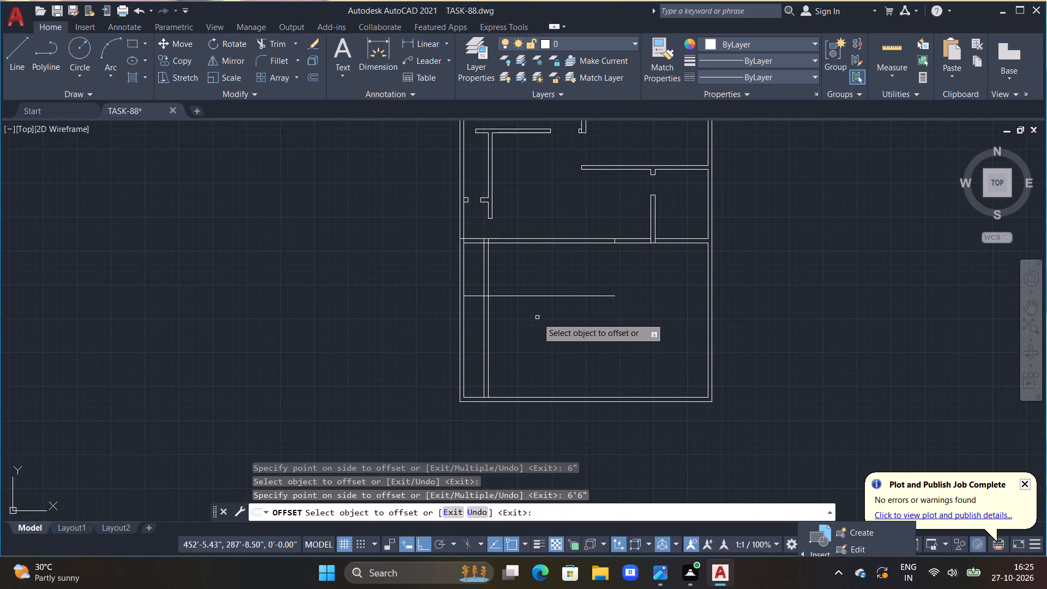
pyautogui.click(510, 297)
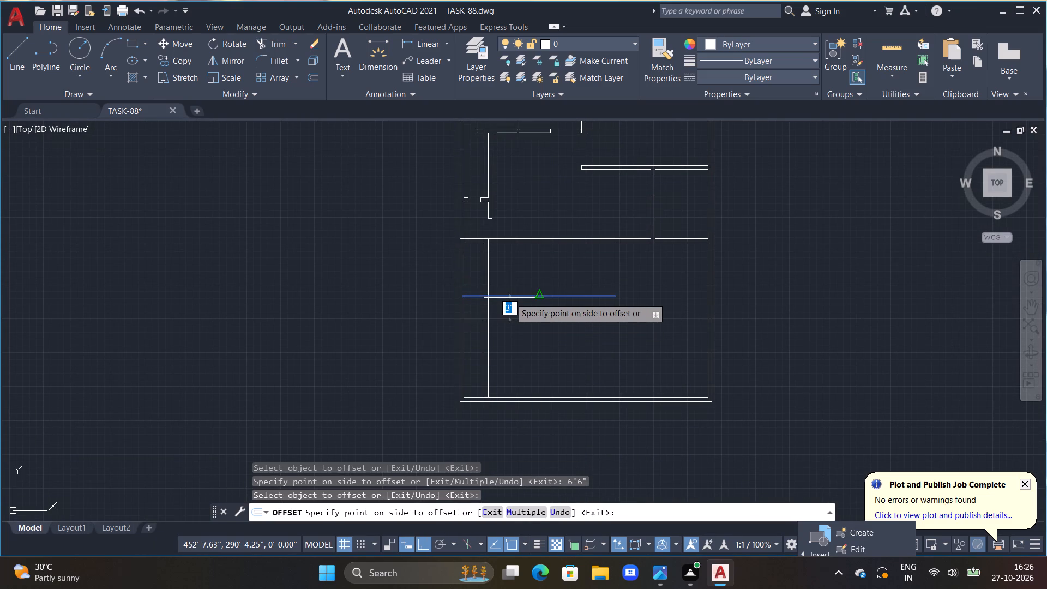
pyautogui.write('6"')
pyautogui.press('Return')
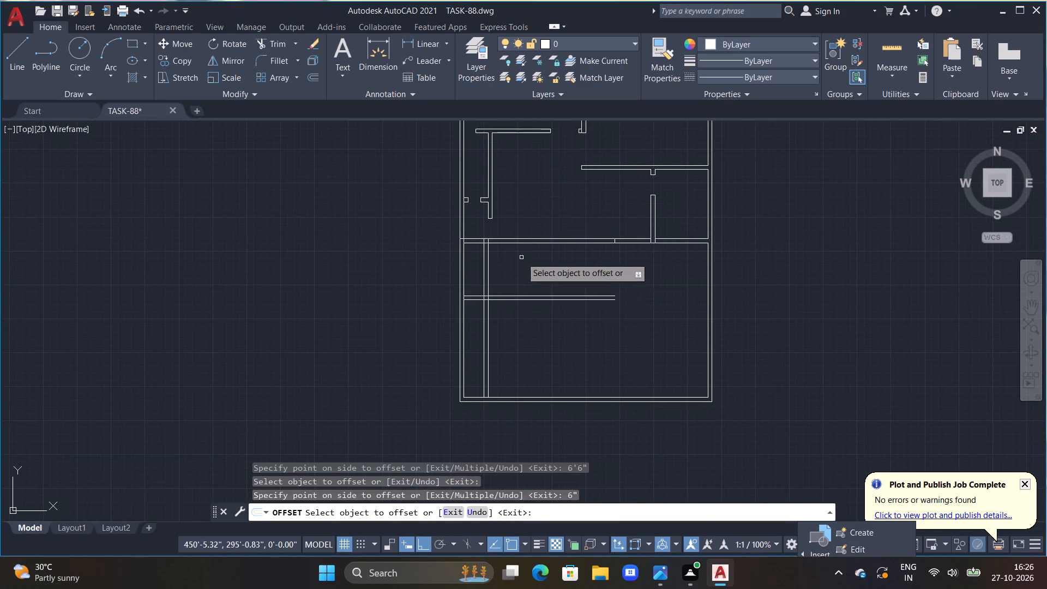
pyautogui.moveTo(521, 258); pyautogui.dragTo(556, 302, button='middle')
pyautogui.scroll(2, 535, 285)
pyautogui.press('`')
pyautogui.press('Escape')
pyautogui.press('Escape')
pyautogui.press('Escape')
pyautogui.press('Escape')
pyautogui.press('Escape')
pyautogui.press('Escape')
pyautogui.press('Escape')
pyautogui.press('Escape')
pyautogui.press('Escape')
pyautogui.press('Escape')
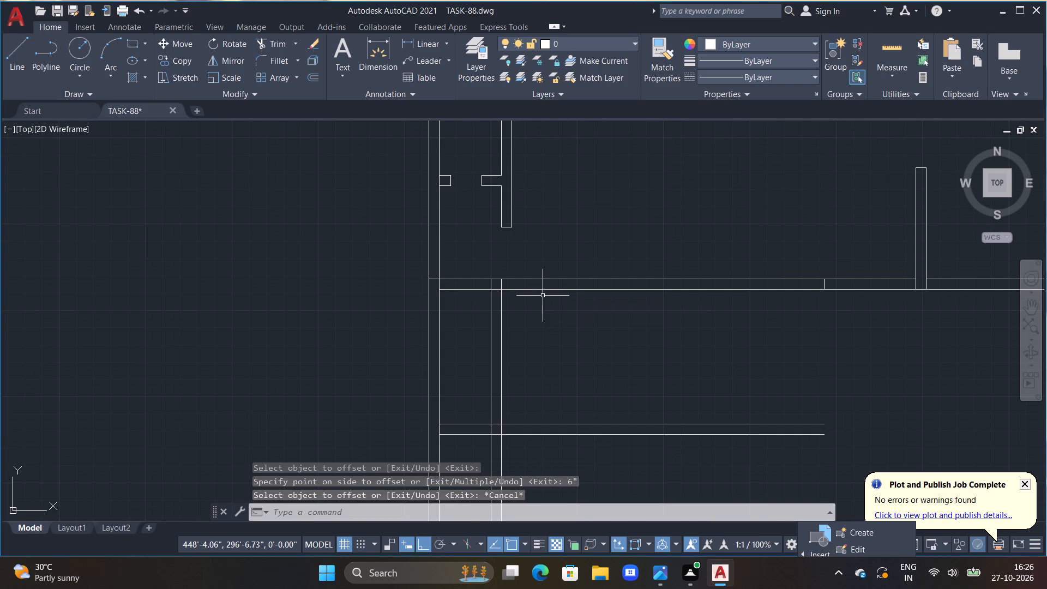
# Trim the lower horizontal partition between the left outer wall and the new vertical partition, clearing the overlapping pieces at the wall and corner.
pyautogui.write('TR')
pyautogui.press('space')
pyautogui.moveTo(454, 313); pyautogui.dragTo(477, 265)
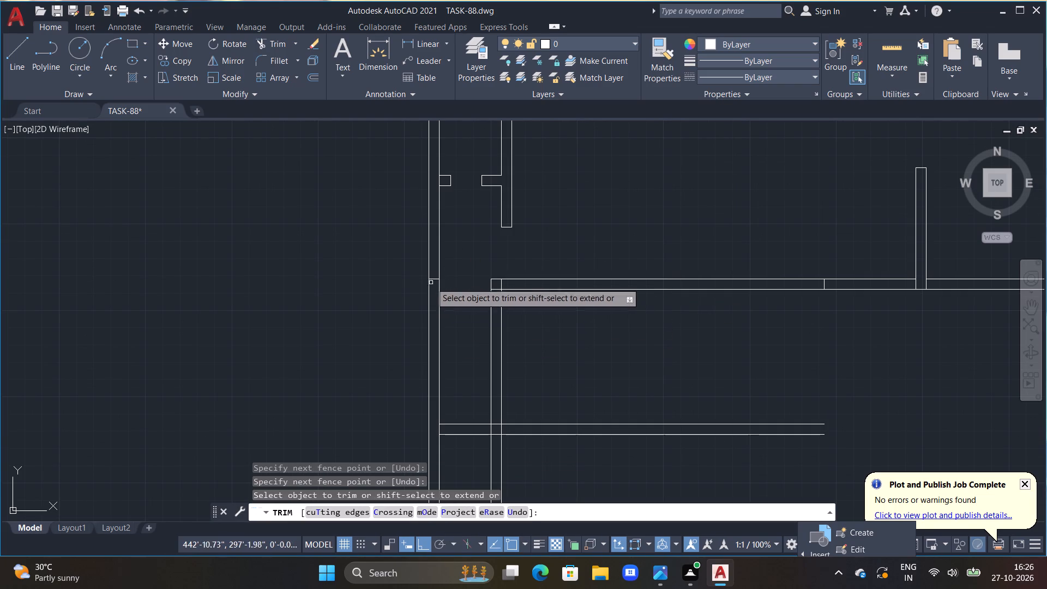
pyautogui.click(432, 279)
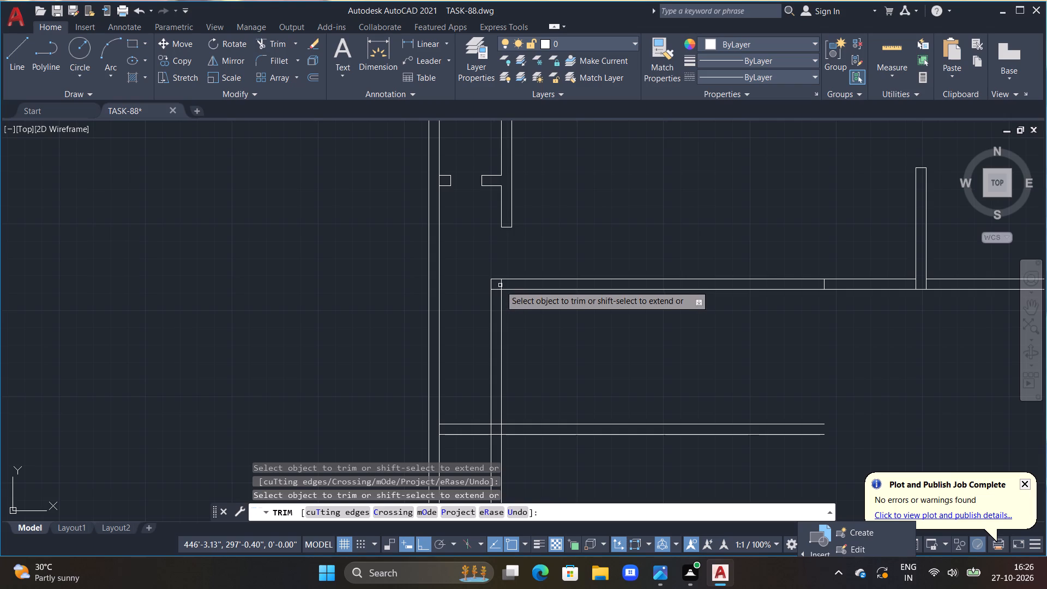
pyautogui.click(501, 285)
# Trim away the new horizontal partition across the lower room, including its pieces through the vertical partition and up to the left outer wall.
pyautogui.moveTo(557, 372); pyautogui.dragTo(548, 310, button='middle')
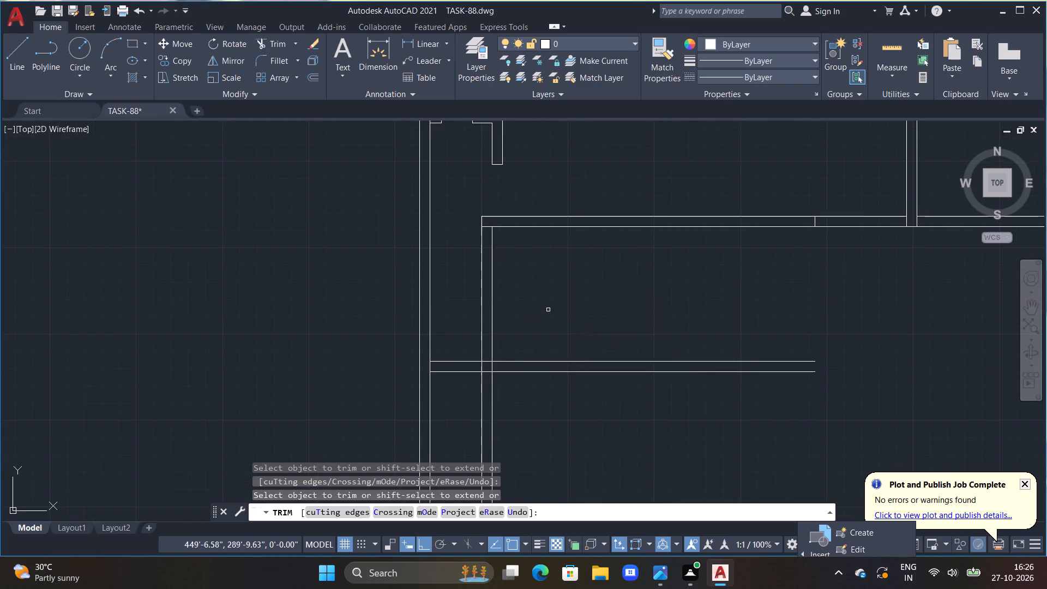
pyautogui.scroll(-1, 495, 400)
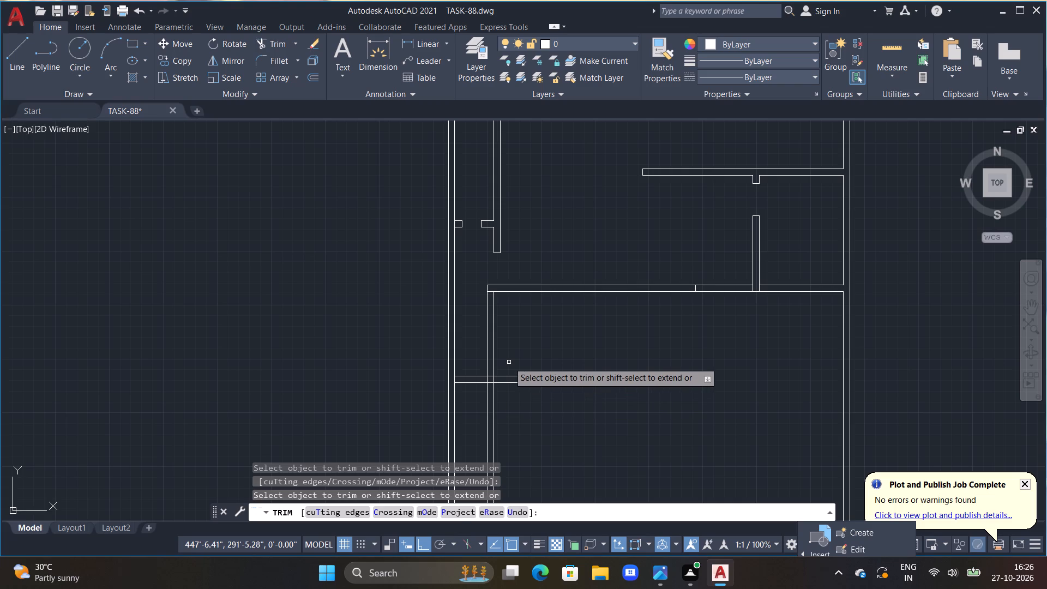
pyautogui.moveTo(509, 347); pyautogui.dragTo(530, 427)
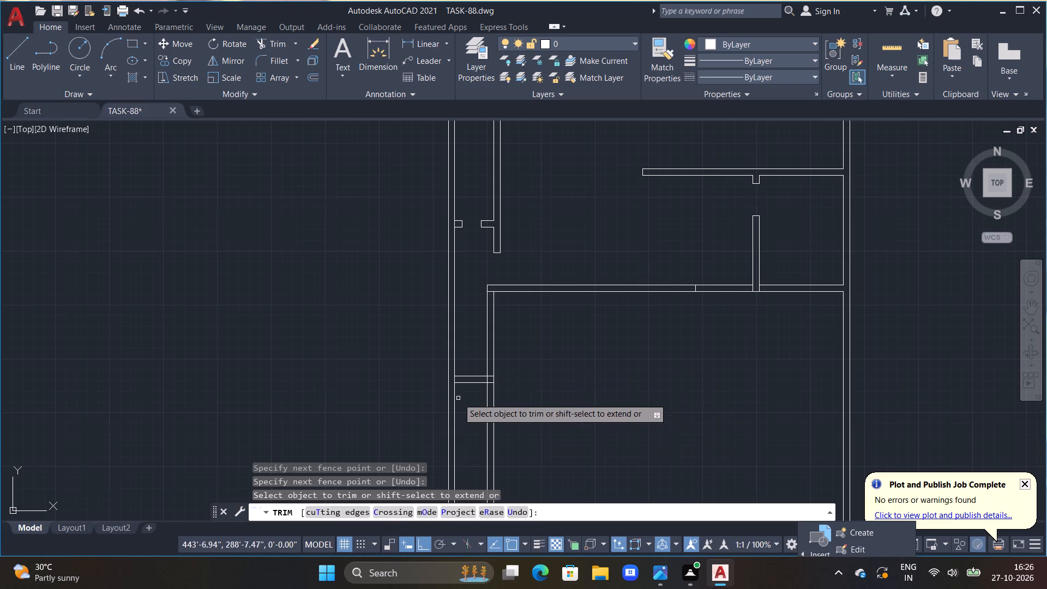
pyautogui.scroll(1, 492, 385)
pyautogui.click(487, 370)
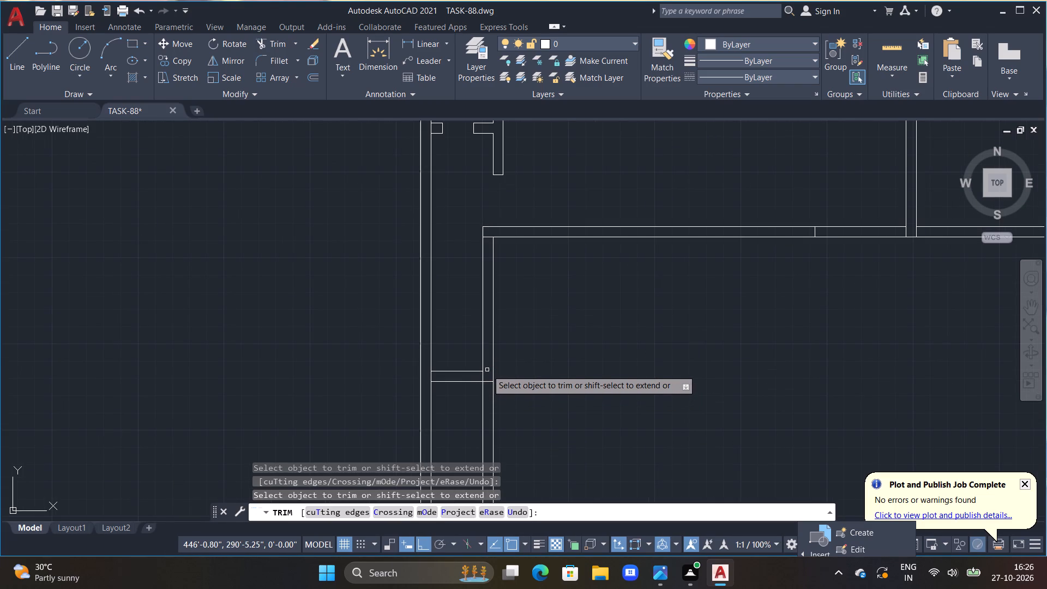
pyautogui.click(487, 382)
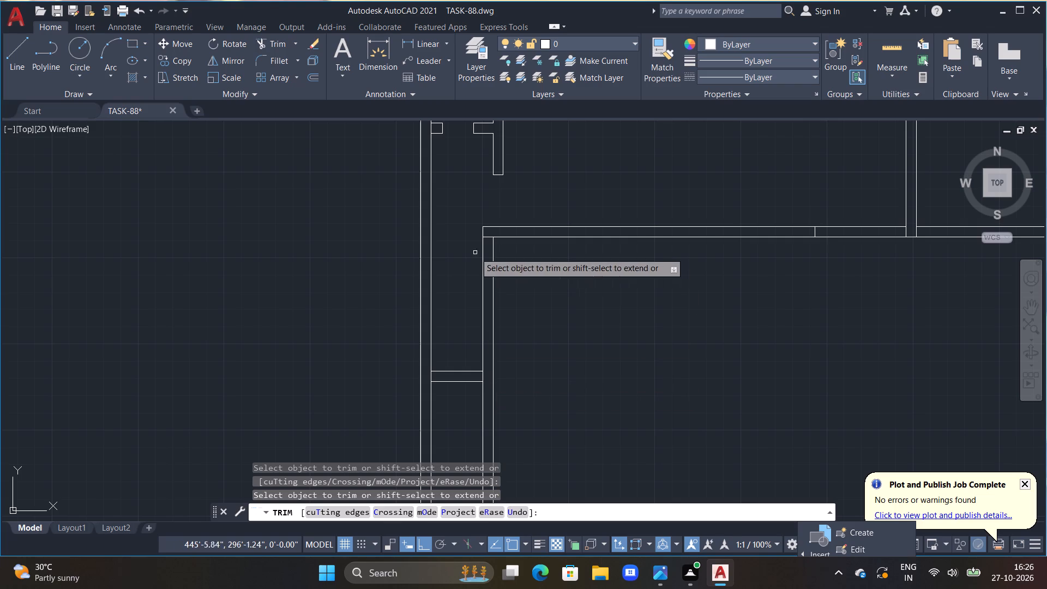
pyautogui.moveTo(451, 338); pyautogui.dragTo(466, 403)
pyautogui.click(457, 391)
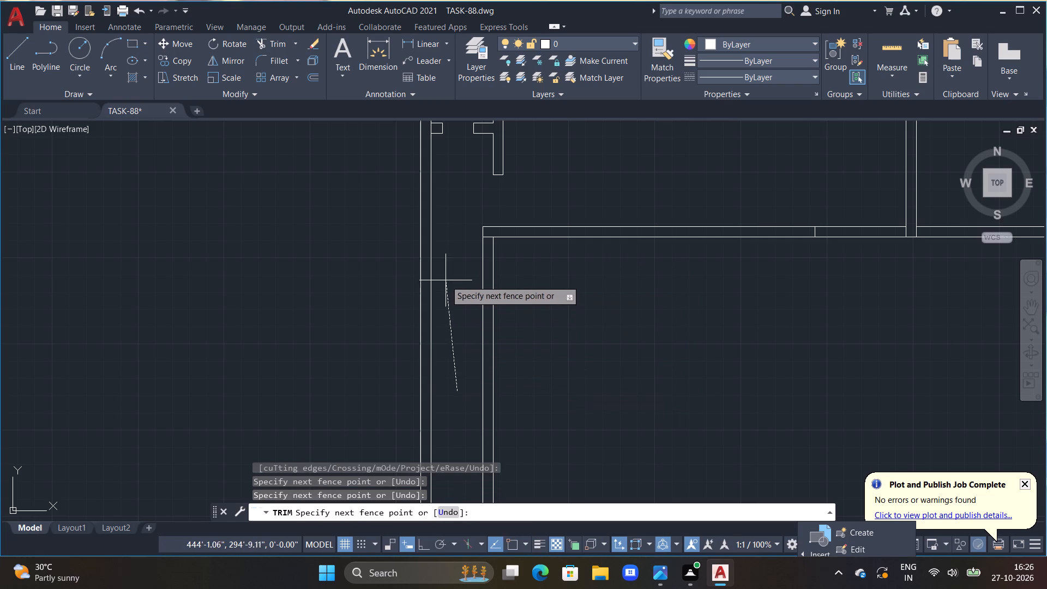
pyautogui.moveTo(446, 286); pyautogui.dragTo(446, 279)
# Remove the leftover short cross line inside the lower horizontal partition, west of the right-hand vertical partition.
pyautogui.scroll(-3, 546, 299)
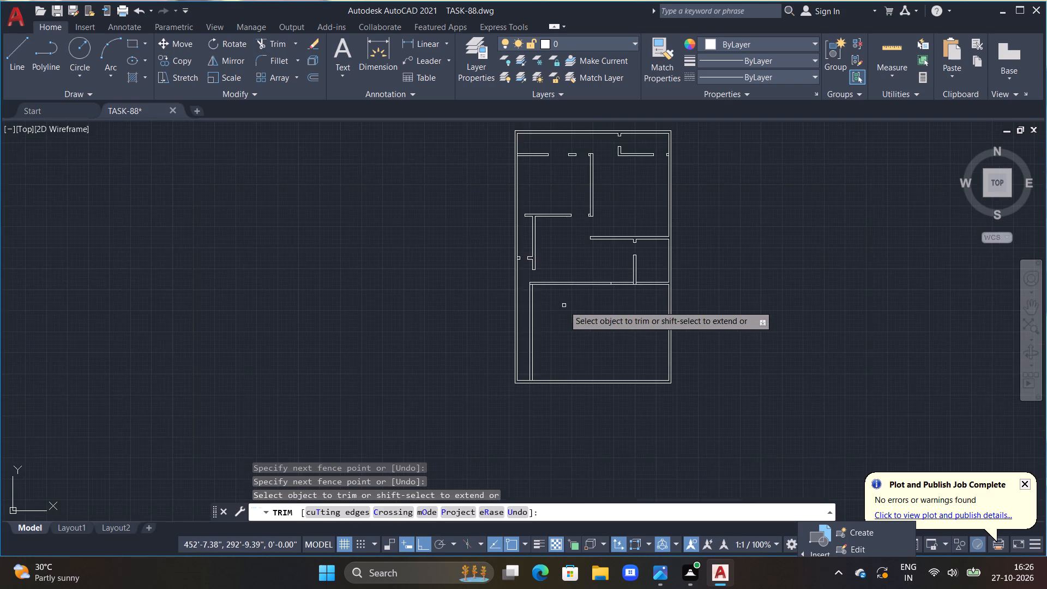
pyautogui.moveTo(574, 312); pyautogui.dragTo(449, 283, button='middle')
pyautogui.scroll(2, 460, 289)
pyautogui.scroll(2, 494, 196)
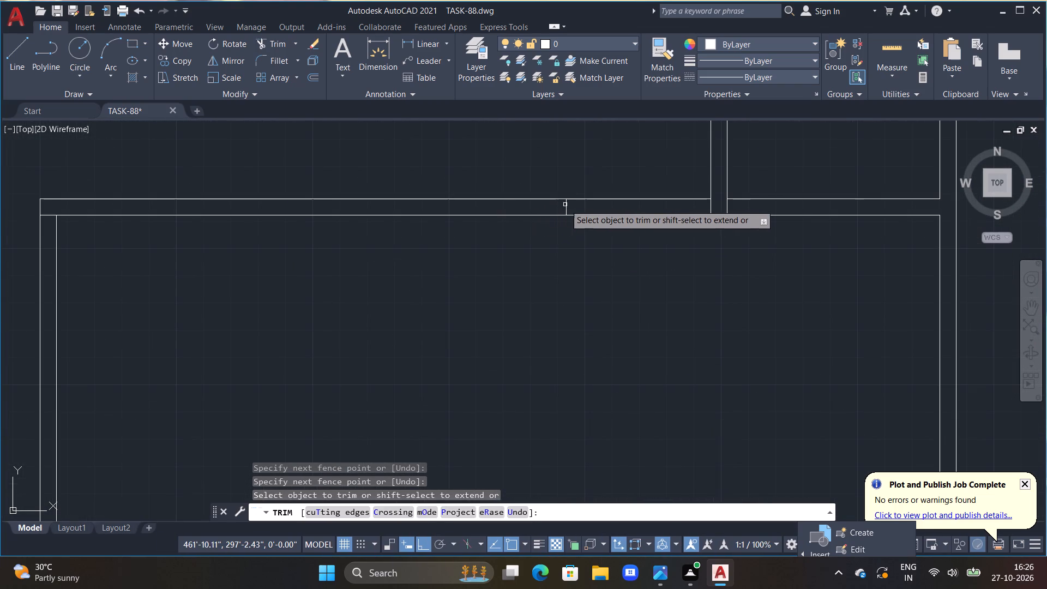
pyautogui.click(567, 205)
pyautogui.scroll(-2, 452, 282)
pyautogui.scroll(-3, 396, 298)
pyautogui.moveTo(413, 302); pyautogui.dragTo(384, 298, button='middle')
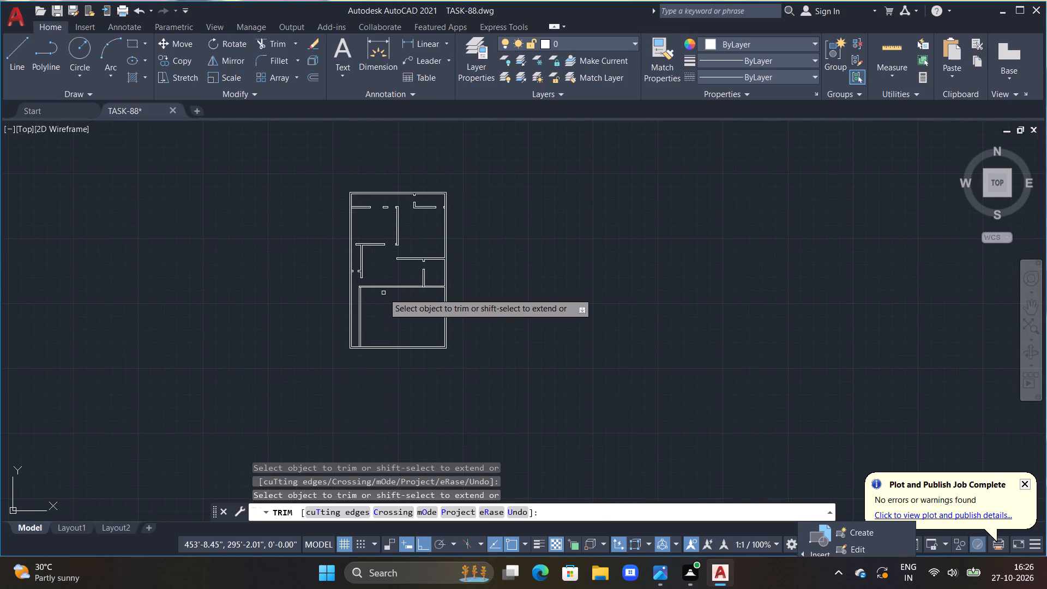
pyautogui.scroll(1, 0, 0)
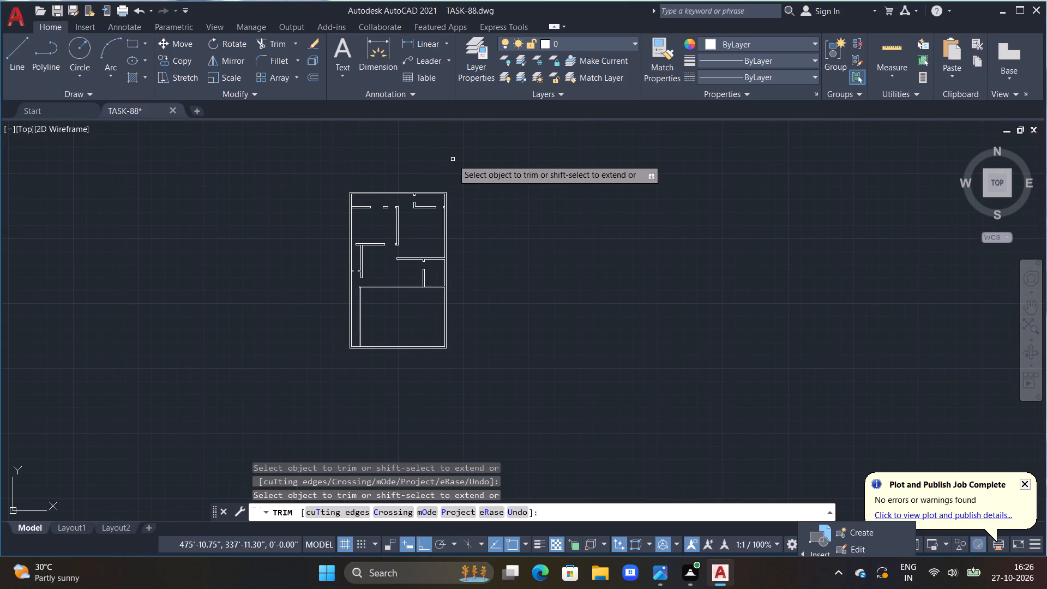
pyautogui.press('Escape')
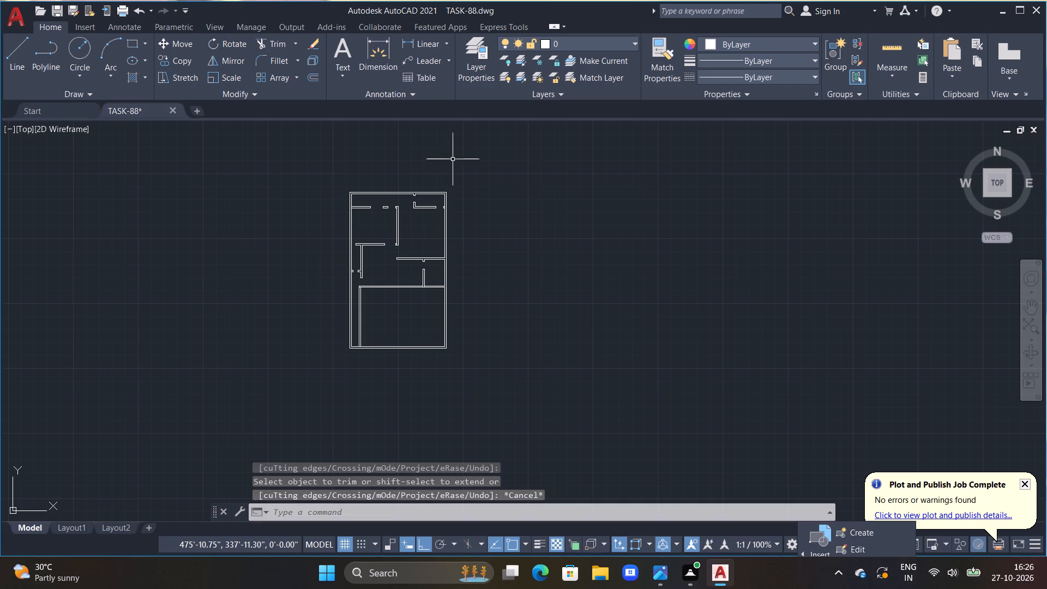
# Offset the lower room's vertical partition 7' into the room from its inner line, and offset the new line 6" to form another partition.
pyautogui.scroll(1, 368, 296)
pyautogui.moveTo(369, 296); pyautogui.dragTo(417, 289, button='middle')
pyautogui.scroll(1, 417, 289)
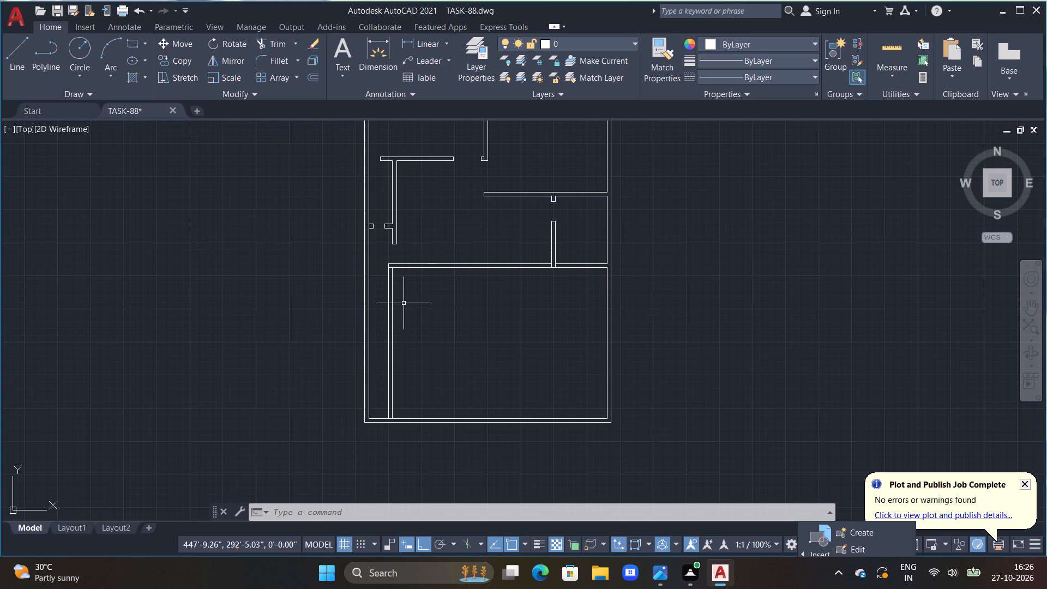
pyautogui.moveTo(404, 303); pyautogui.dragTo(430, 311, button='middle')
pyautogui.scroll(2, 436, 307)
pyautogui.moveTo(431, 285); pyautogui.dragTo(447, 263, button='middle')
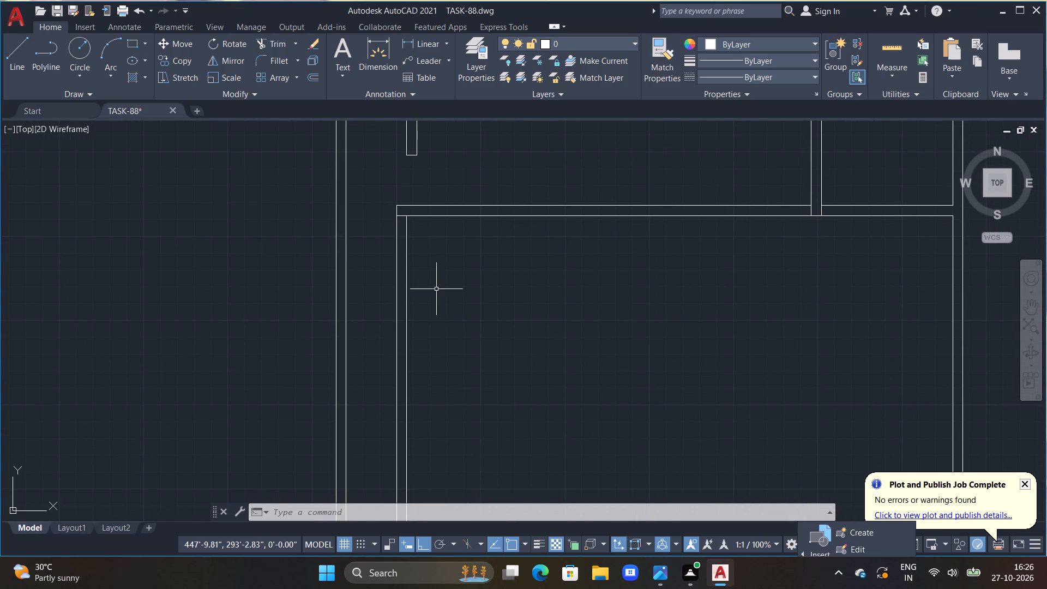
pyautogui.press('Escape')
pyautogui.press('Escape')
pyautogui.write('OFF')
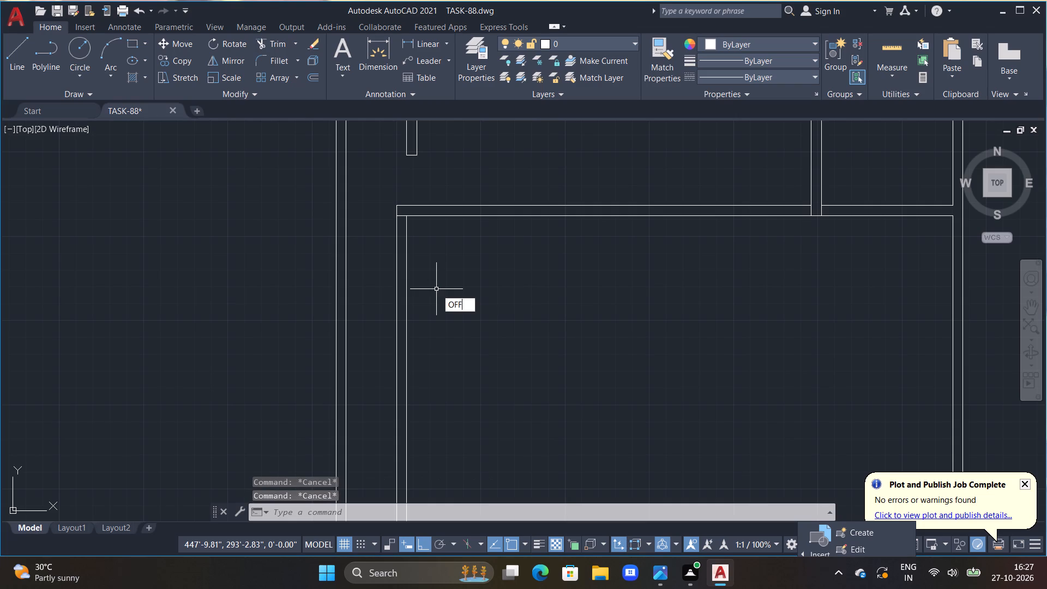
pyautogui.press('space')
pyautogui.write("7'")
pyautogui.press('Return')
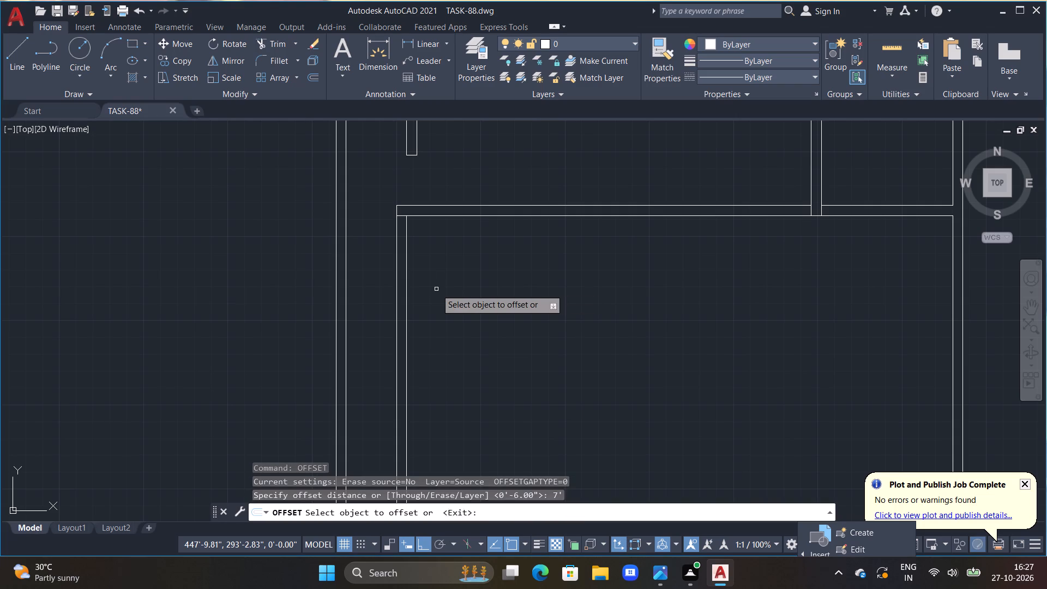
pyautogui.scroll(-3, 436, 289)
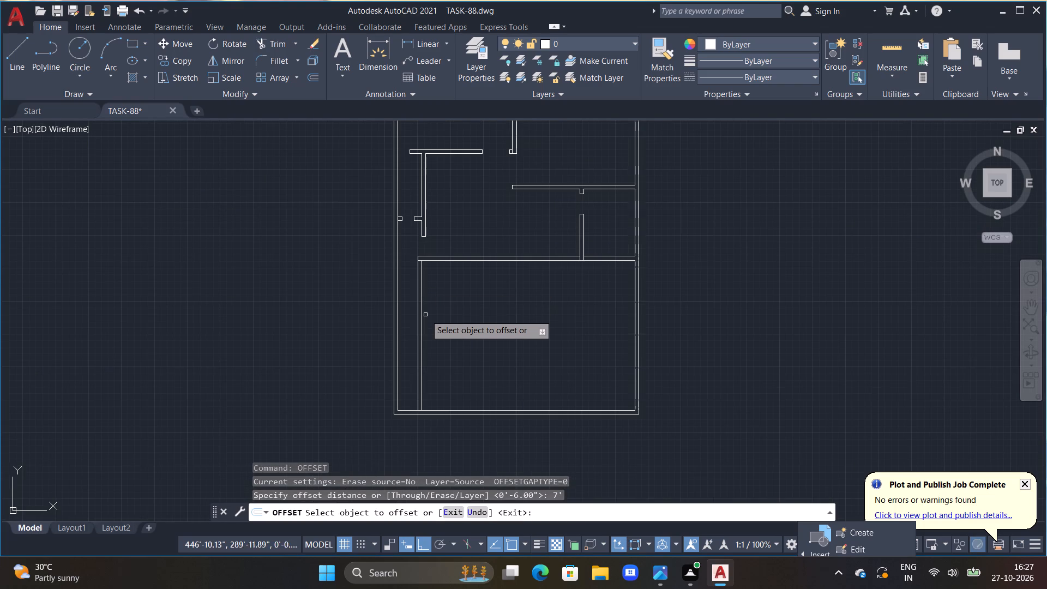
pyautogui.doubleClick(422, 308)
pyautogui.click(534, 338)
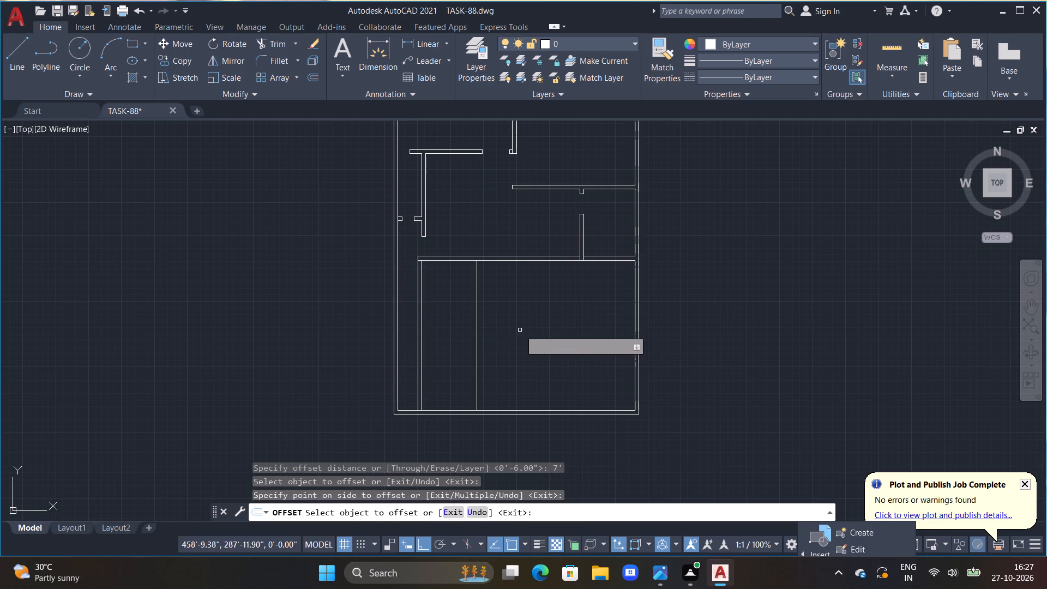
pyautogui.click(478, 302)
pyautogui.write('6"')
pyautogui.press('Return')
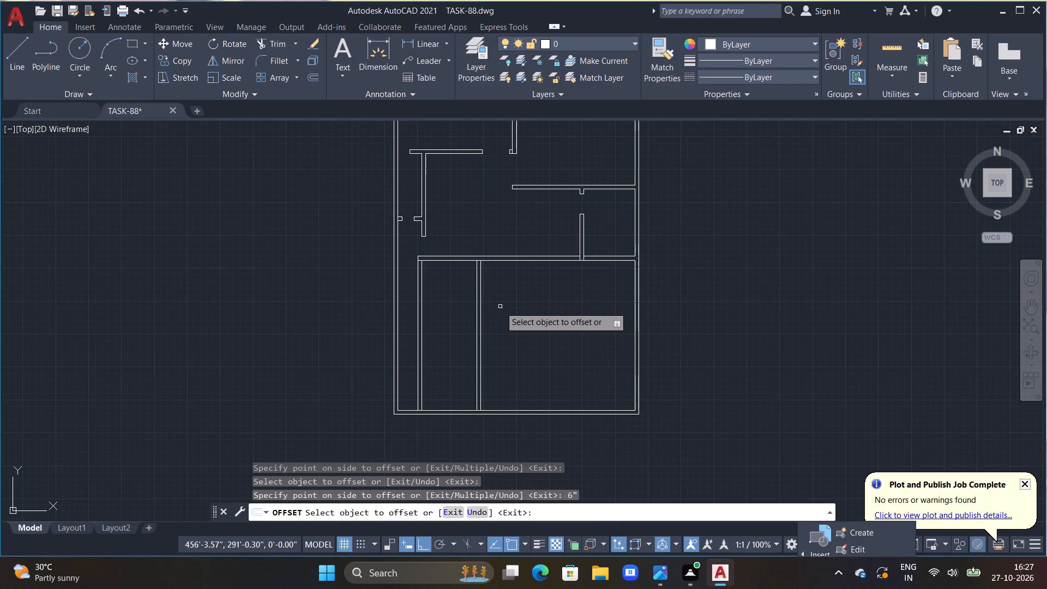
# Offset the lower horizontal partition's bottom line 4' downward, and offset the resulting line 6" further to form a partition.
pyautogui.scroll(1, 455, 285)
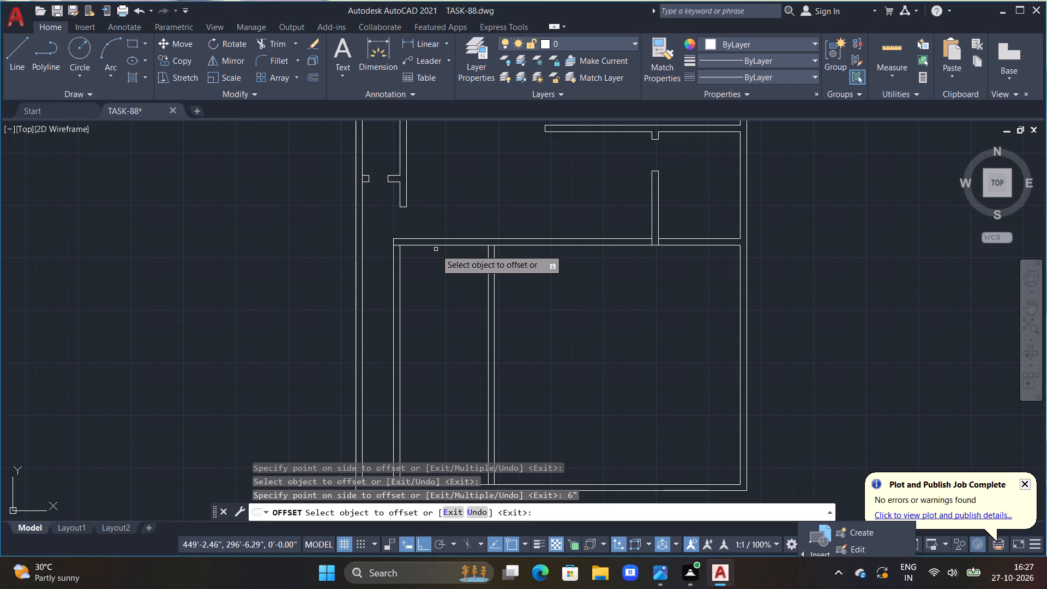
pyautogui.click(435, 247)
pyautogui.write("4'")
pyautogui.press('Return')
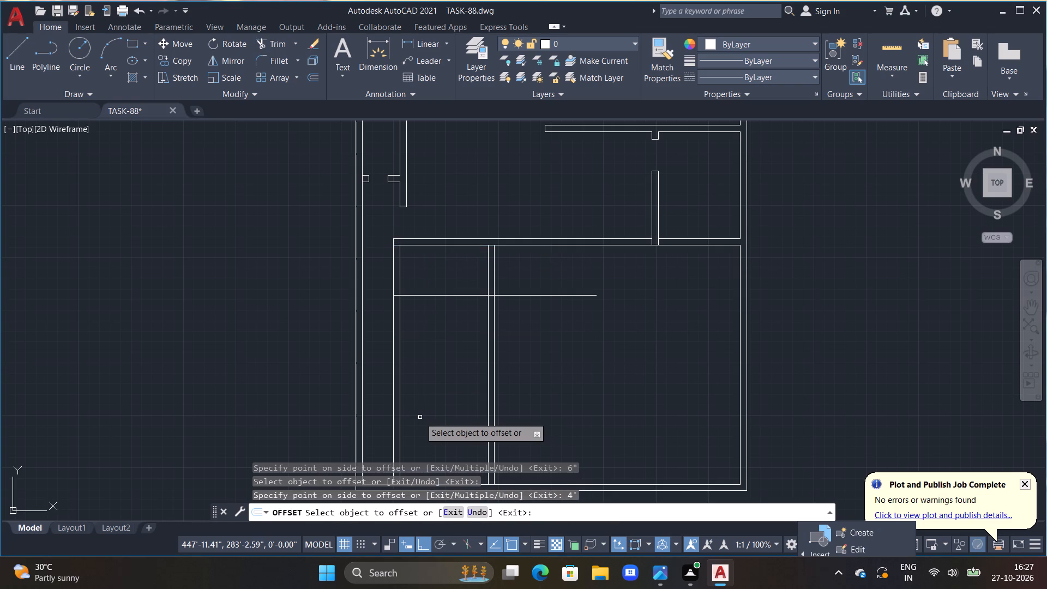
pyautogui.moveTo(452, 294); pyautogui.dragTo(452, 308)
pyautogui.write('6"')
pyautogui.press('Return')
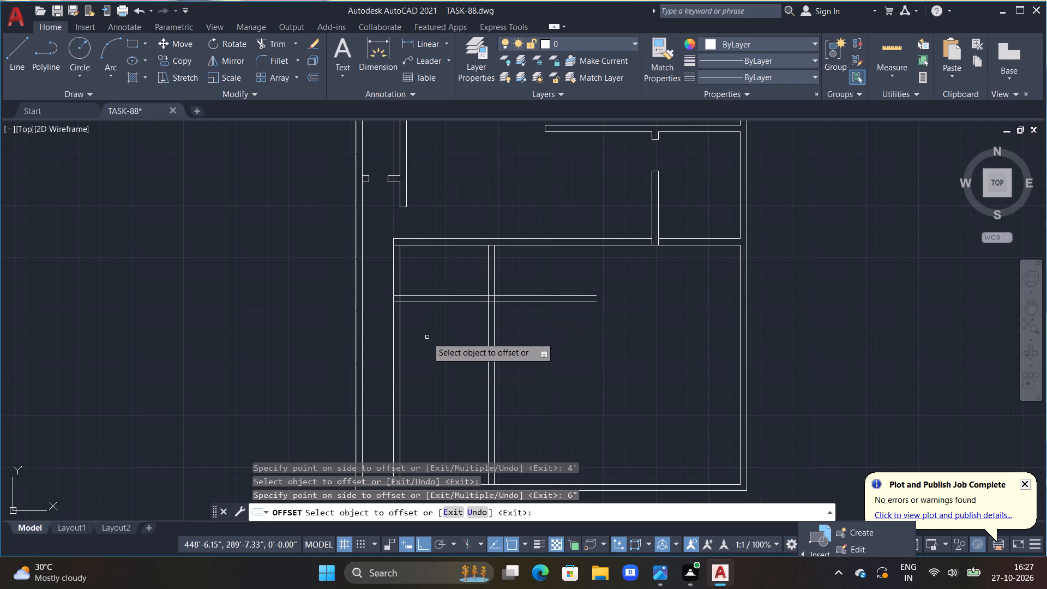
pyautogui.press('Escape')
# Extend both lines of the new horizontal partition to the left outer wall, the upper one through to its outer line.
pyautogui.scroll(-1, 429, 341)
pyautogui.moveTo(429, 341); pyautogui.dragTo(450, 340, button='middle')
pyautogui.scroll(2, 451, 338)
pyautogui.moveTo(449, 334); pyautogui.dragTo(513, 332, button='middle')
pyautogui.press('Escape')
pyautogui.write('EX')
pyautogui.press('space')
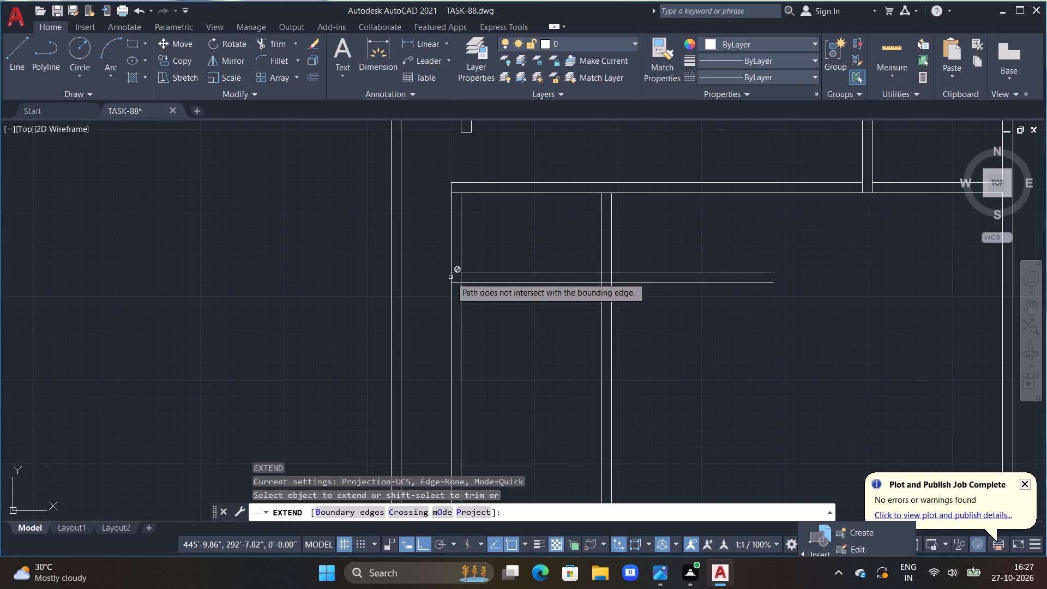
pyautogui.click(458, 283)
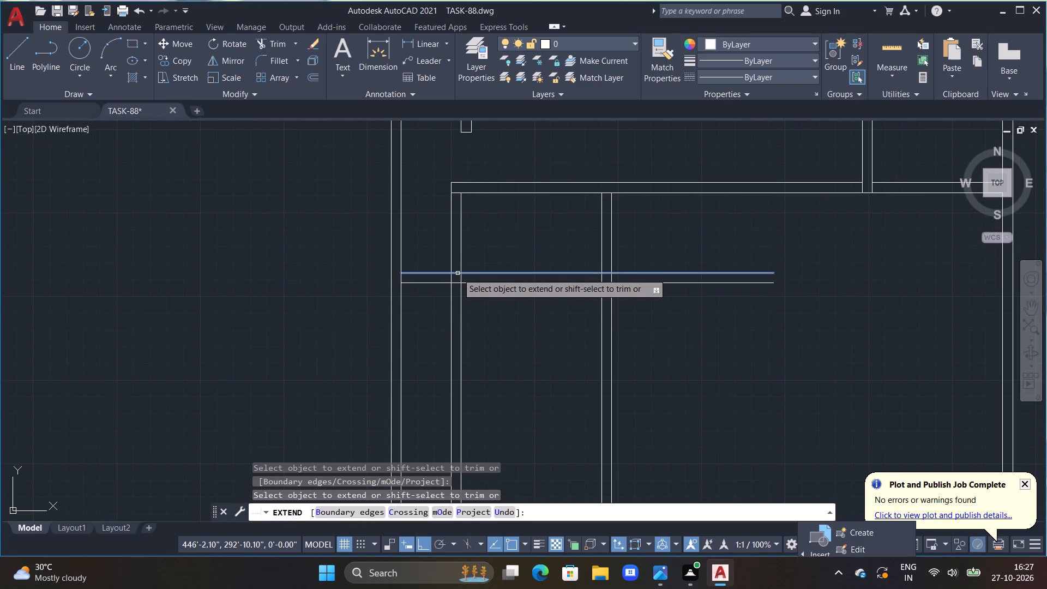
pyautogui.click(458, 273)
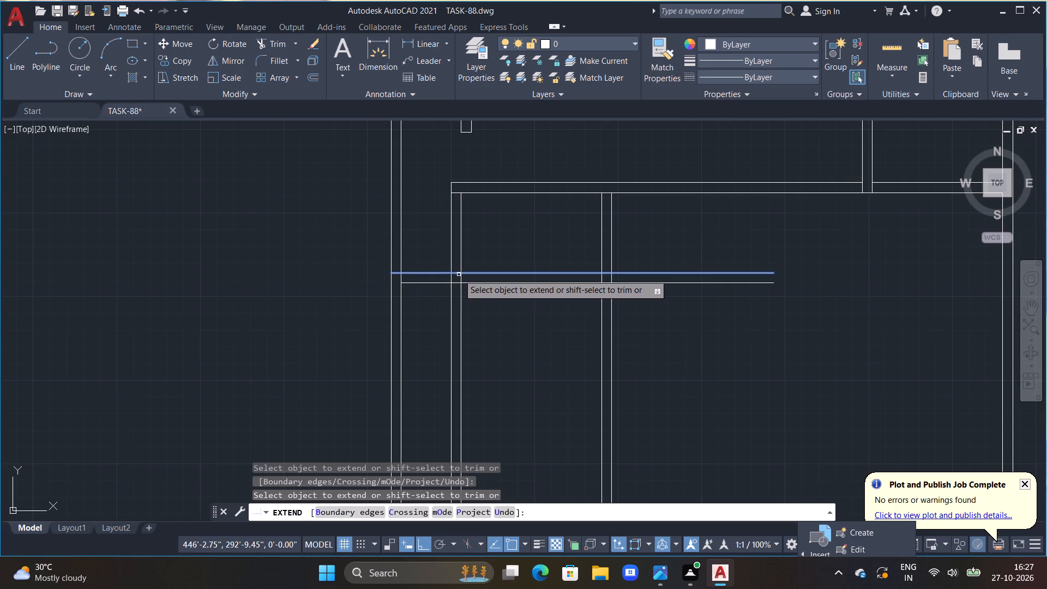
pyautogui.click(423, 271)
pyautogui.scroll(-2, 425, 302)
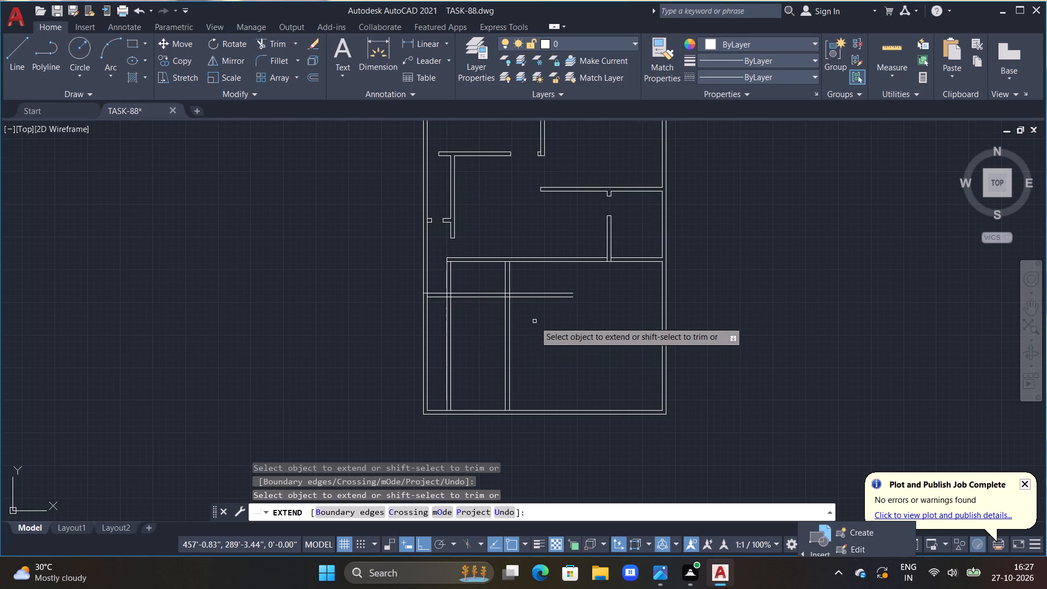
pyautogui.press('Escape')
pyautogui.press('Escape')
pyautogui.press('Escape')
pyautogui.press('Escape')
pyautogui.press('Escape')
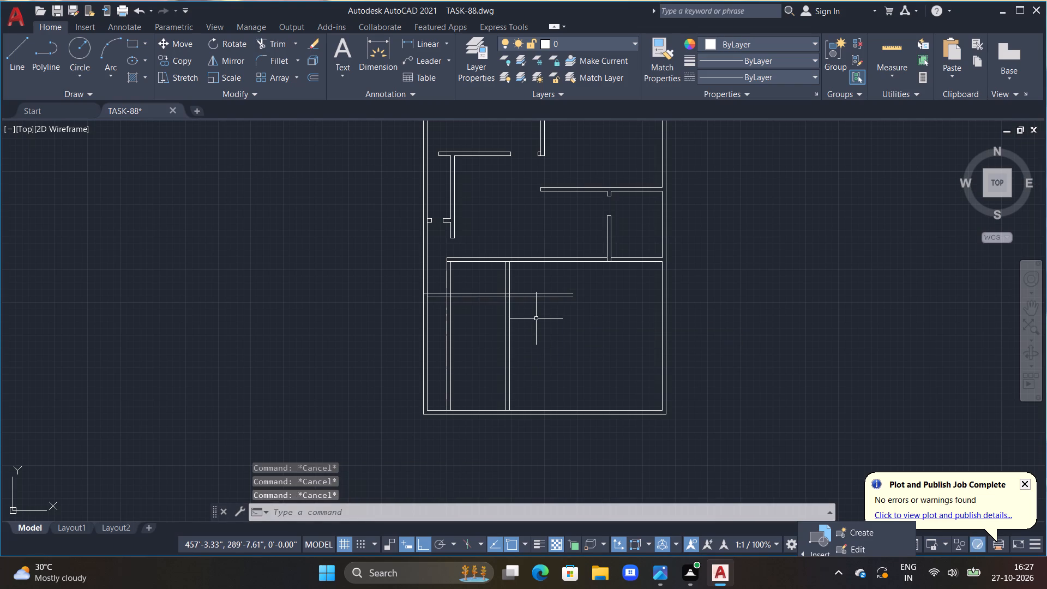
# Trim the new horizontal partition's two lines where they run past the second vertical partition into the large lower room.
pyautogui.write('TR')
pyautogui.press('space')
pyautogui.moveTo(538, 281); pyautogui.dragTo(533, 308)
pyautogui.click(546, 318)
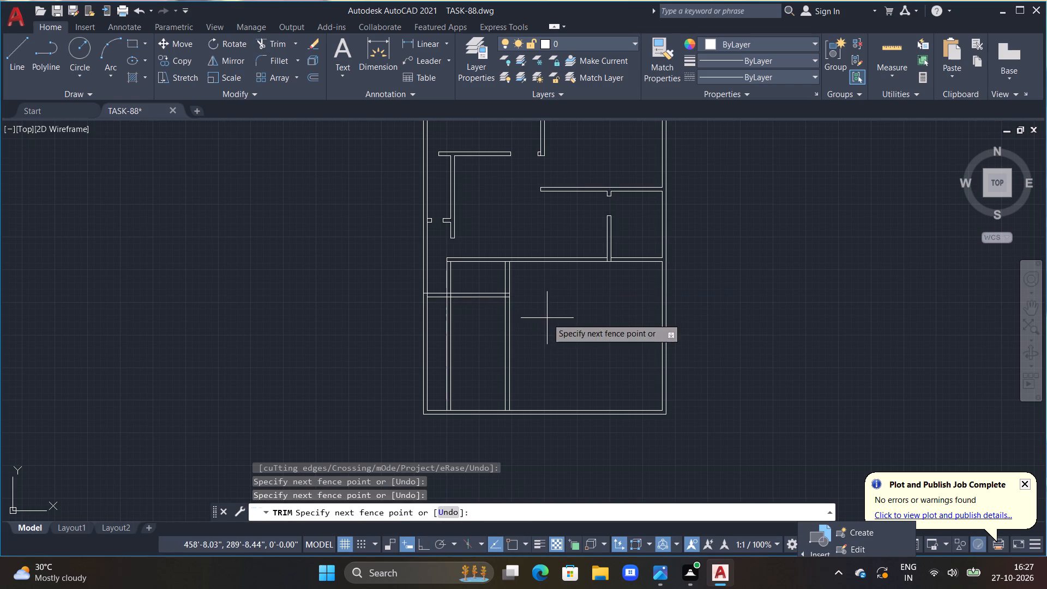
pyautogui.click(534, 315)
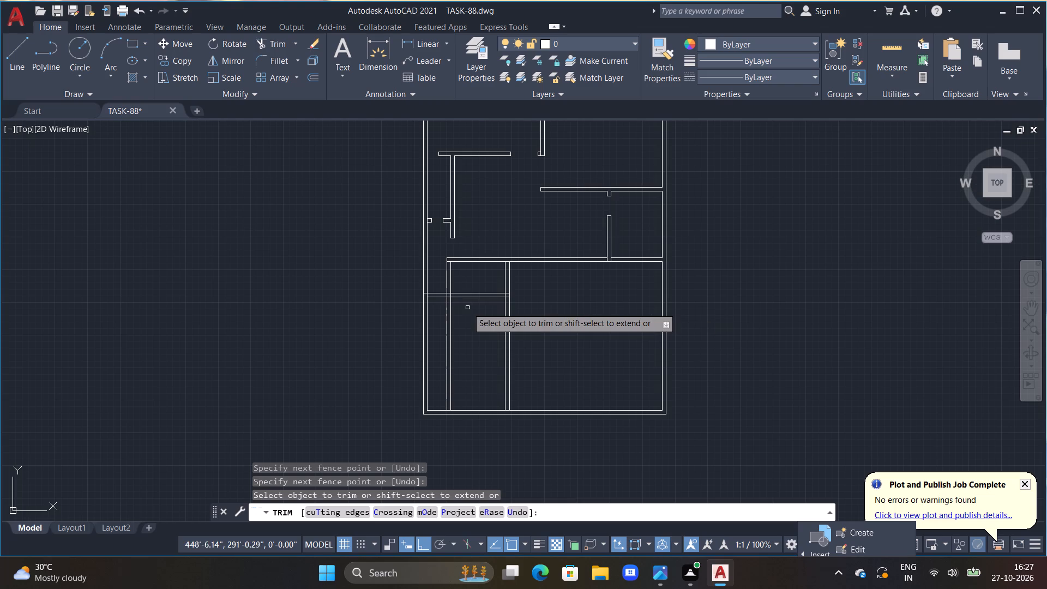
pyautogui.moveTo(469, 321); pyautogui.dragTo(537, 355, button='middle')
pyautogui.scroll(3, 535, 342)
pyautogui.moveTo(510, 281); pyautogui.dragTo(541, 304, button='middle')
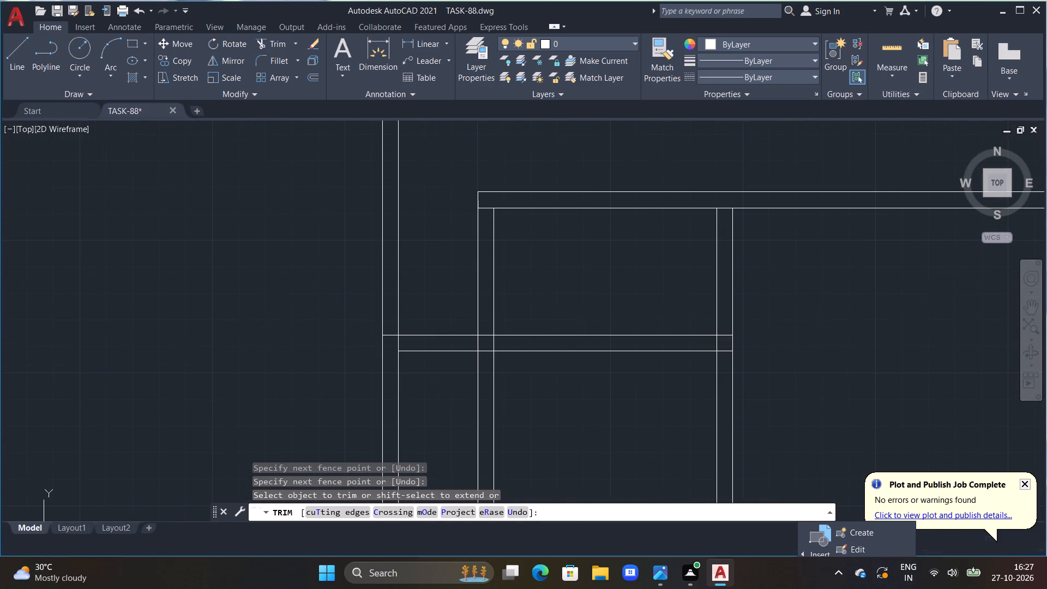
pyautogui.press('Escape')
pyautogui.press('Escape')
pyautogui.press('Escape')
pyautogui.press('Escape')
pyautogui.press('Escape')
pyautogui.press('Escape')
pyautogui.press('Escape')
pyautogui.press('Escape')
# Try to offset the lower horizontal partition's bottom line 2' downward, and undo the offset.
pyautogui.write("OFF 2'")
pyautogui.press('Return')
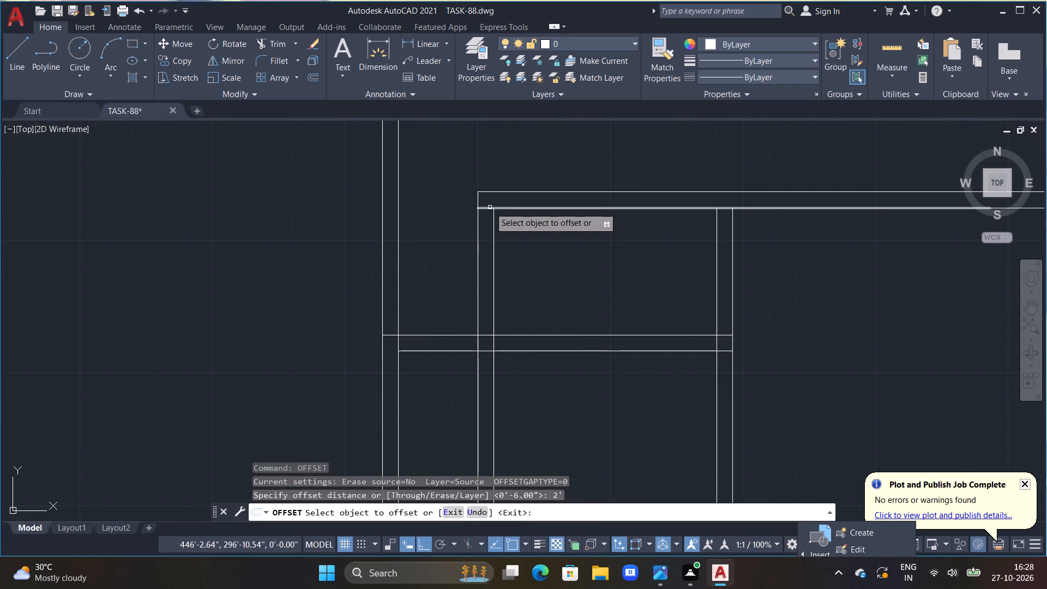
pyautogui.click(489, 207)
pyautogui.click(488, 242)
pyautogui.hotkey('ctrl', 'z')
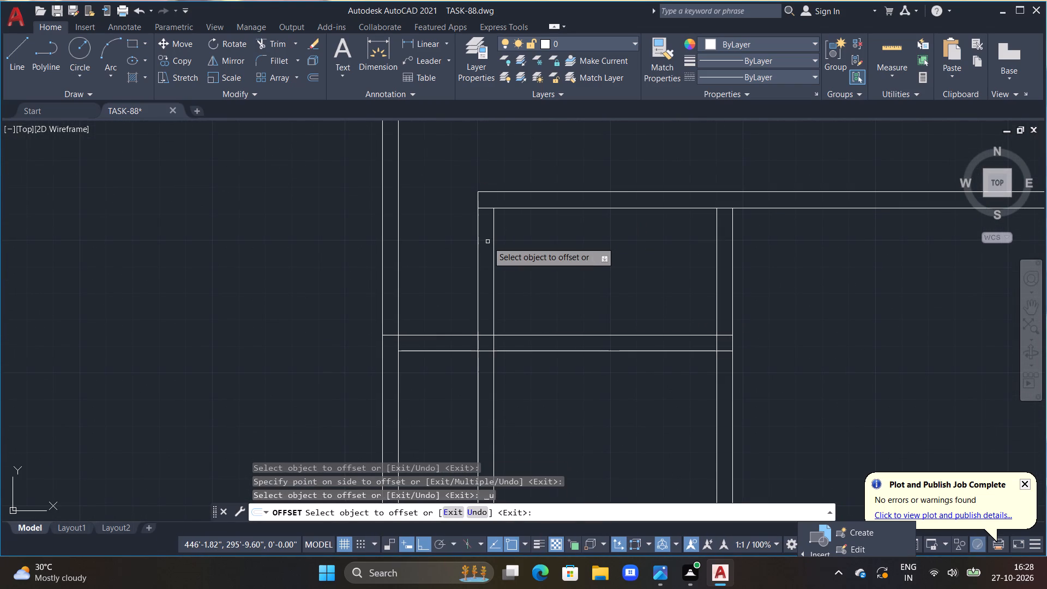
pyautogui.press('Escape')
# Draw a short horizontal jamb line across the small room's left partition below its top corner, and offset it 2' downward.
pyautogui.write('L')
pyautogui.press('space')
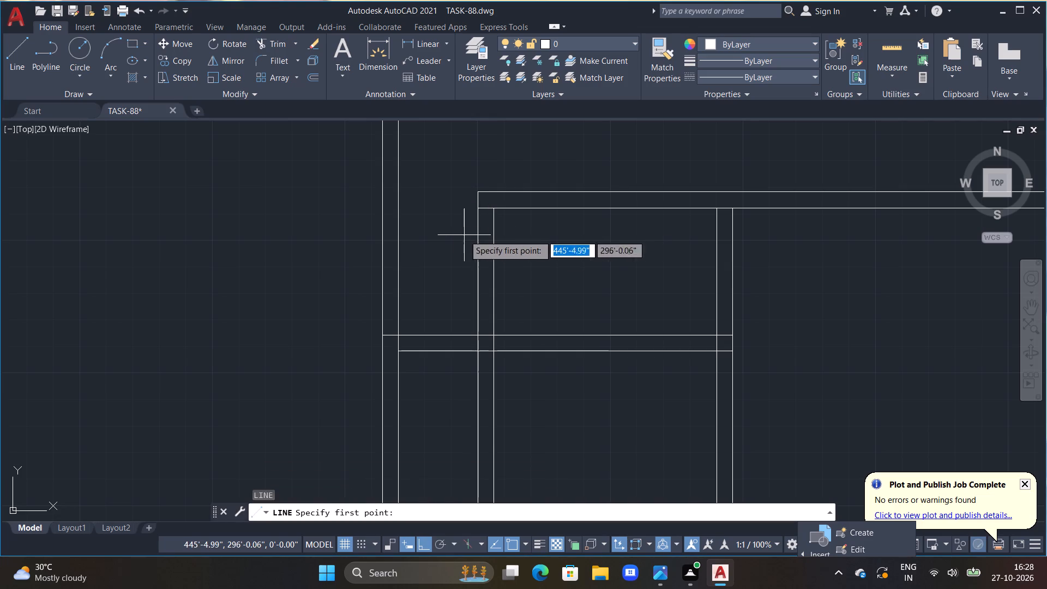
pyautogui.click(464, 235)
pyautogui.click(518, 233)
pyautogui.press('Escape')
pyautogui.write("OFF 2'")
pyautogui.press('Return')
pyautogui.doubleClick(518, 235)
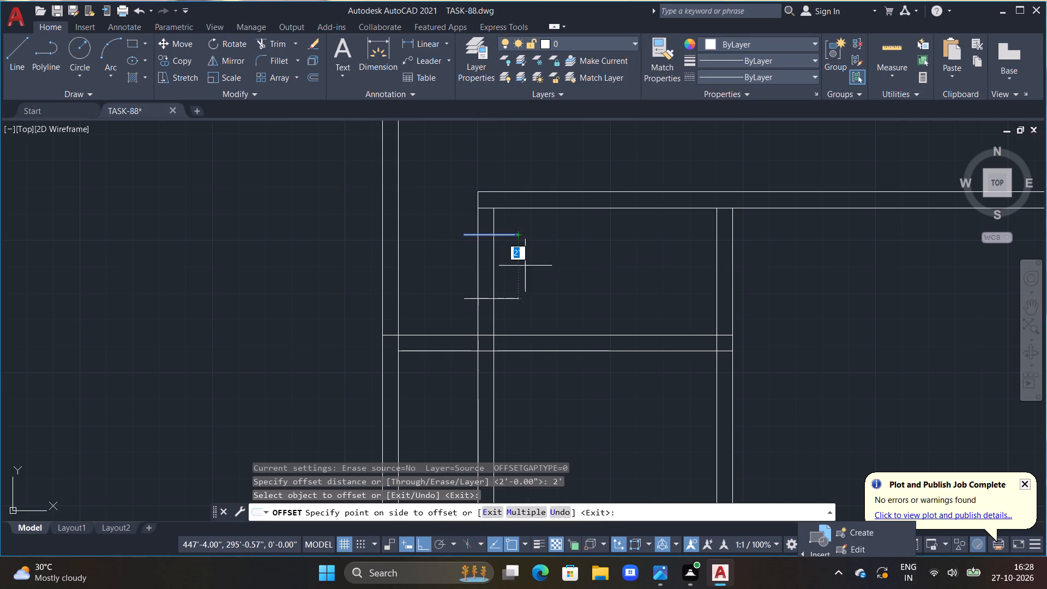
pyautogui.click(529, 275)
# Trim the partition lines between the two jambs and the jambs' overhanging ends to open the 2' doorway.
pyautogui.press('Escape')
pyautogui.write('TR')
pyautogui.press('space')
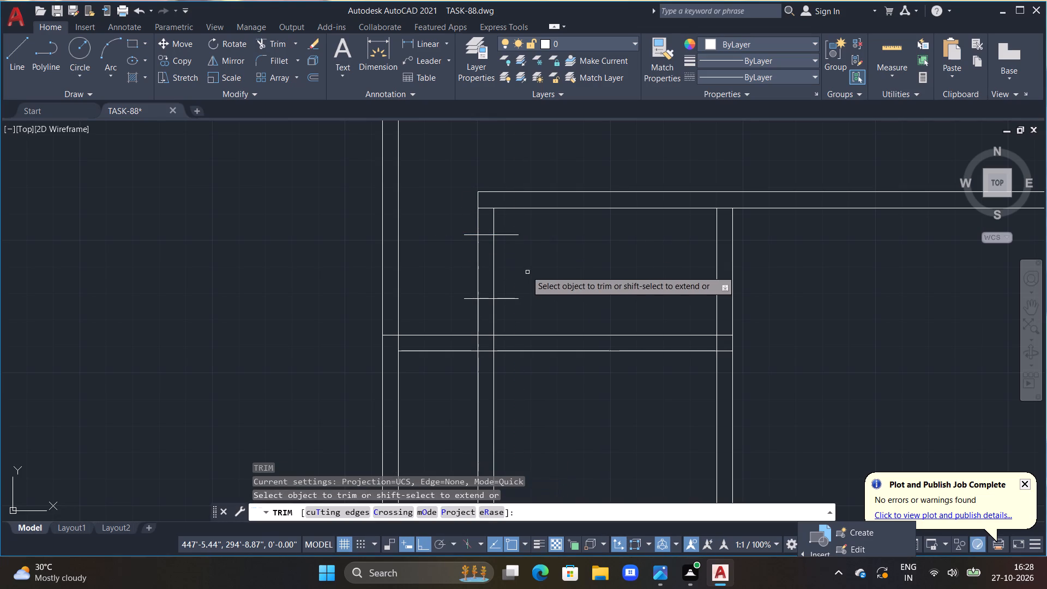
pyautogui.click(508, 235)
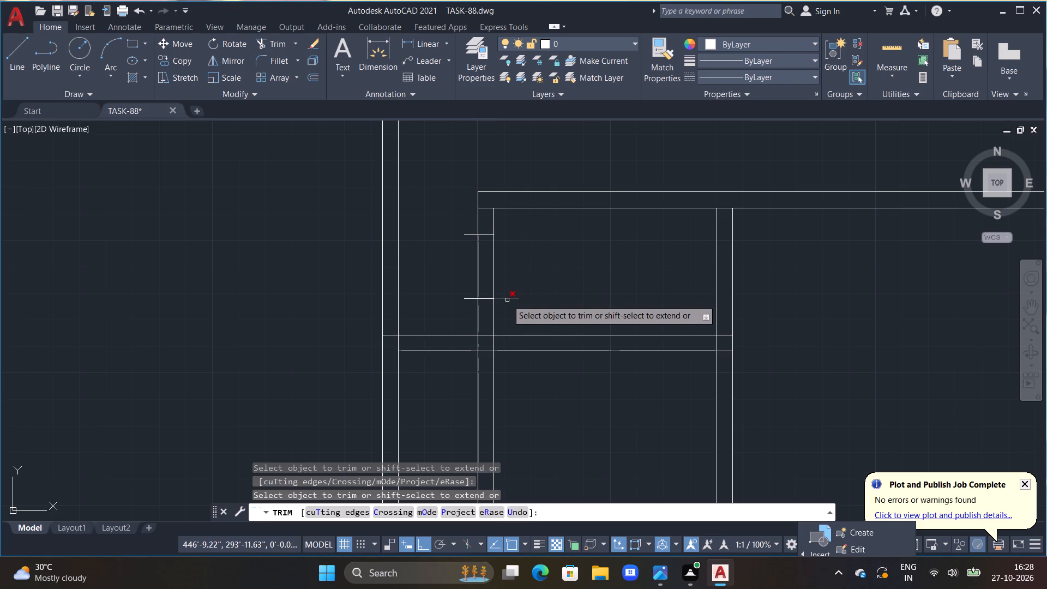
pyautogui.click(507, 300)
pyautogui.moveTo(500, 266); pyautogui.dragTo(454, 268)
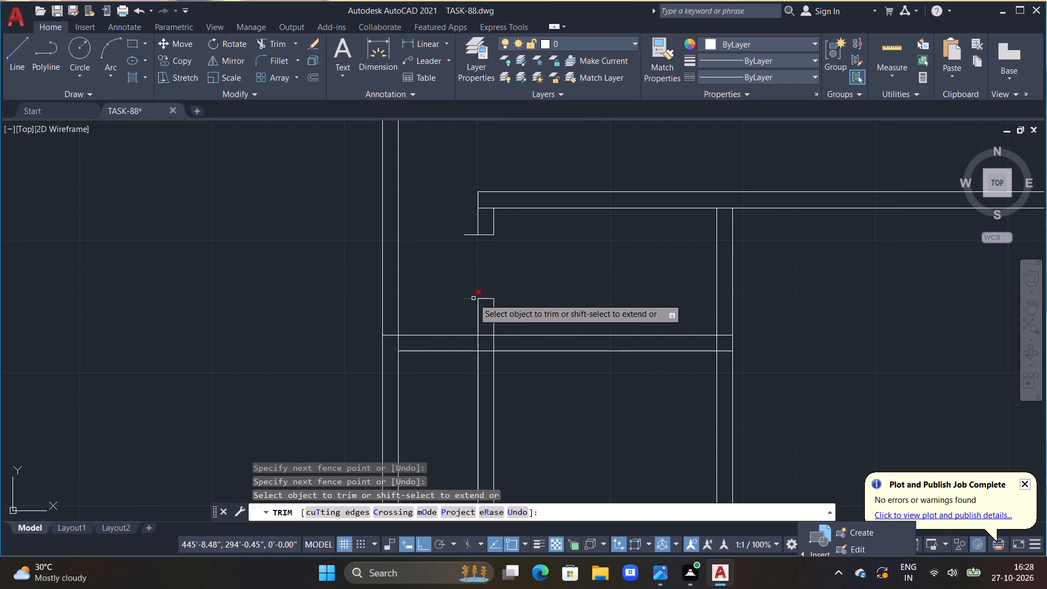
pyautogui.moveTo(473, 298); pyautogui.dragTo(472, 293)
pyautogui.click(467, 235)
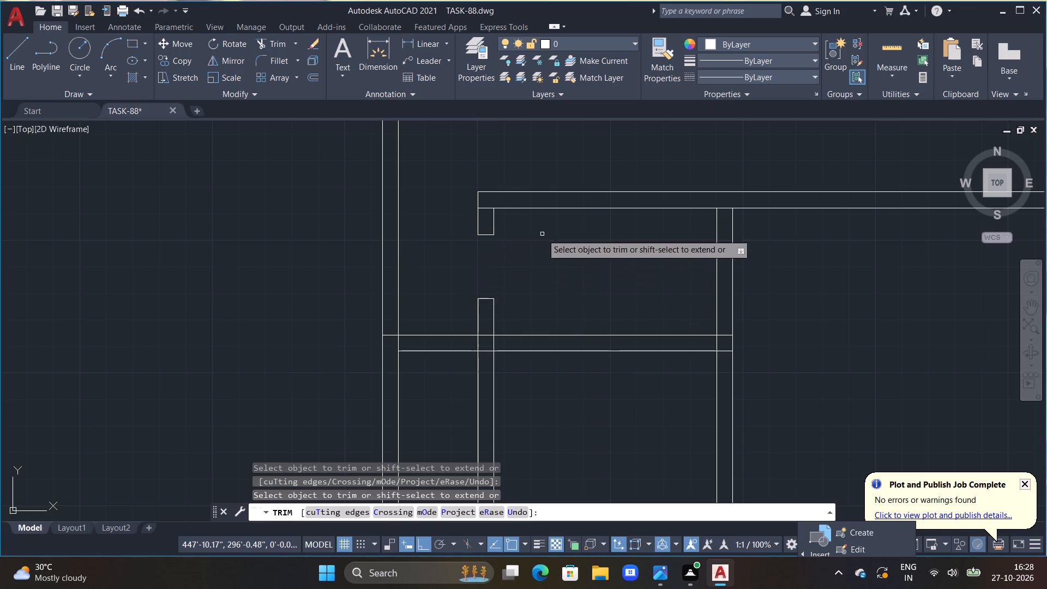
# Trim away the first vertical partition below the new horizontal partition and clean up the lines crossing at their junction.
pyautogui.scroll(-2, 542, 236)
pyautogui.scroll(1, 507, 298)
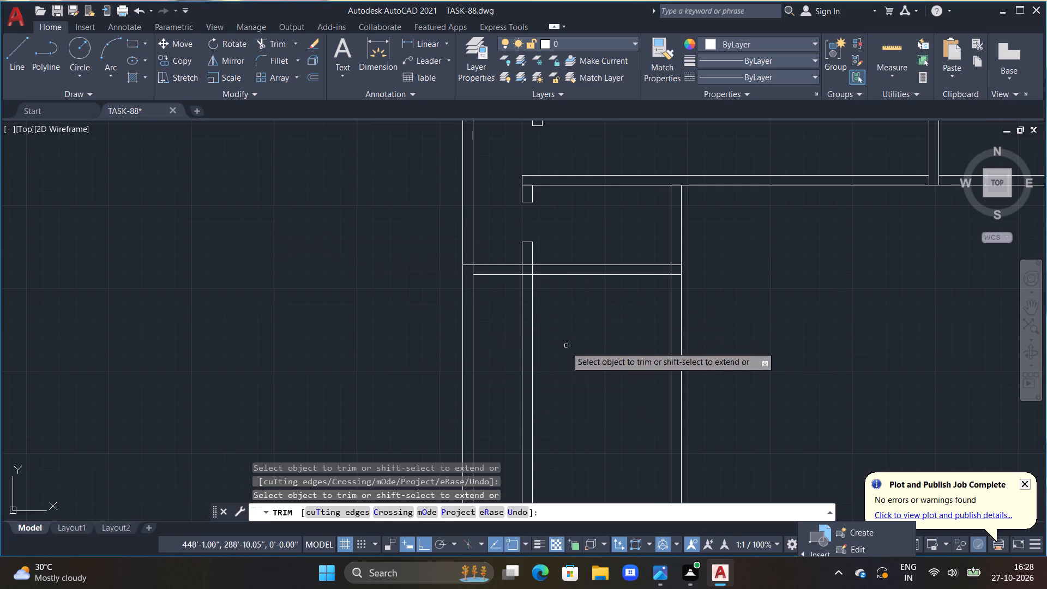
pyautogui.moveTo(501, 330); pyautogui.dragTo(553, 354)
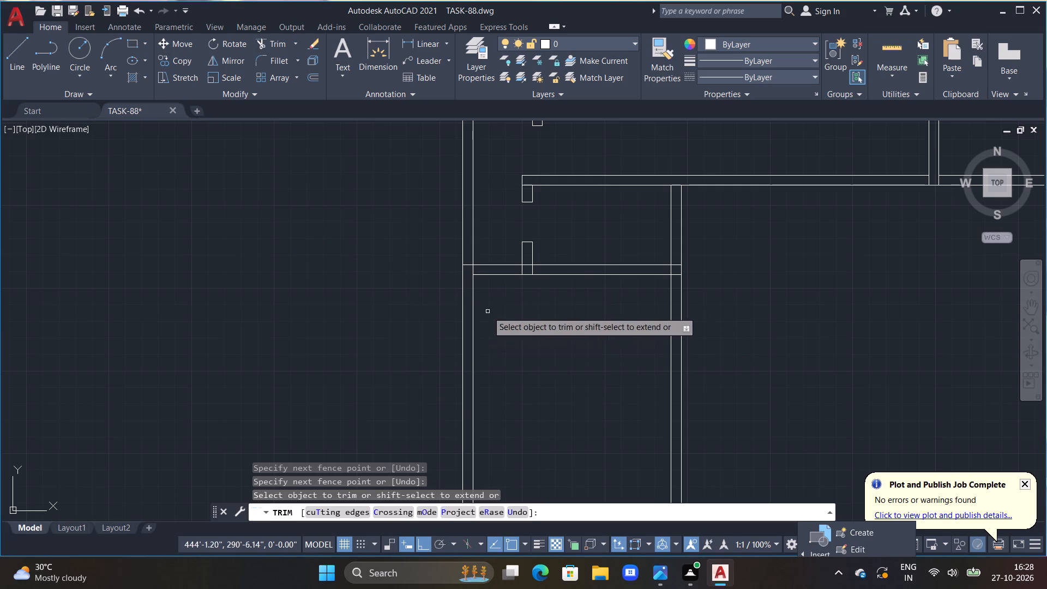
pyautogui.click(529, 264)
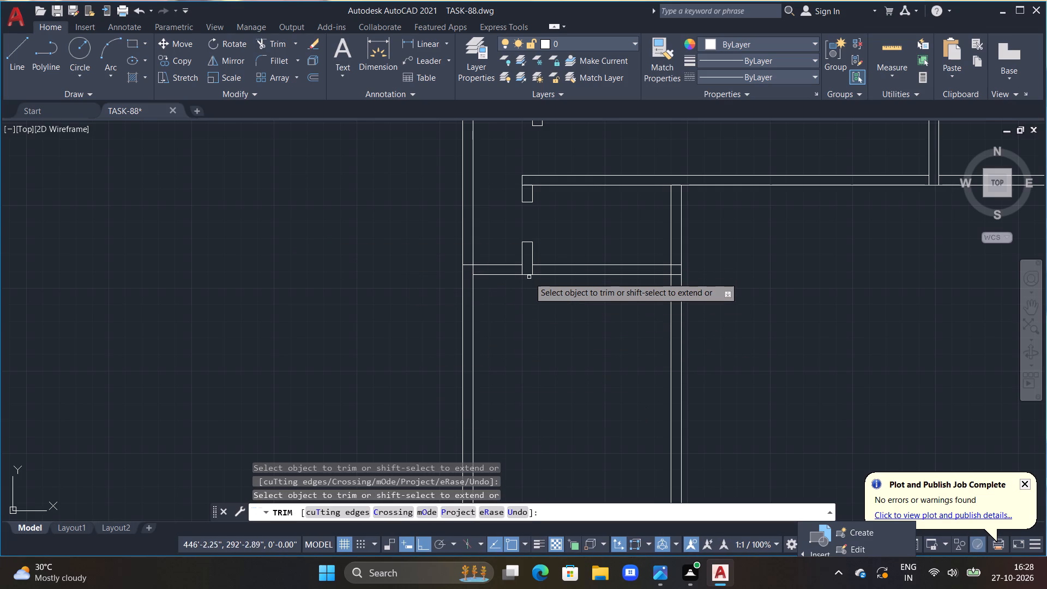
pyautogui.click(532, 272)
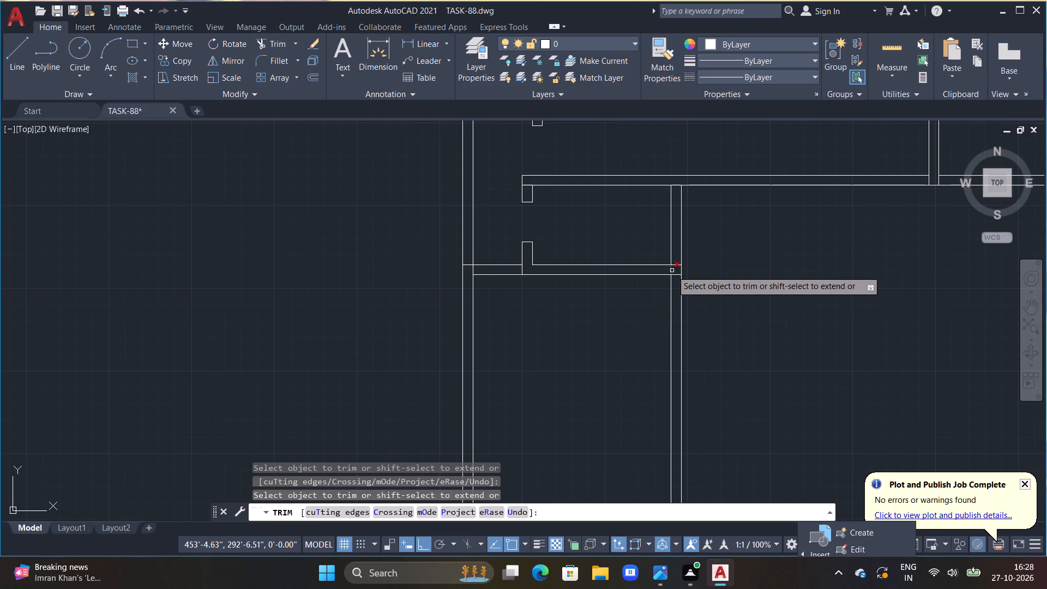
# Trim the crossing lines where the small room's right partition meets the lower and upper horizontal partitions.
pyautogui.click(672, 271)
pyautogui.click(676, 267)
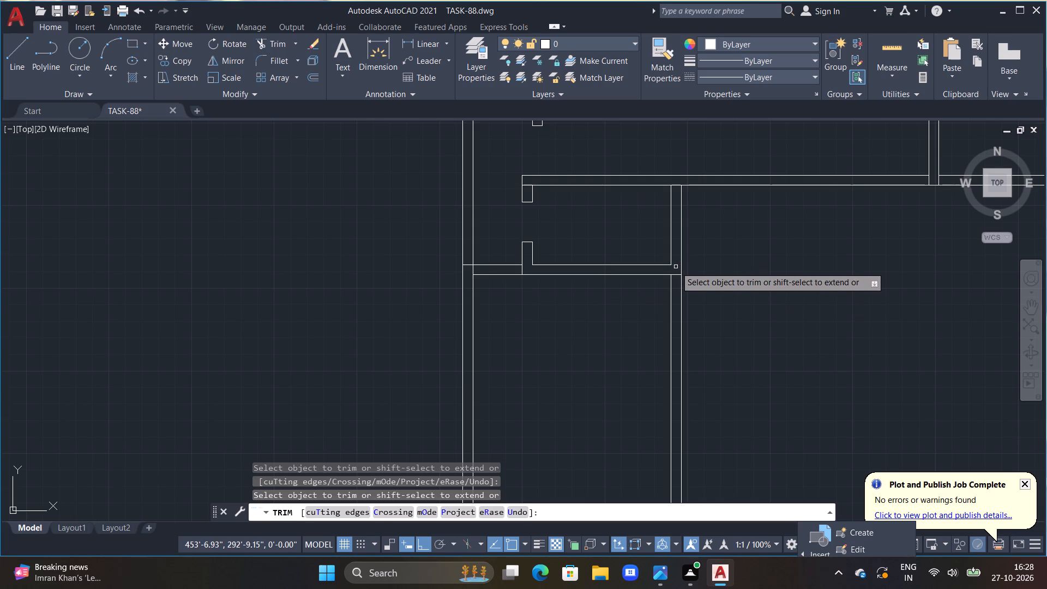
pyautogui.doubleClick(675, 186)
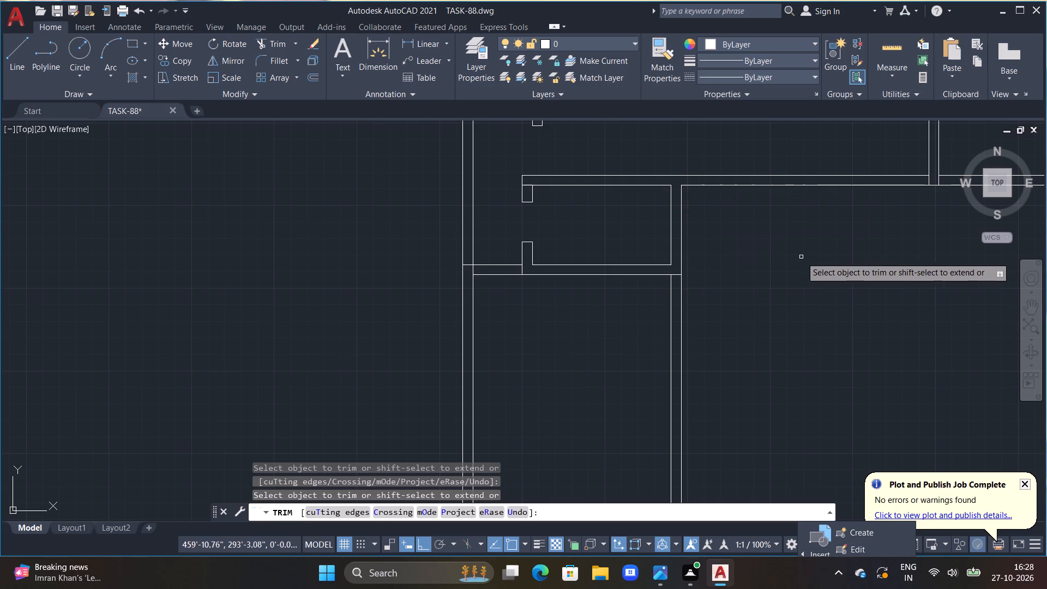
pyautogui.moveTo(814, 257); pyautogui.dragTo(738, 247, button='middle')
pyautogui.press('Escape')
pyautogui.press('Escape')
pyautogui.press('Escape')
pyautogui.press('Escape')
pyautogui.press('Escape')
pyautogui.press('Escape')
pyautogui.press('Escape')
pyautogui.press('Escape')
pyautogui.press('Escape')
pyautogui.press('Escape')
pyautogui.press('Escape')
# Draw a horizontal jamb line across the small room's right partition near its bottom, and offset it 2'6" upward.
pyautogui.scroll(1, 690, 268)
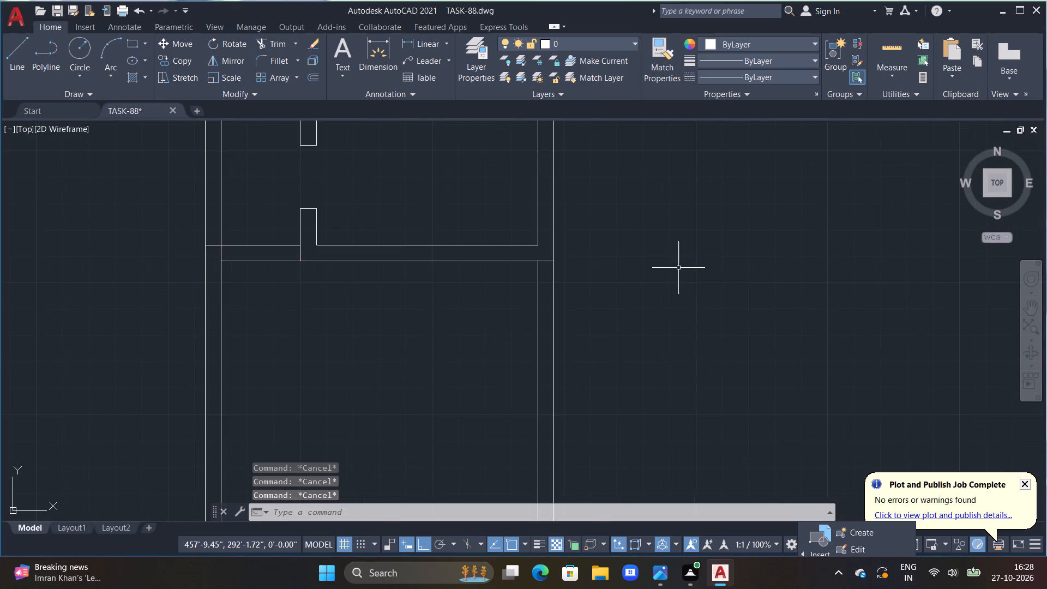
pyautogui.moveTo(687, 281); pyautogui.dragTo(777, 416, button='middle')
pyautogui.scroll(1, 755, 377)
pyautogui.write('L')
pyautogui.press('space')
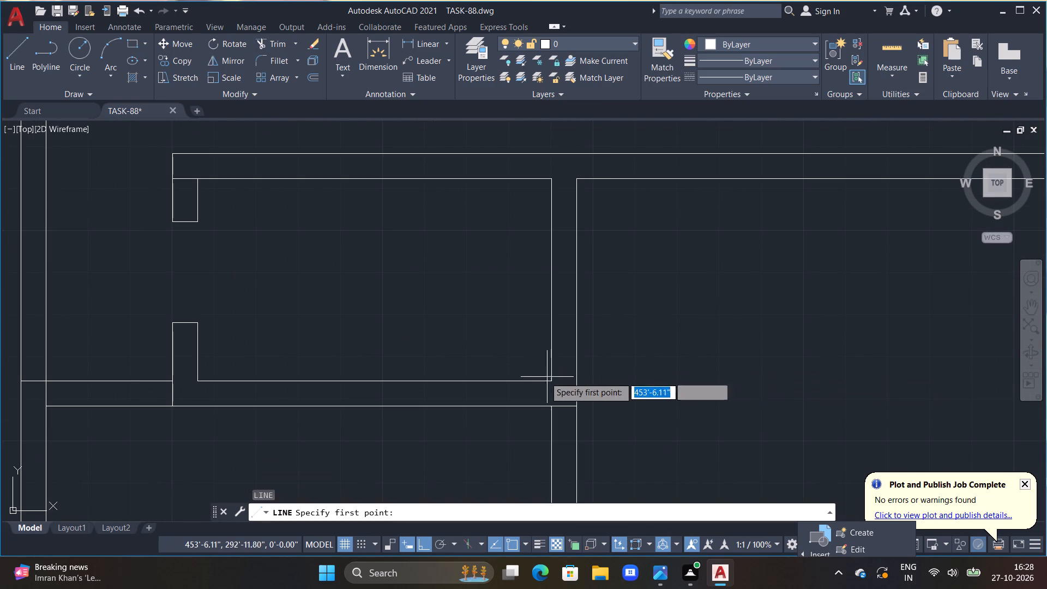
pyautogui.click(538, 366)
pyautogui.moveTo(540, 366); pyautogui.dragTo(549, 366)
pyautogui.click(637, 360)
pyautogui.press('Escape')
pyautogui.write('OFF 2\'6"')
pyautogui.press('Return')
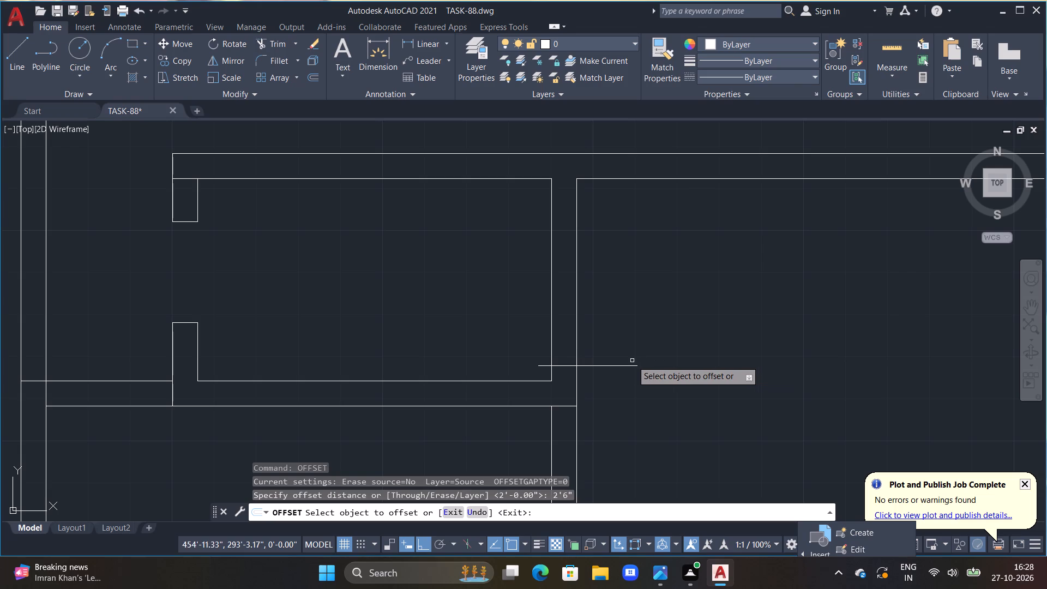
pyautogui.click(628, 365)
pyautogui.click(622, 329)
# Trim the partition lines between the jambs and the jambs' overhanging ends to open the 2'6" doorway.
pyautogui.press('Escape')
pyautogui.write('TR')
pyautogui.press('space')
pyautogui.moveTo(542, 231); pyautogui.dragTo(620, 393)
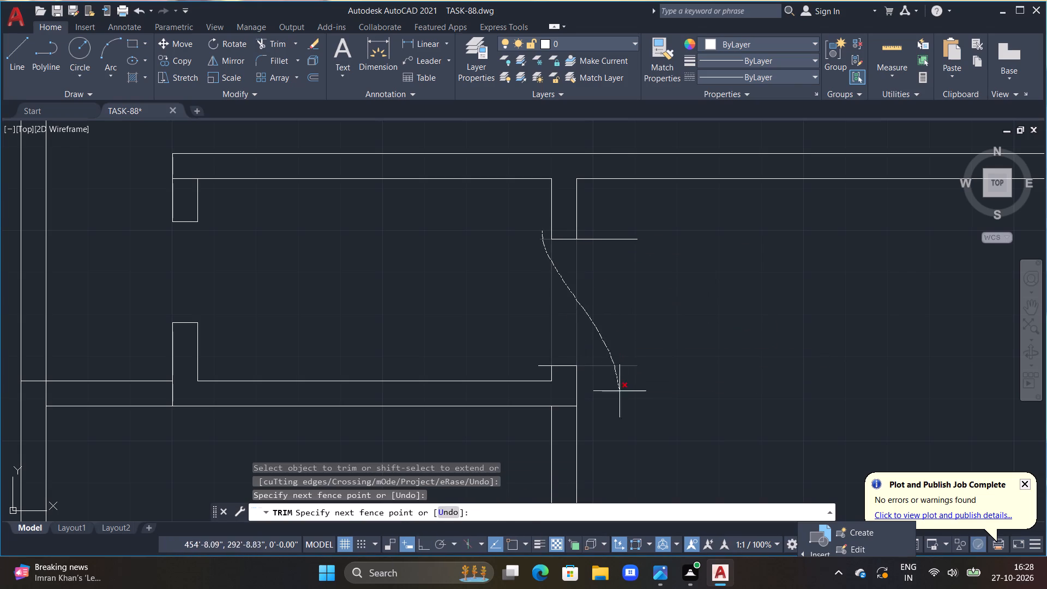
pyautogui.moveTo(620, 393); pyautogui.dragTo(620, 399)
pyautogui.click(544, 367)
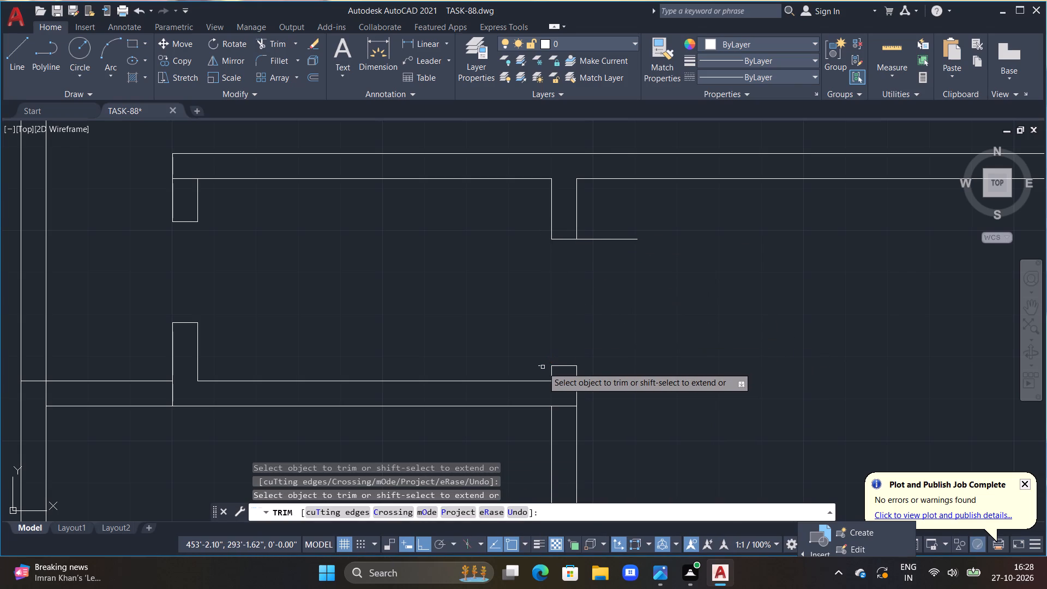
pyautogui.click(541, 366)
pyautogui.moveTo(617, 219); pyautogui.dragTo(607, 300)
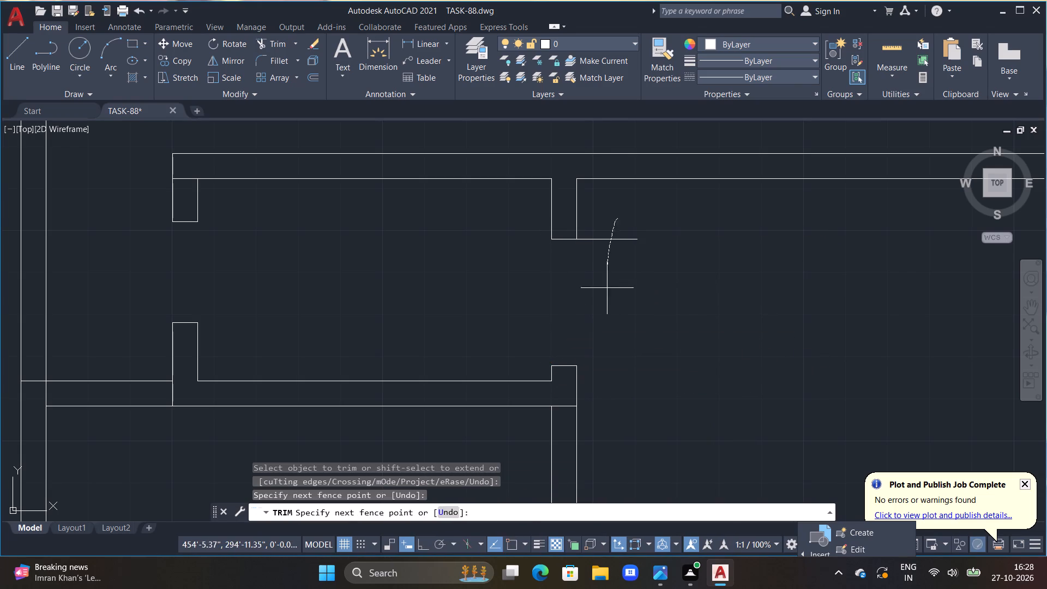
pyautogui.moveTo(607, 300); pyautogui.dragTo(622, 327)
# Trim away both lines of the second vertical partition below the small room.
pyautogui.scroll(-3, 658, 335)
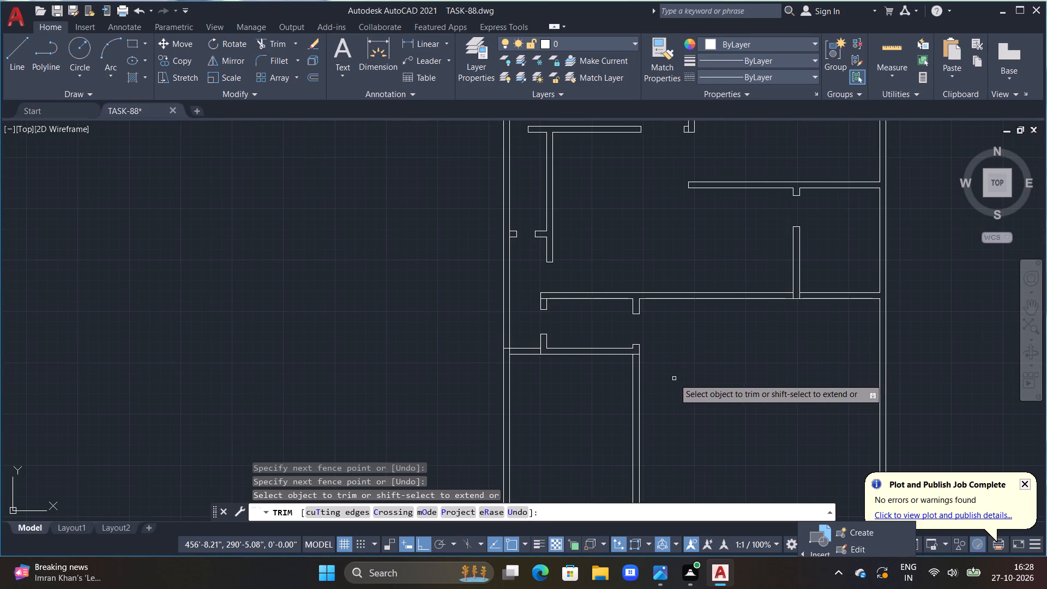
pyautogui.moveTo(674, 379); pyautogui.dragTo(666, 339, button='middle')
pyautogui.moveTo(603, 378); pyautogui.dragTo(700, 380)
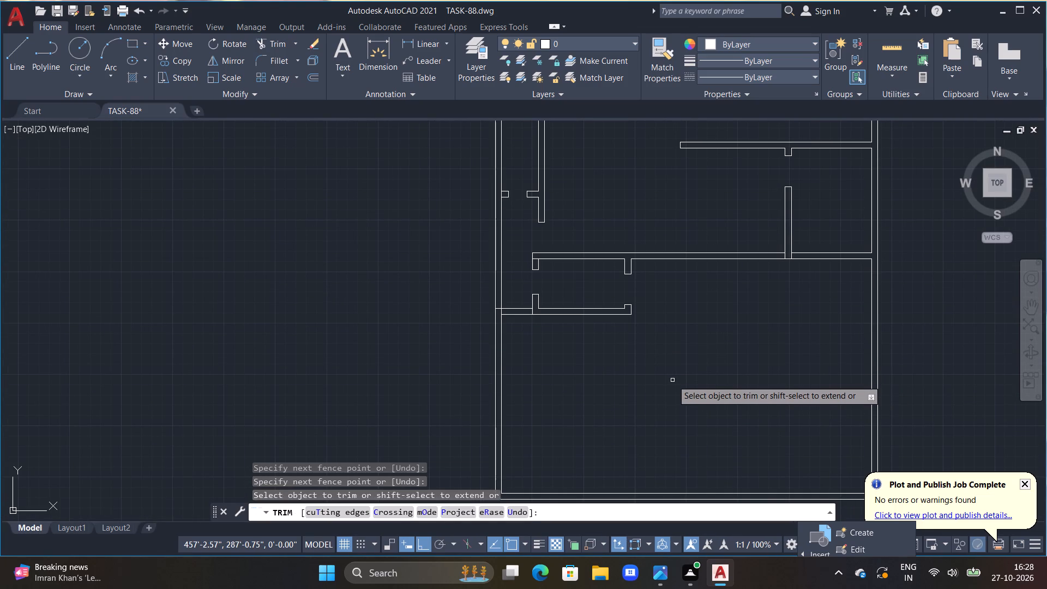
pyautogui.press('Escape')
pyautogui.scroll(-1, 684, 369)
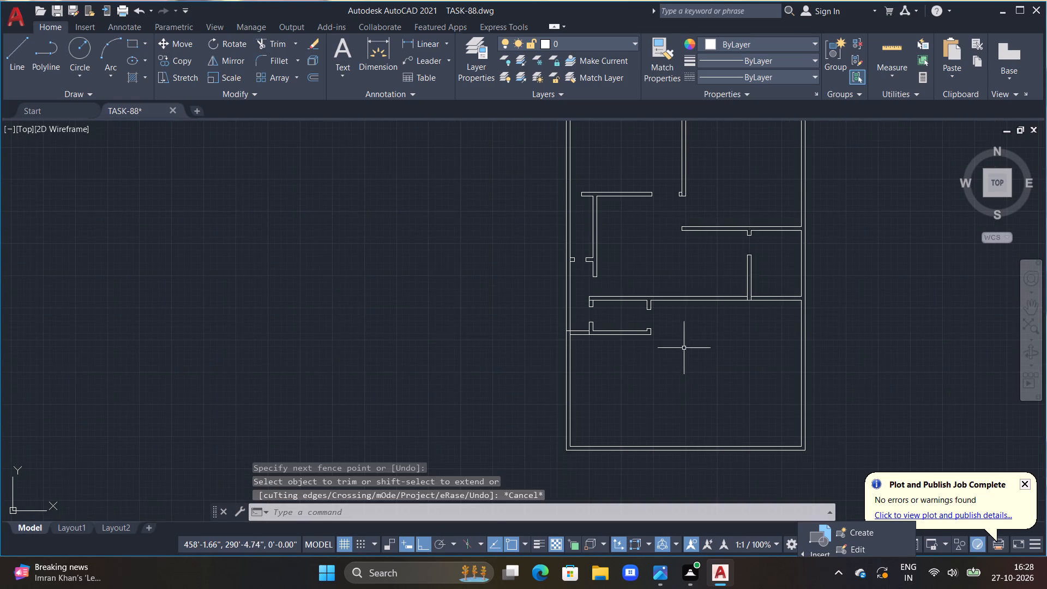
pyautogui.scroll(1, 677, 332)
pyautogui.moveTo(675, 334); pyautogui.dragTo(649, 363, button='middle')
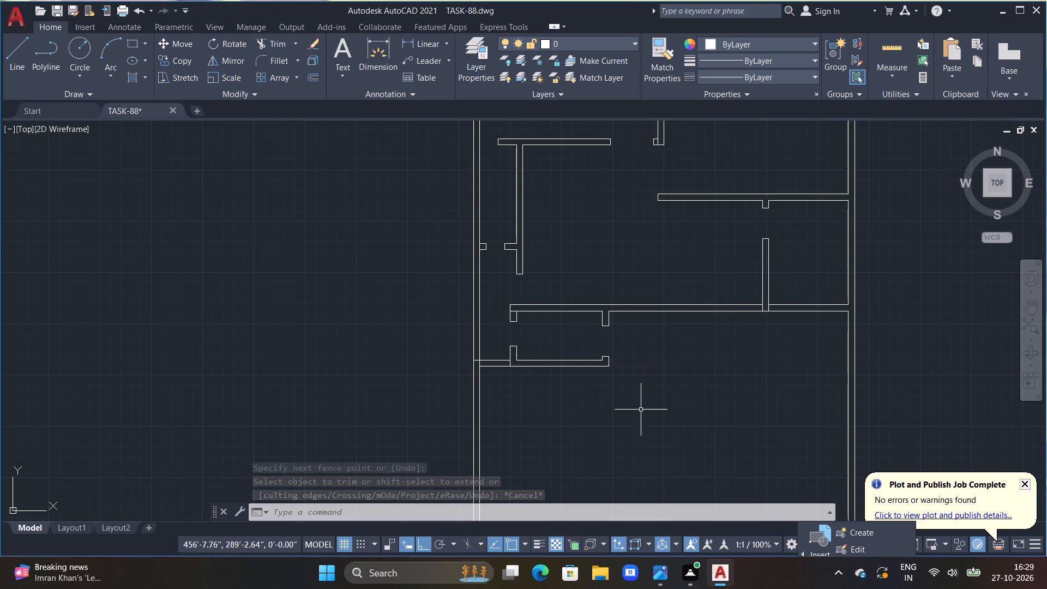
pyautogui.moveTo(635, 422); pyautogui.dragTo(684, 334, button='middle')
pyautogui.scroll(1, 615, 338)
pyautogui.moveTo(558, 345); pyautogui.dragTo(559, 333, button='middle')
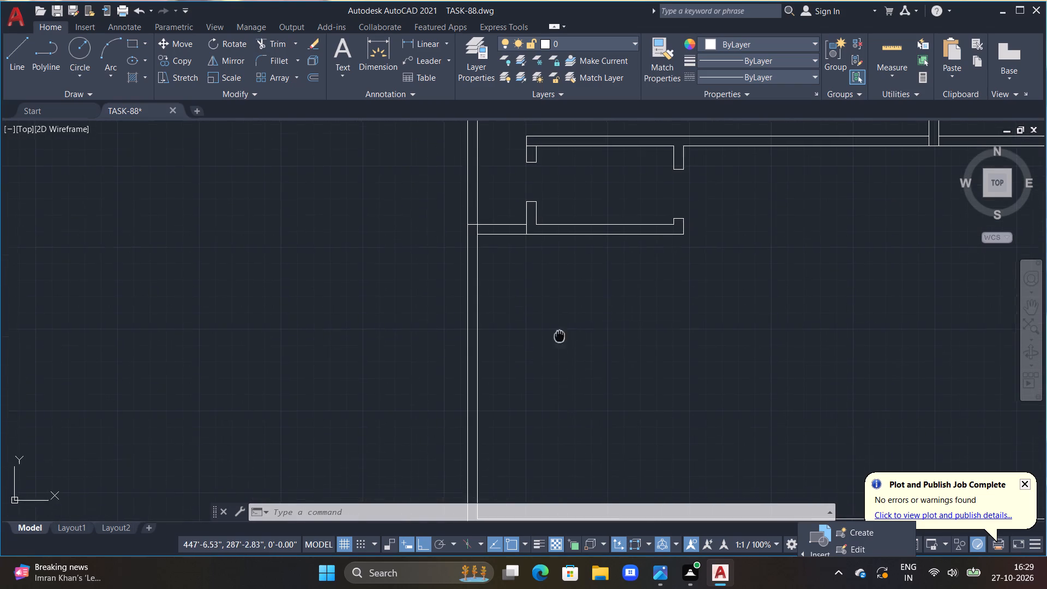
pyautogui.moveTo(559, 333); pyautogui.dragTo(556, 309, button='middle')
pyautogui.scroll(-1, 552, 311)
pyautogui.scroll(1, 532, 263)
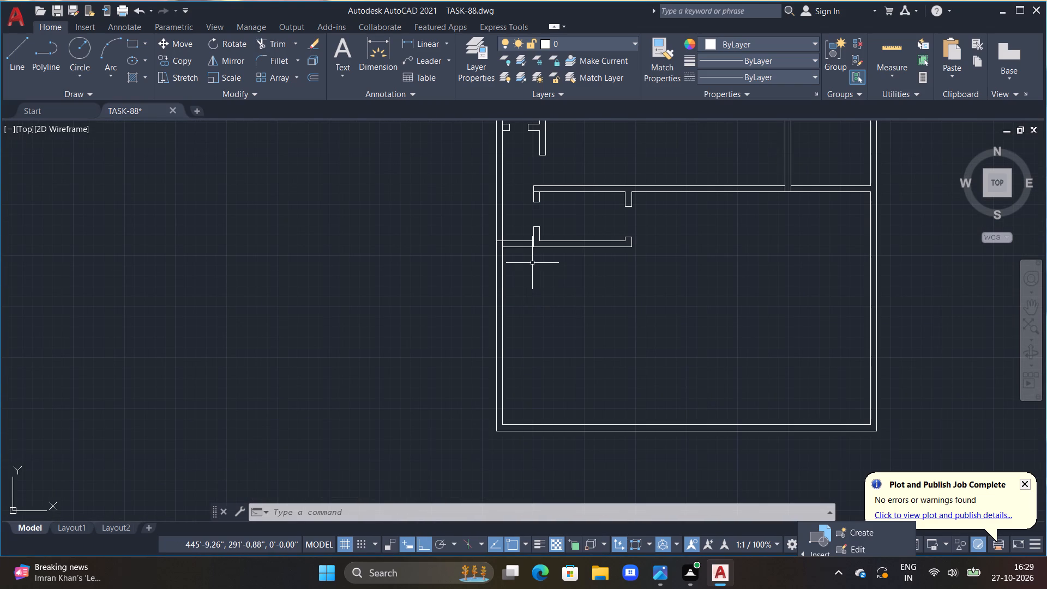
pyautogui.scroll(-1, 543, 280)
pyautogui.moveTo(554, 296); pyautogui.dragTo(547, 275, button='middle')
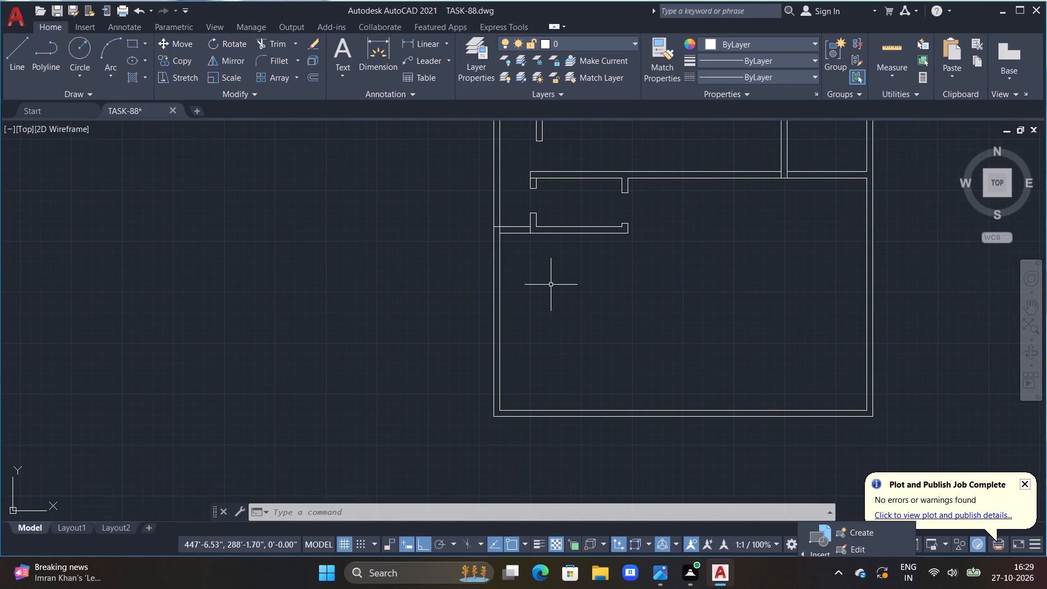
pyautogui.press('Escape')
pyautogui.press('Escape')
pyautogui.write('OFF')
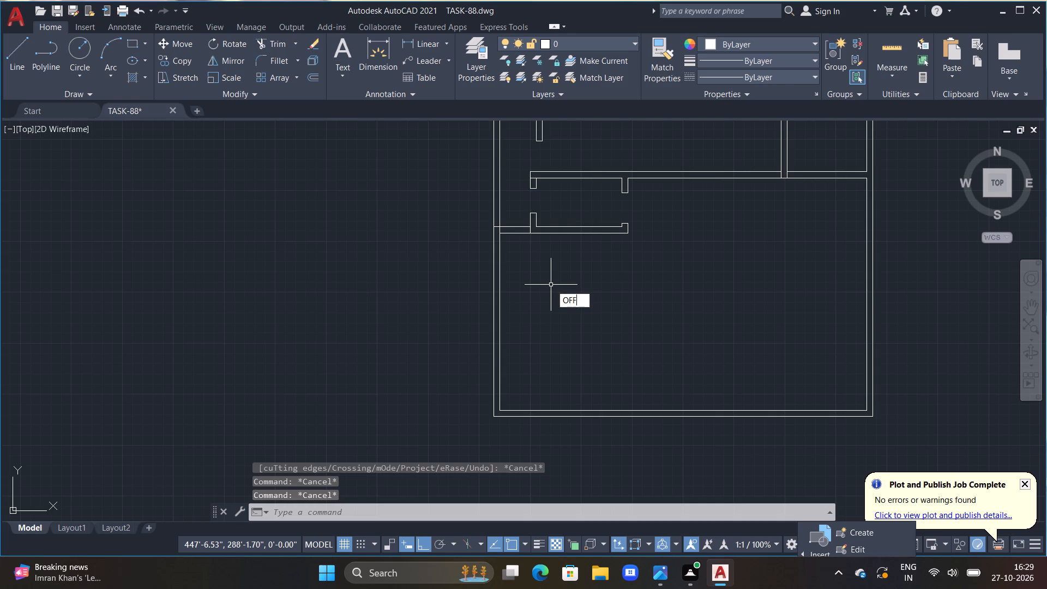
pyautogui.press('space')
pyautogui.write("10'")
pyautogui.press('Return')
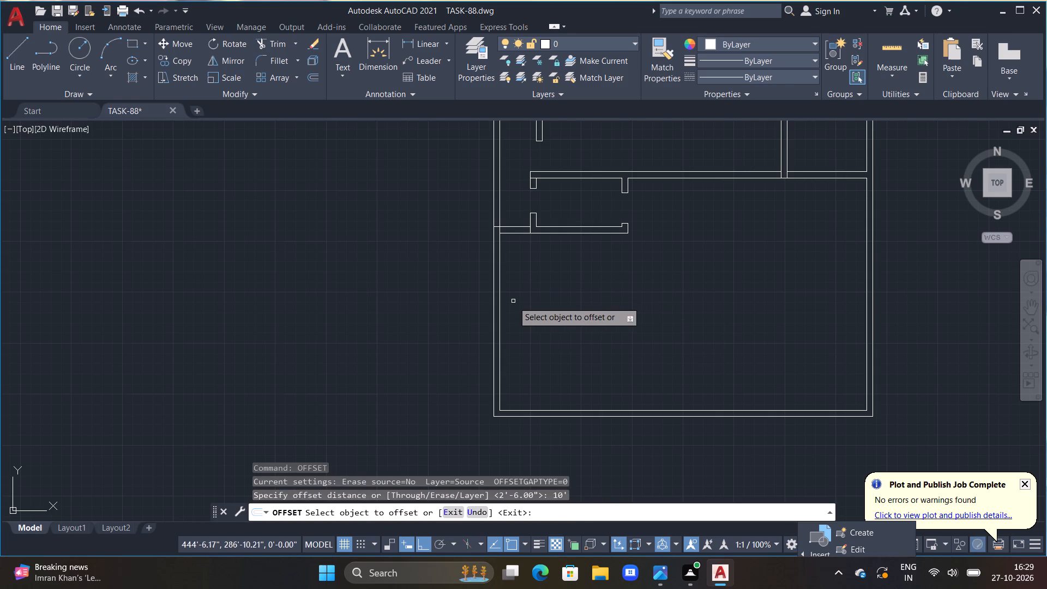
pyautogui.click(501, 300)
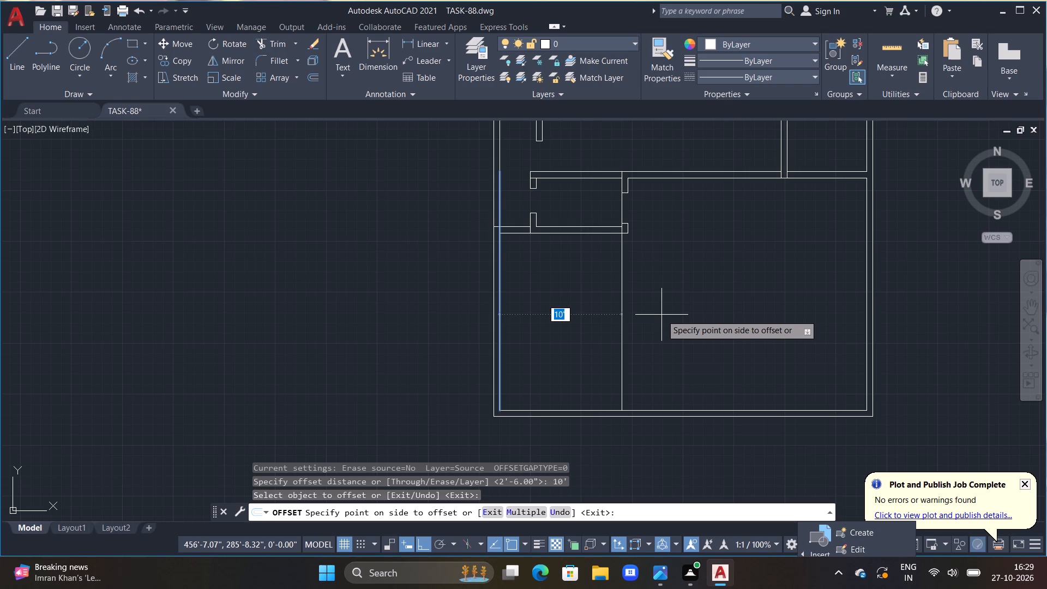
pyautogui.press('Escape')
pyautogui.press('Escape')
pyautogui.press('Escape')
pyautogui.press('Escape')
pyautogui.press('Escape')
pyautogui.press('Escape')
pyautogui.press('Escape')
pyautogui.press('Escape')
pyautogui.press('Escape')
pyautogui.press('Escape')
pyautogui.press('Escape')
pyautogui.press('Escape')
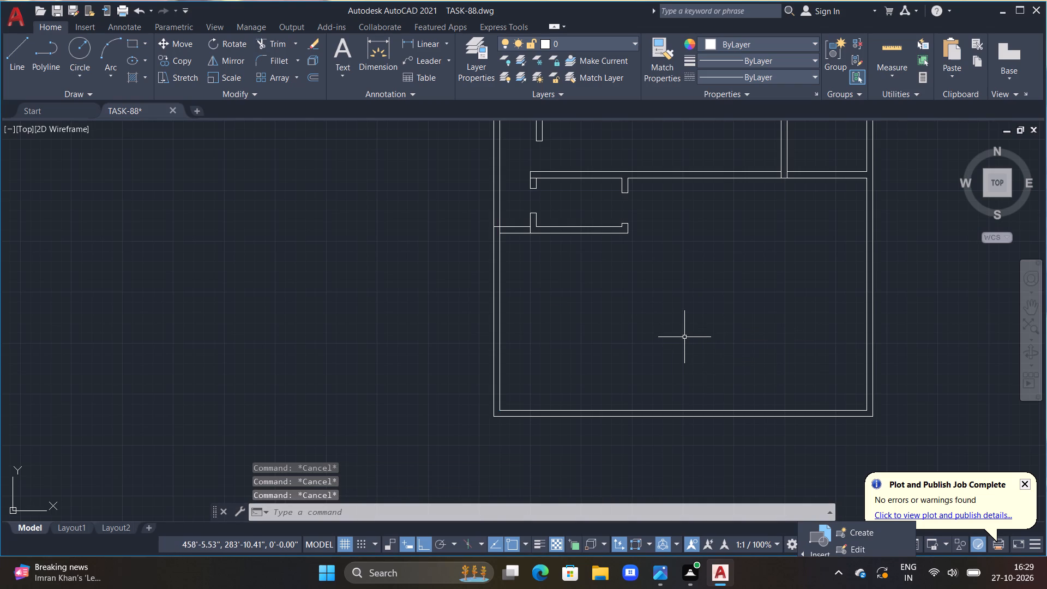
# Draw a vertical line downward into the lower room from where the small room's left partition meets the horizontal partition's bottom line.
pyautogui.write('L')
pyautogui.press('space')
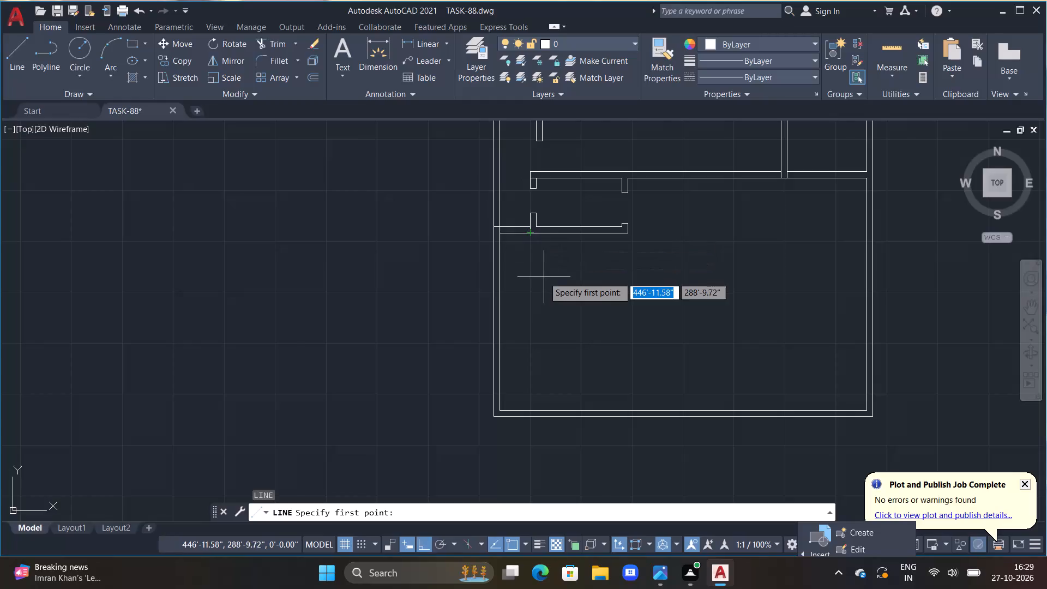
pyautogui.click(532, 233)
pyautogui.click(549, 346)
pyautogui.press('Escape')
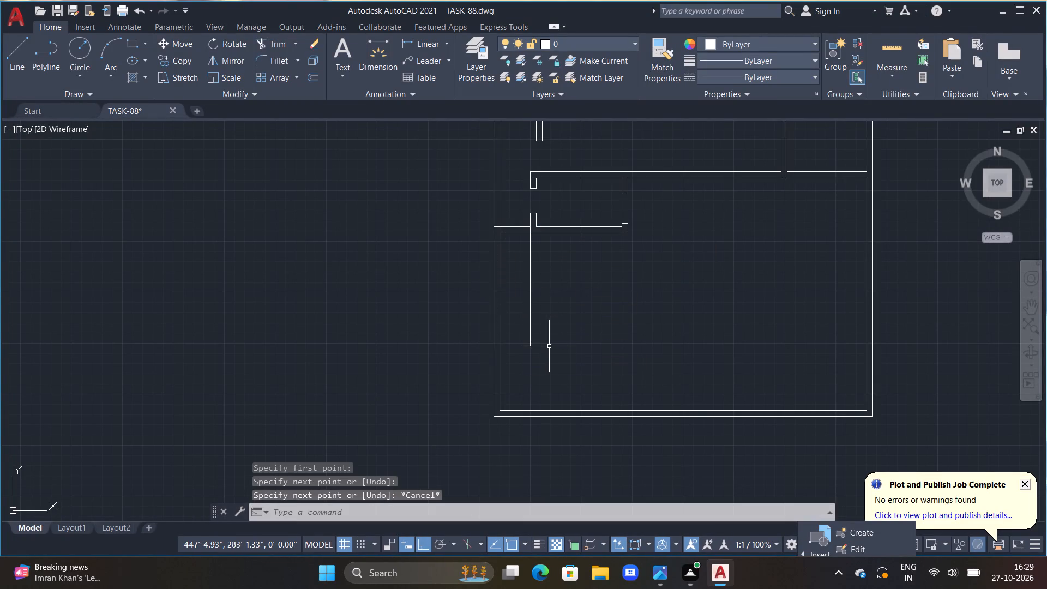
# Offset the new vertical line 10' to the right into the lower room.
pyautogui.write('OFF')
pyautogui.press('space')
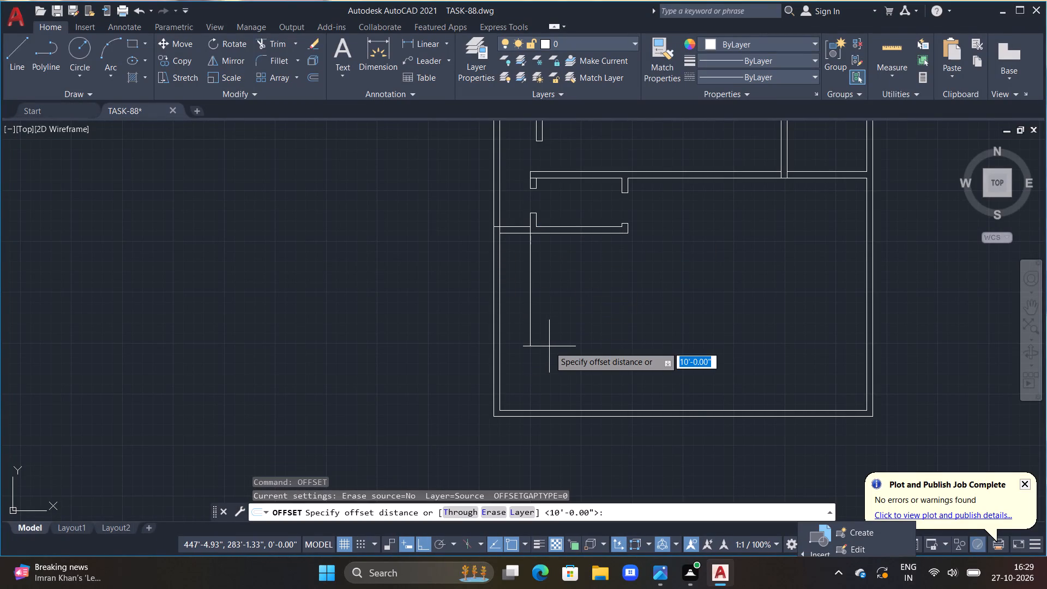
pyautogui.write("10'")
pyautogui.press('Return')
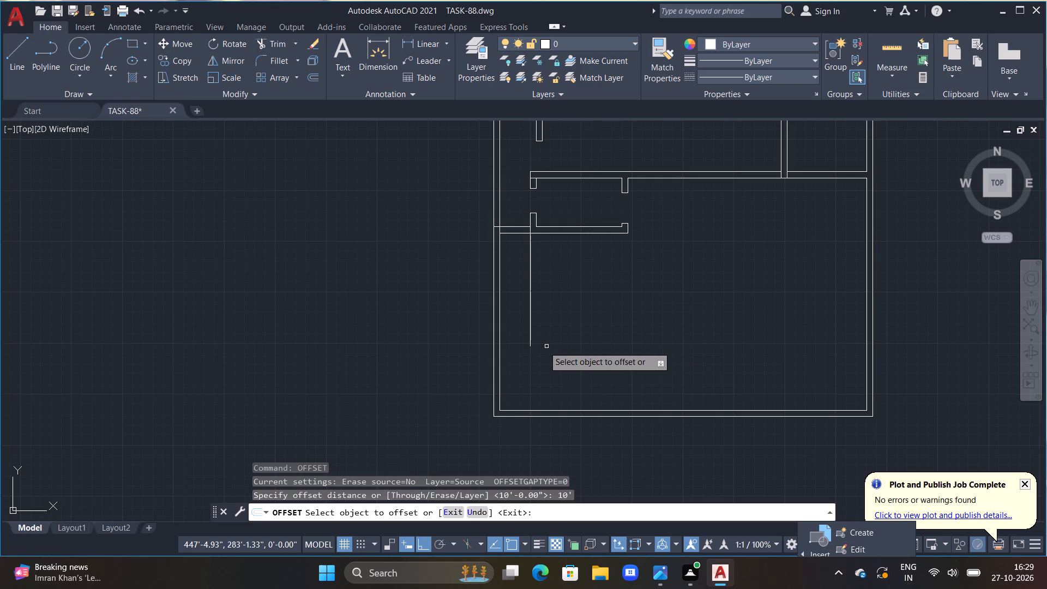
pyautogui.click(533, 336)
pyautogui.click(531, 335)
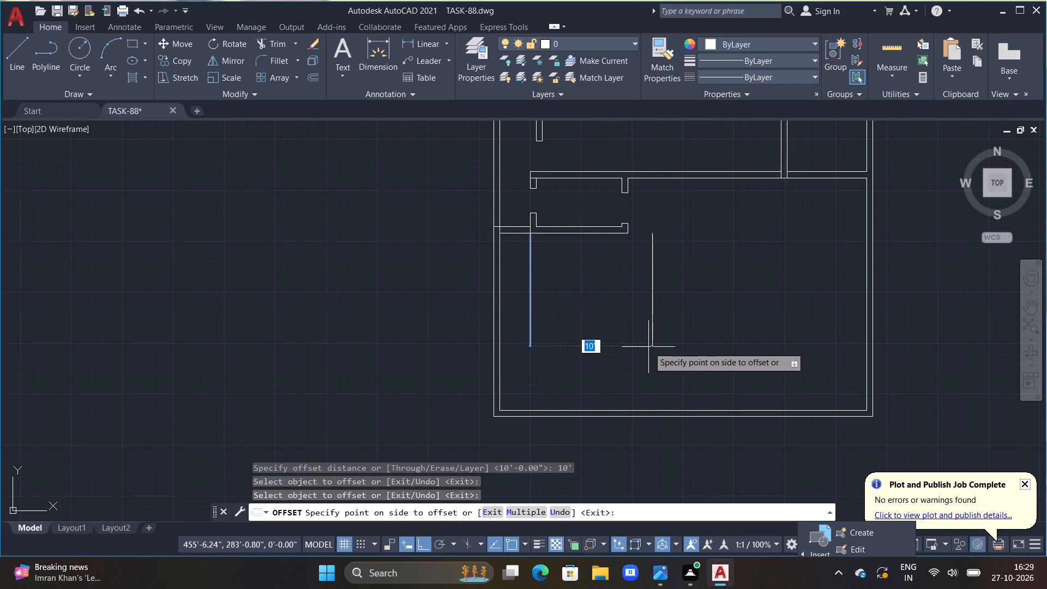
pyautogui.click(648, 347)
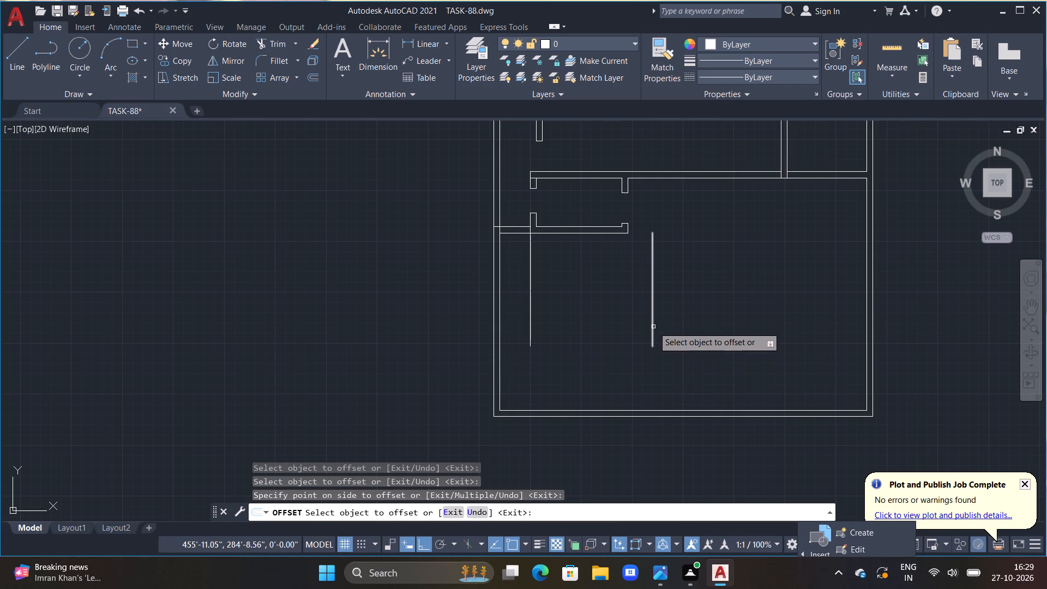
# Offset the vertical line in the lower room 6" to the right to give the partition its thickness.
pyautogui.click(653, 327)
pyautogui.write('6"')
pyautogui.press('Return')
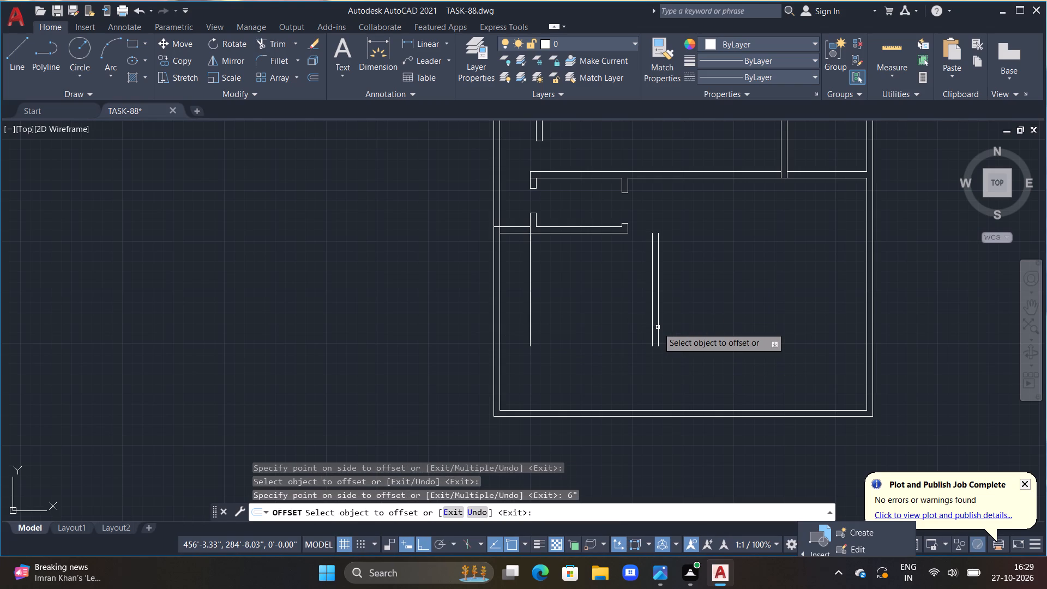
pyautogui.press('Escape')
pyautogui.press('Escape')
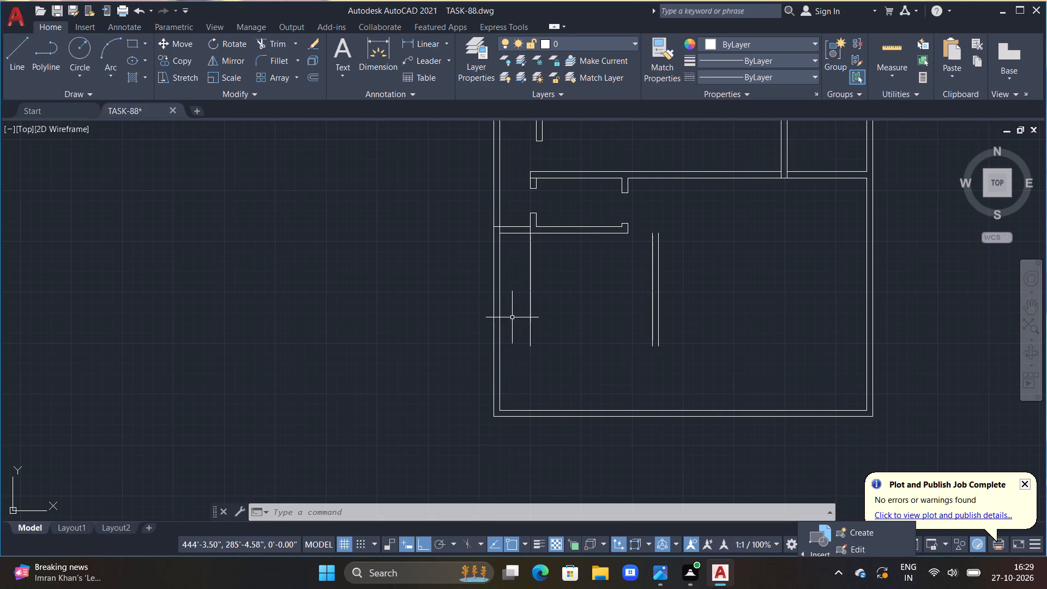
pyautogui.press('Escape')
# Trim away the vertical reference line running down into the lower room from the small room's left partition.
pyautogui.write('TR')
pyautogui.press('space')
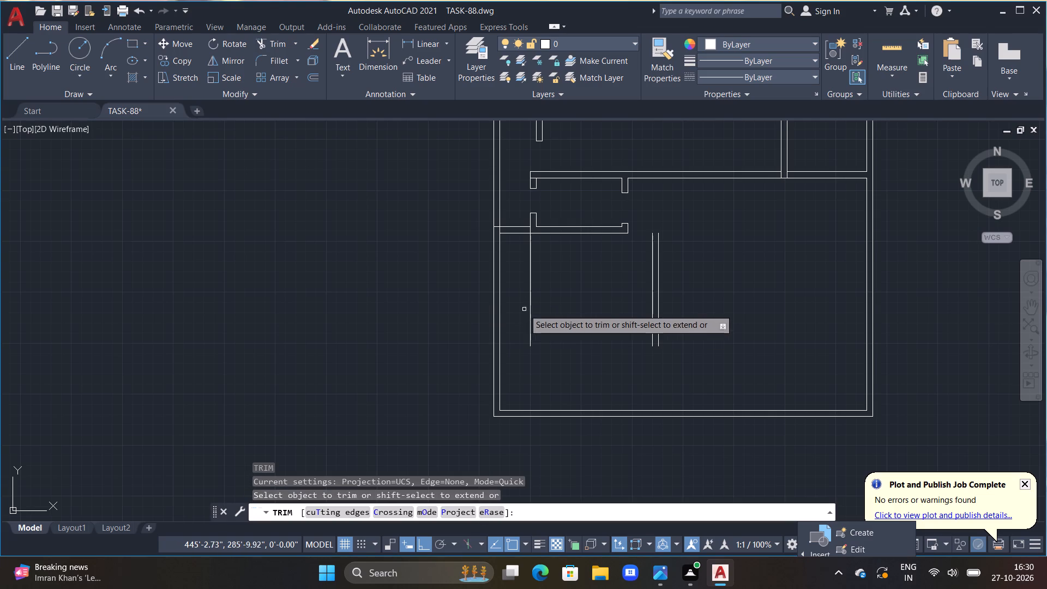
pyautogui.click(529, 290)
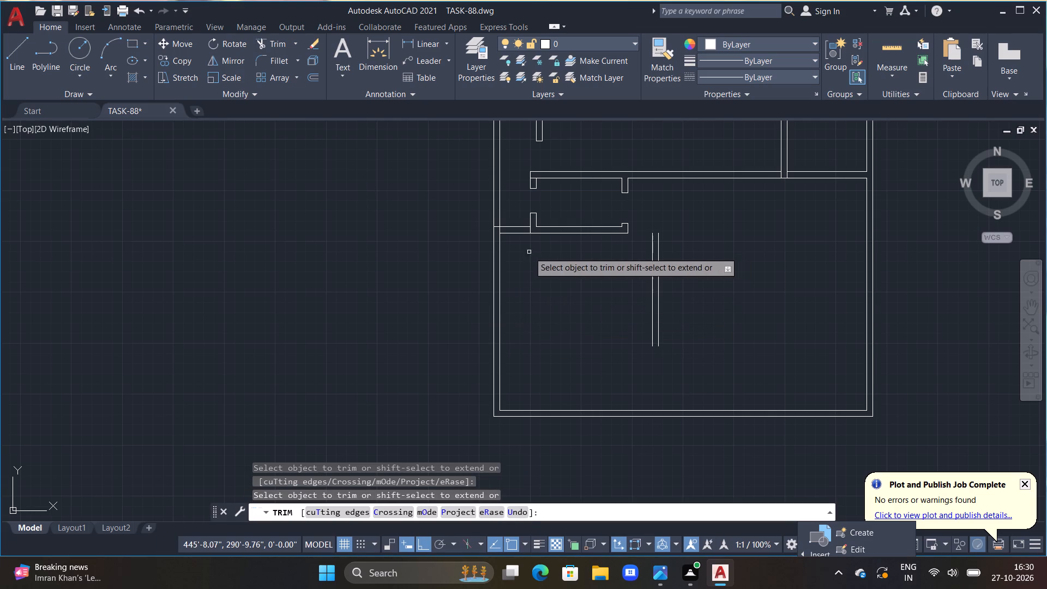
pyautogui.moveTo(591, 289); pyautogui.dragTo(576, 269, button='middle')
pyautogui.press('Escape')
pyautogui.press('Escape')
# Draw a short horizontal line closing the upper end of the new 6" vertical partition.
pyautogui.moveTo(599, 259); pyautogui.dragTo(601, 321, button='middle')
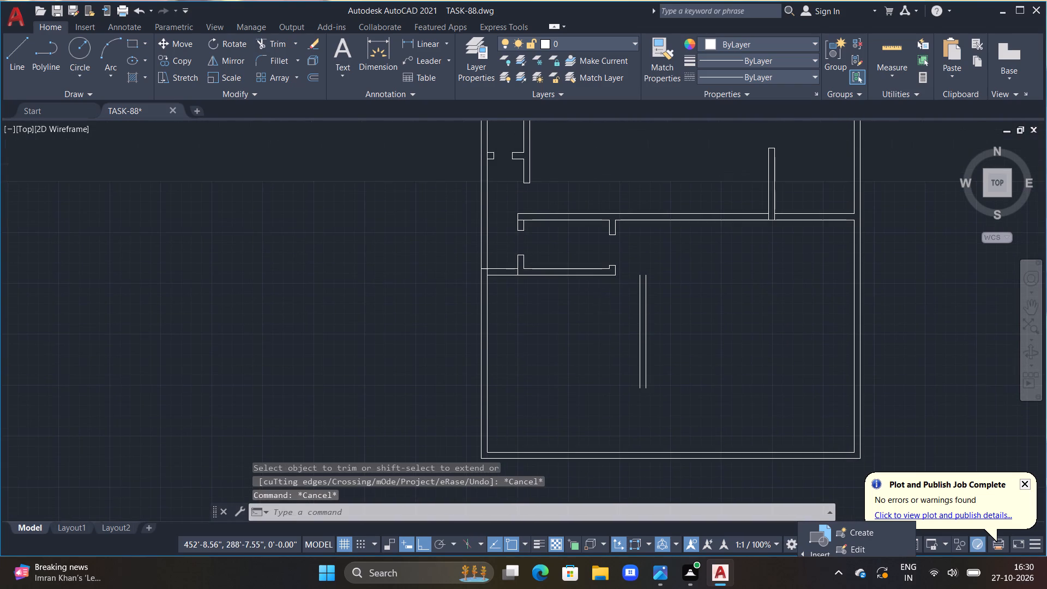
pyautogui.scroll(2, 647, 261)
pyautogui.press('Escape')
pyautogui.press('Escape')
pyautogui.press('Escape')
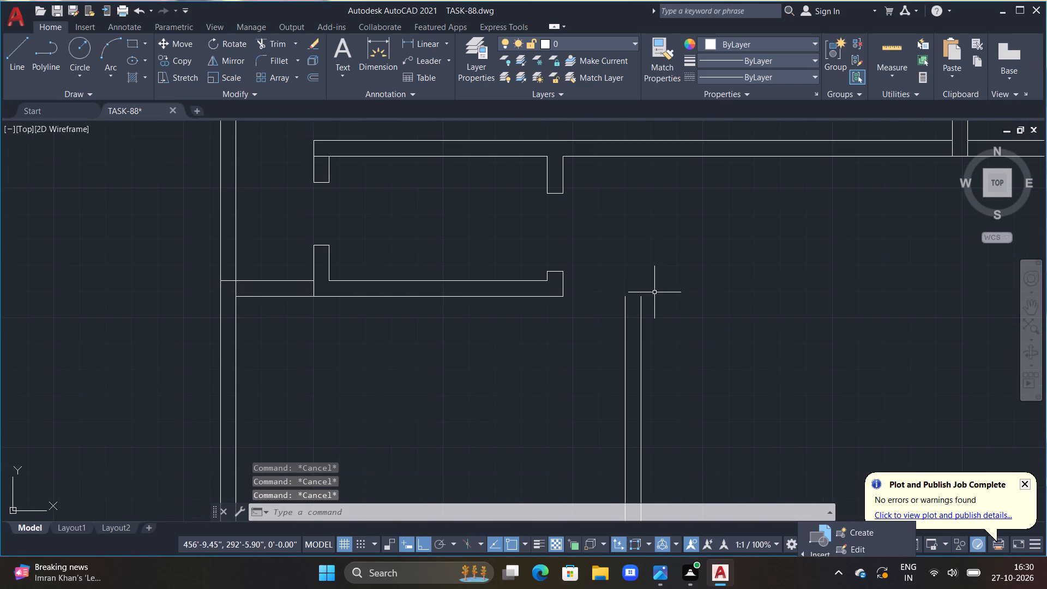
pyautogui.press('Escape')
pyautogui.press('Escape')
pyautogui.press('Escape')
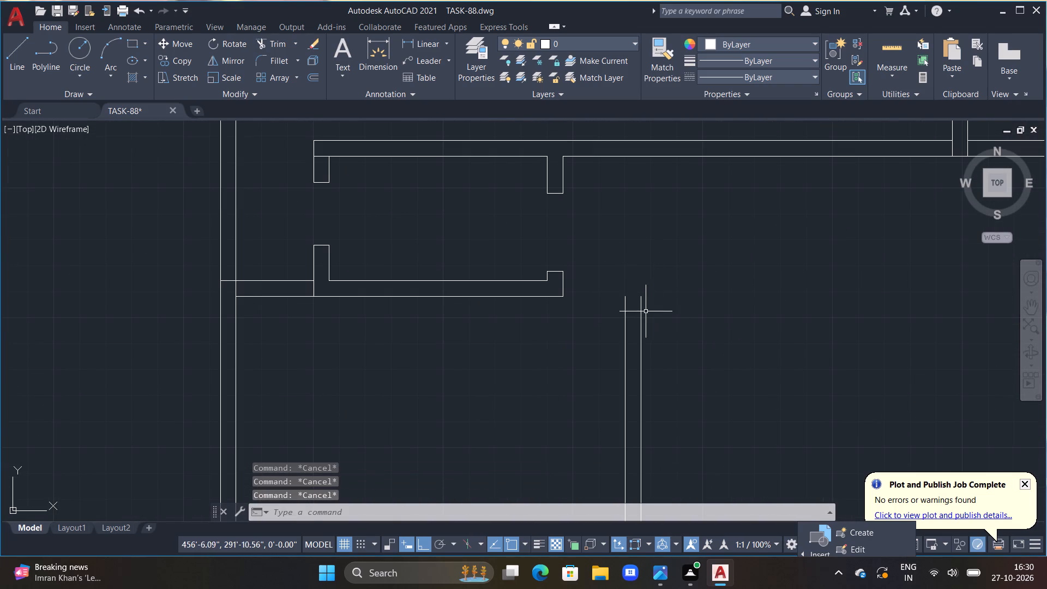
pyautogui.scroll(2, 624, 306)
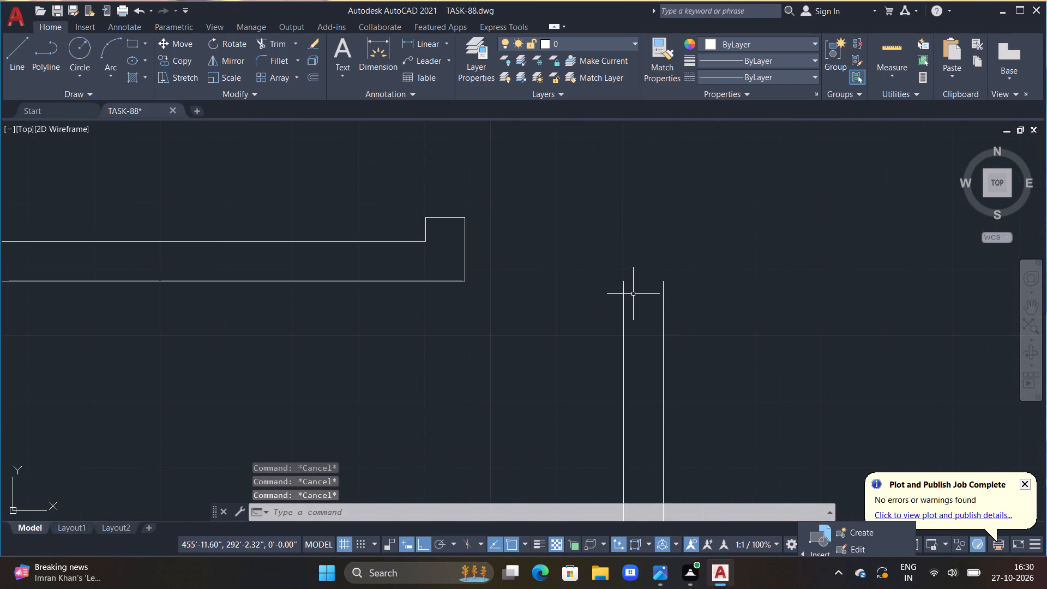
pyautogui.write('L')
pyautogui.press('space')
pyautogui.click(624, 283)
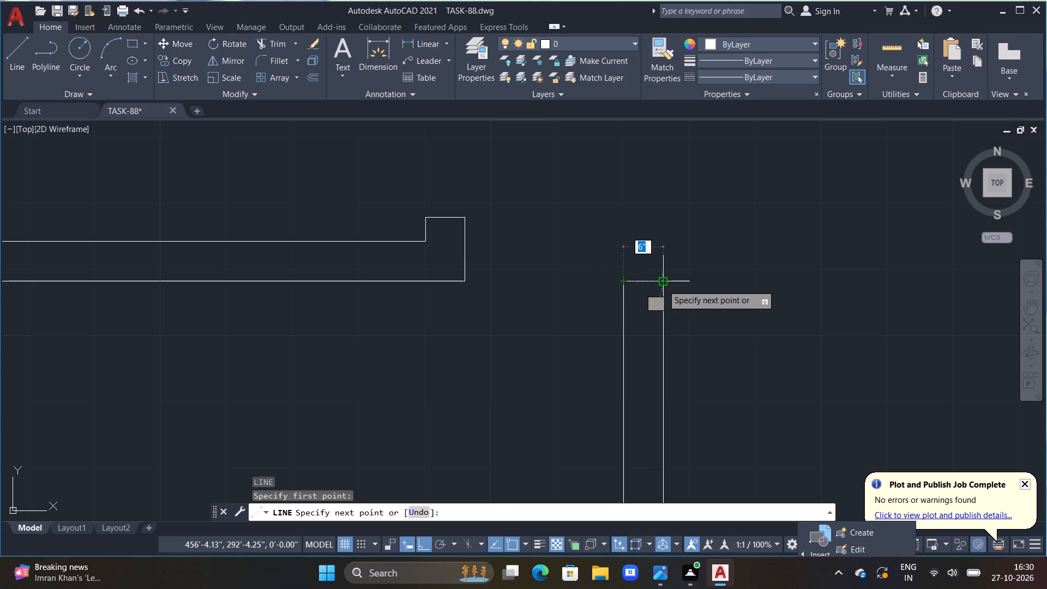
pyautogui.click(663, 285)
pyautogui.press('Escape')
# Offset the bottom line of the small room's lower horizontal partition 10' downward into the lower room.
pyautogui.scroll(-2, 663, 285)
pyautogui.scroll(-1, 675, 338)
pyautogui.moveTo(650, 396); pyautogui.dragTo(625, 291, button='middle')
pyautogui.press('Escape')
pyautogui.press('Escape')
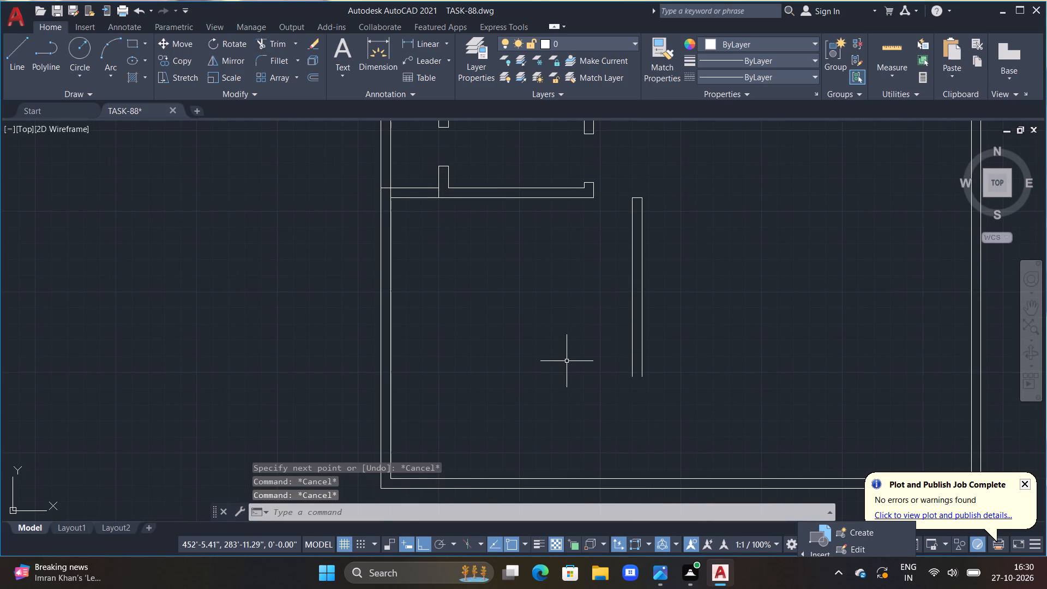
pyautogui.write('OFF')
pyautogui.press('space')
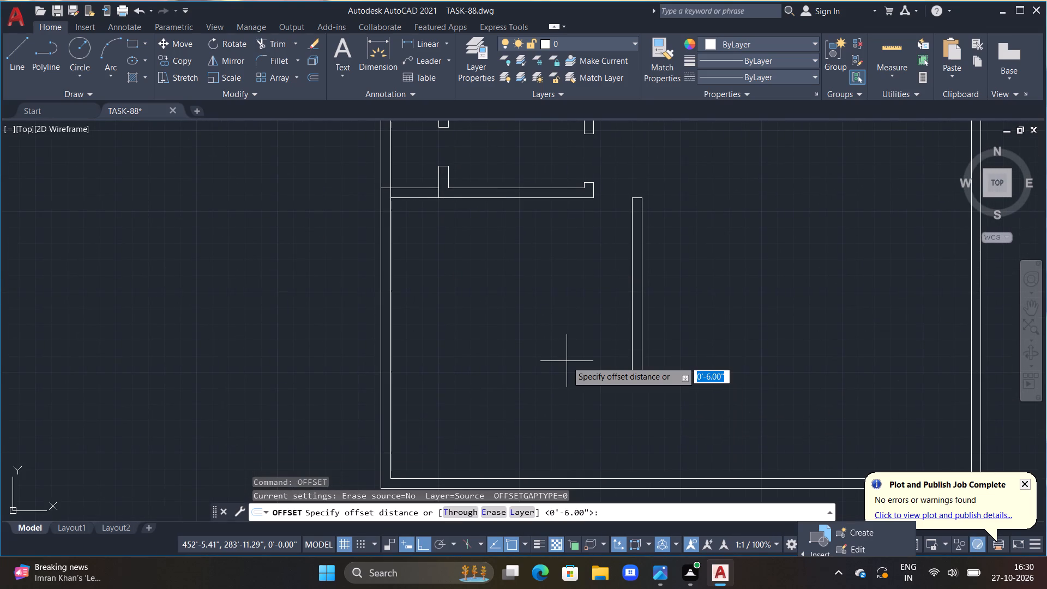
pyautogui.write("10'")
pyautogui.press('Return')
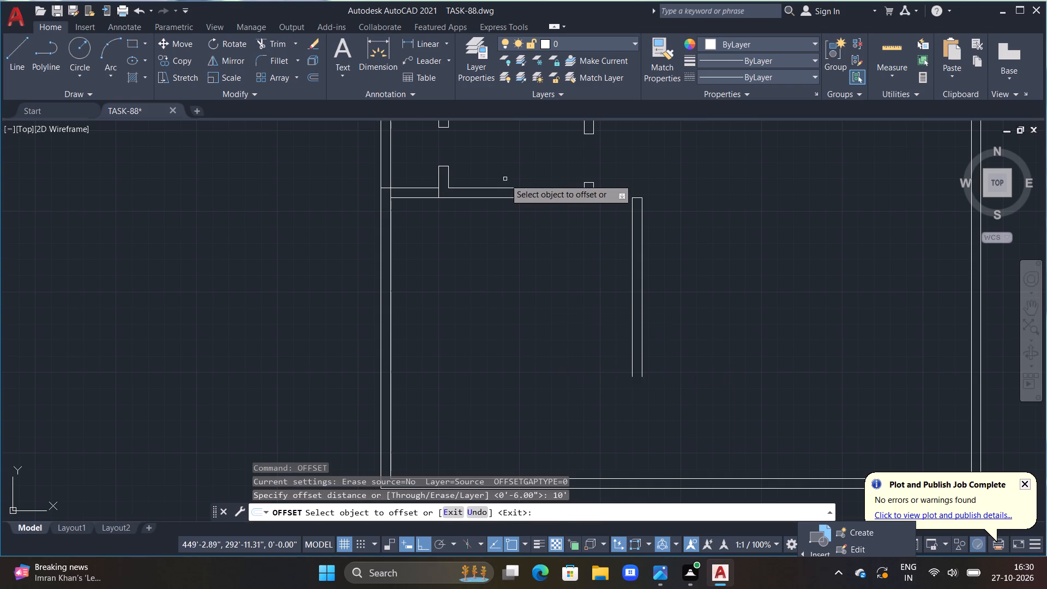
pyautogui.doubleClick(508, 200)
pyautogui.click(530, 348)
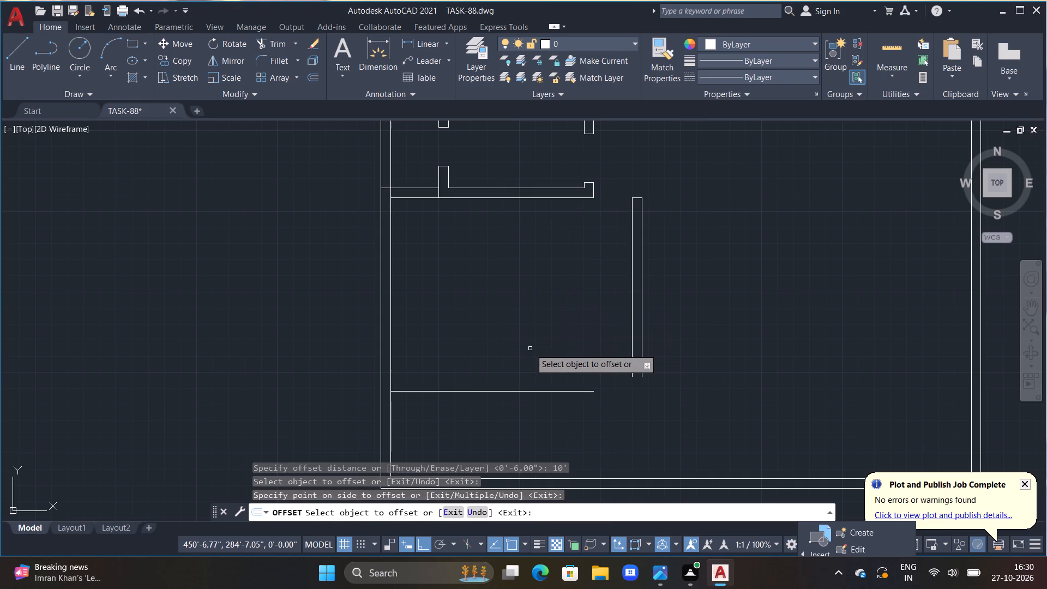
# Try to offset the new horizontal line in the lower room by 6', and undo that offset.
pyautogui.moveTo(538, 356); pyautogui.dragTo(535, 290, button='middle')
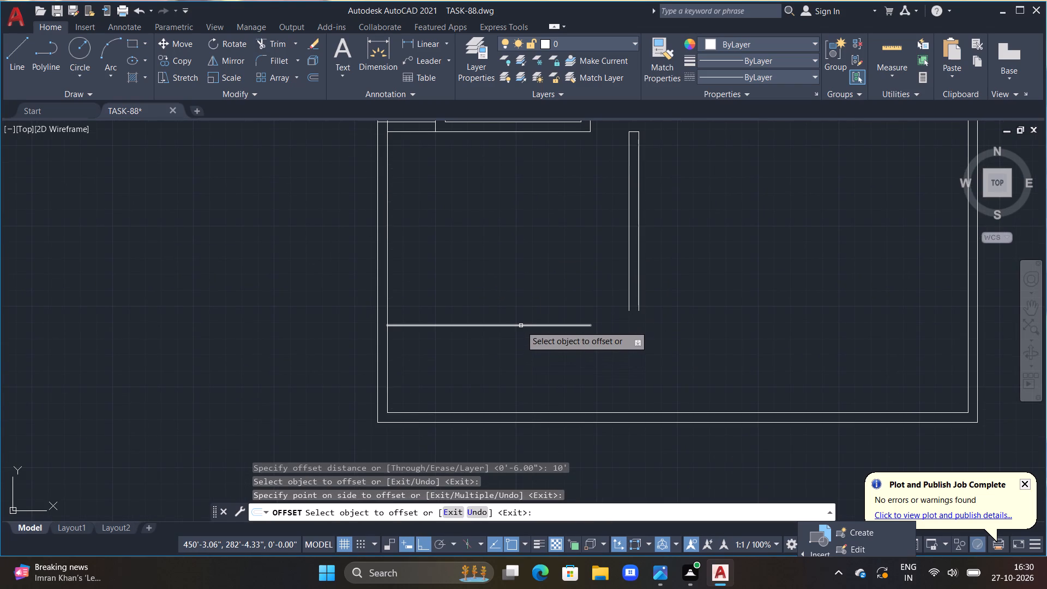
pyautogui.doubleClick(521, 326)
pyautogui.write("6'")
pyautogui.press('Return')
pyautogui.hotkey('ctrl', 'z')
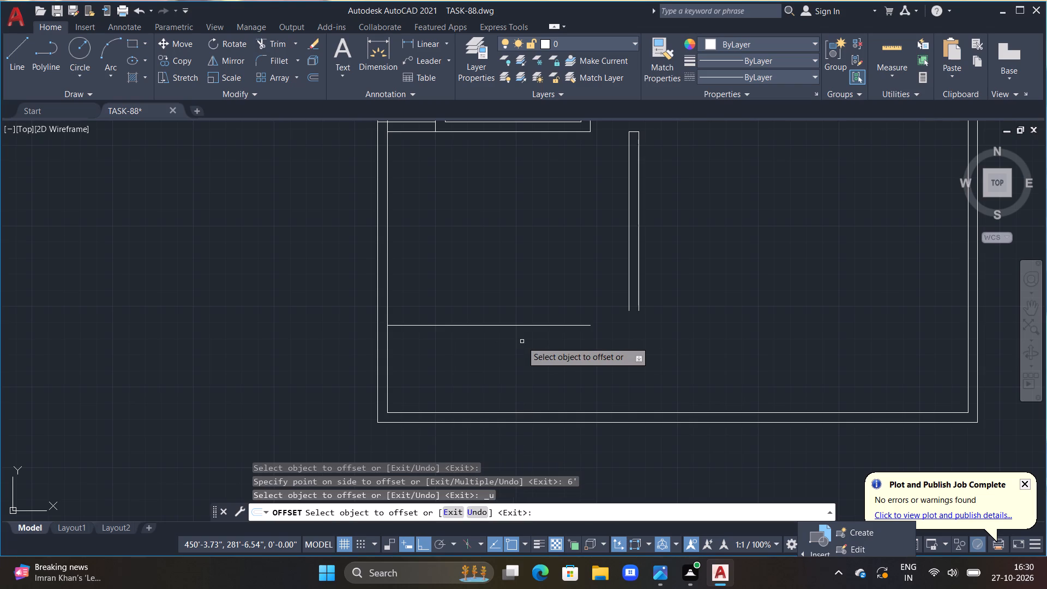
# Offset the new horizontal line in the lower room 6" downward to form the partition thickness.
pyautogui.click(505, 326)
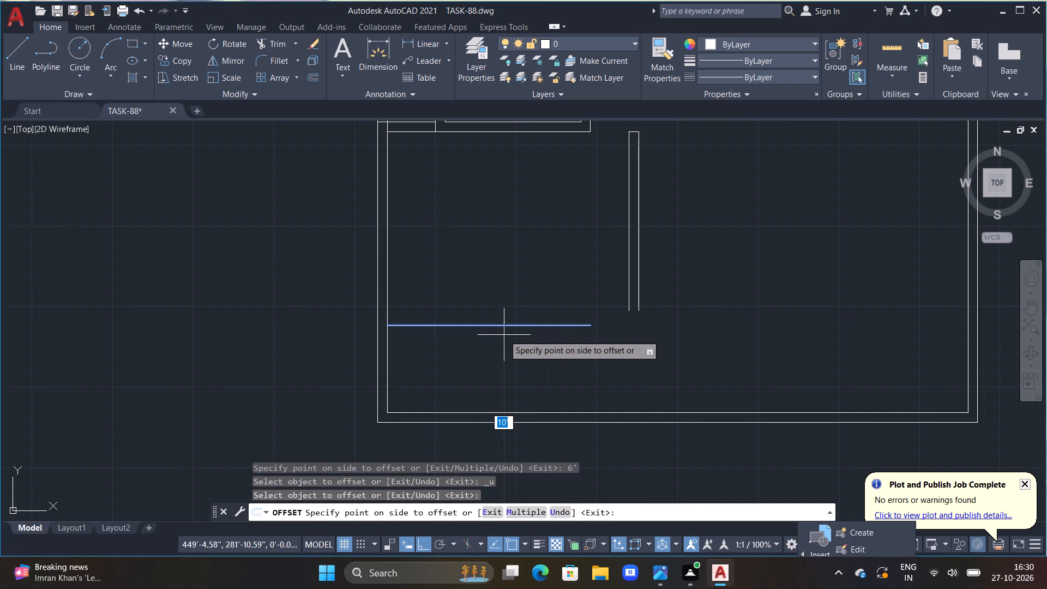
pyautogui.write('6"')
pyautogui.press('Return')
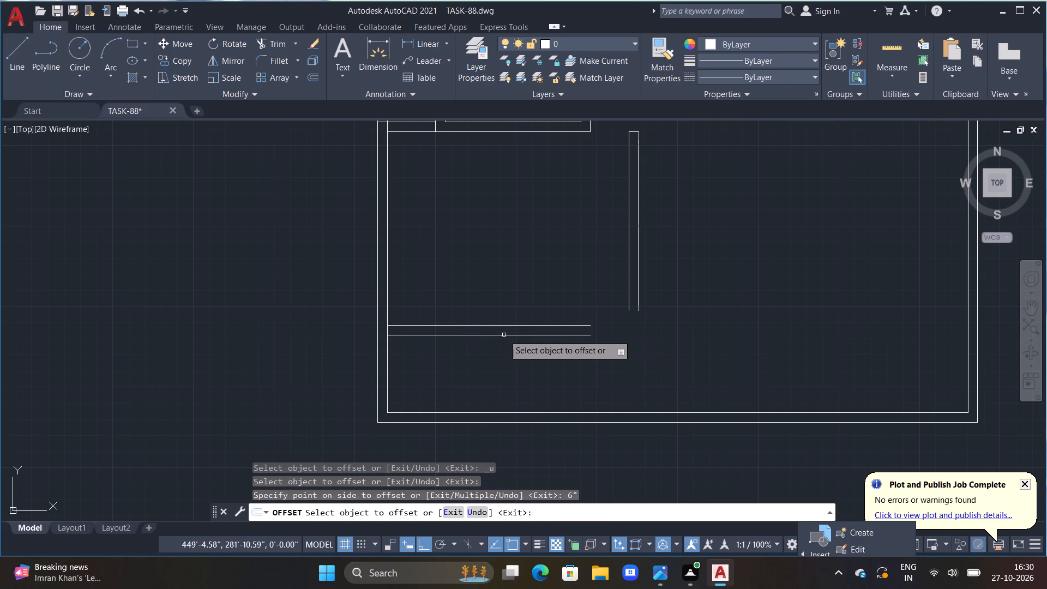
pyautogui.press('Escape')
pyautogui.press('Escape')
# Draw lines joining the upper horizontal partition line to the lower end of the vertical partition's left line as the inner corner.
pyautogui.scroll(2, 628, 317)
pyautogui.middleClick(623, 322)
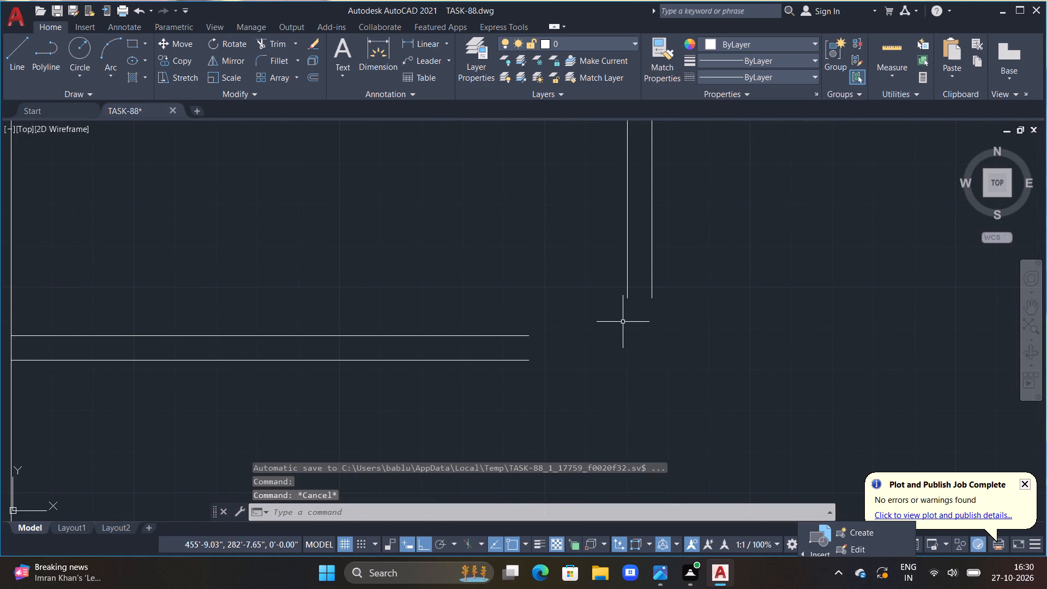
pyautogui.write('L')
pyautogui.press('space')
pyautogui.click(528, 337)
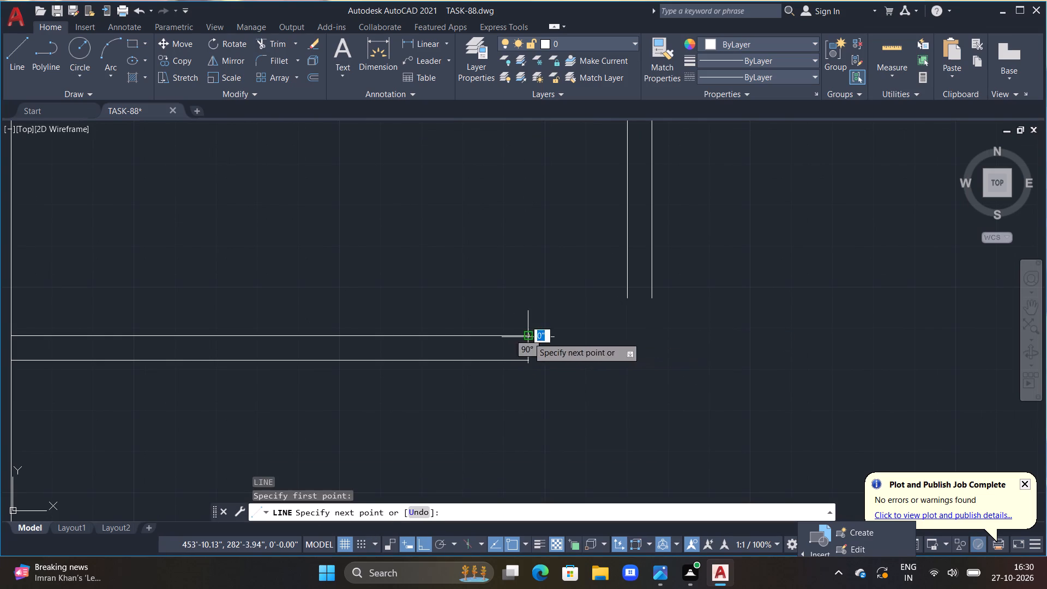
pyautogui.click(627, 335)
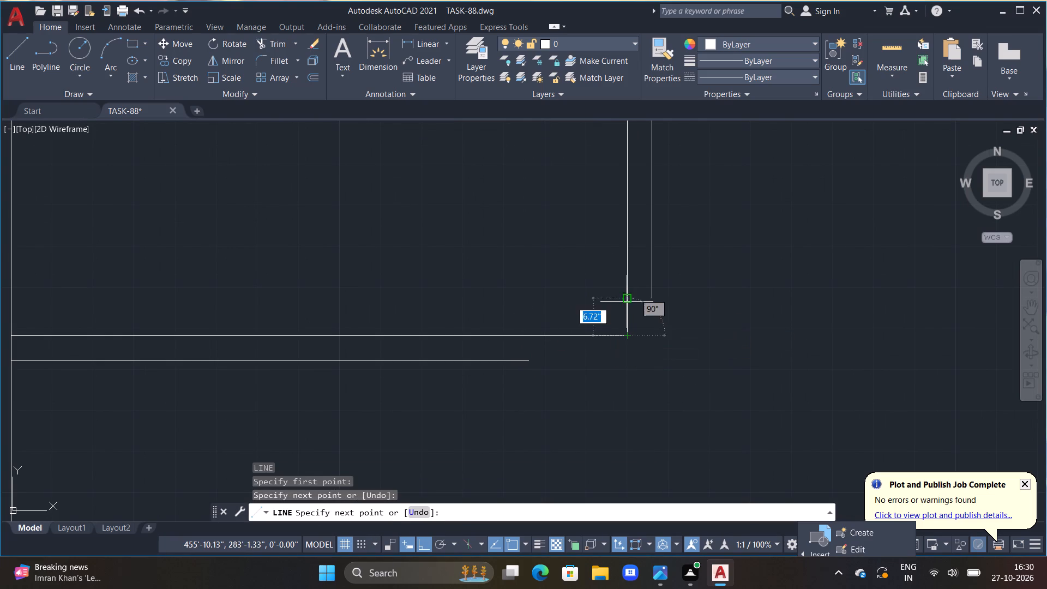
pyautogui.doubleClick(629, 298)
pyautogui.press('Escape')
# Draw lines joining the lower horizontal partition line to the lower end of the vertical partition's right line as the outer corner.
pyautogui.write('L')
pyautogui.press('space')
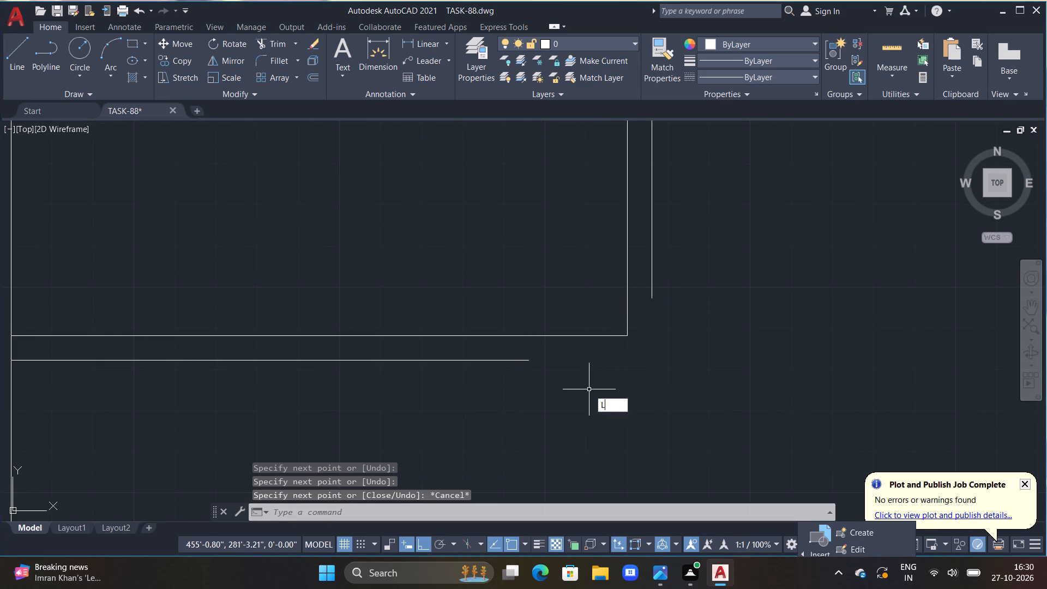
pyautogui.moveTo(528, 361); pyautogui.dragTo(533, 361)
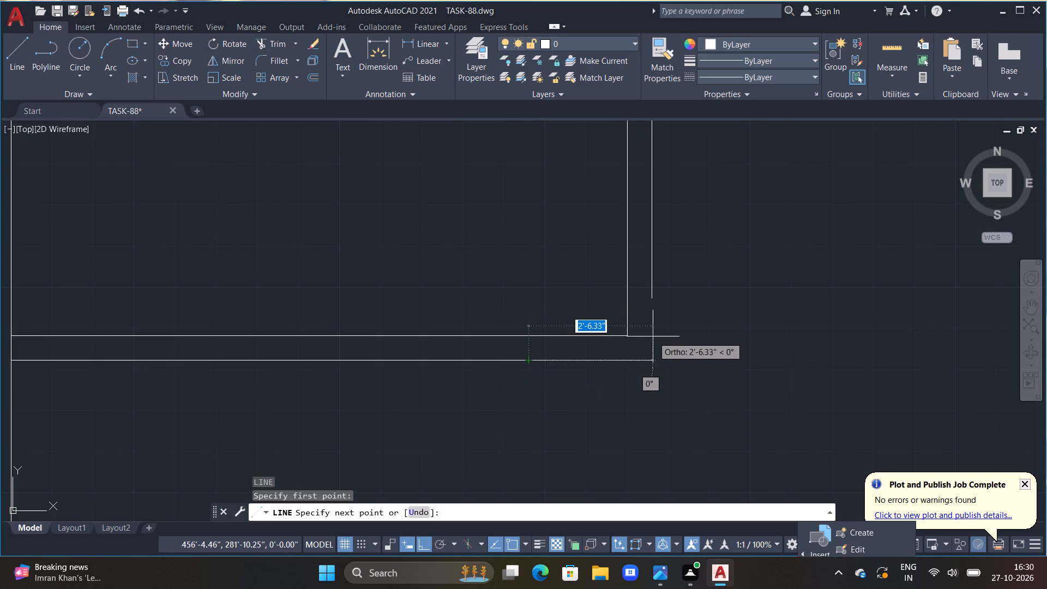
pyautogui.click(652, 362)
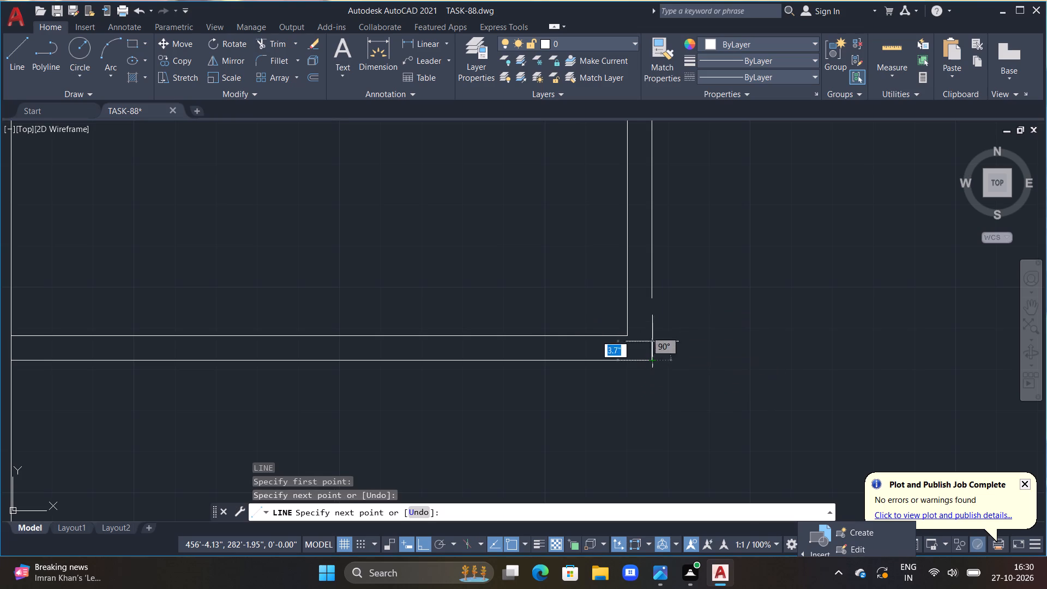
pyautogui.click(652, 300)
pyautogui.press('Escape')
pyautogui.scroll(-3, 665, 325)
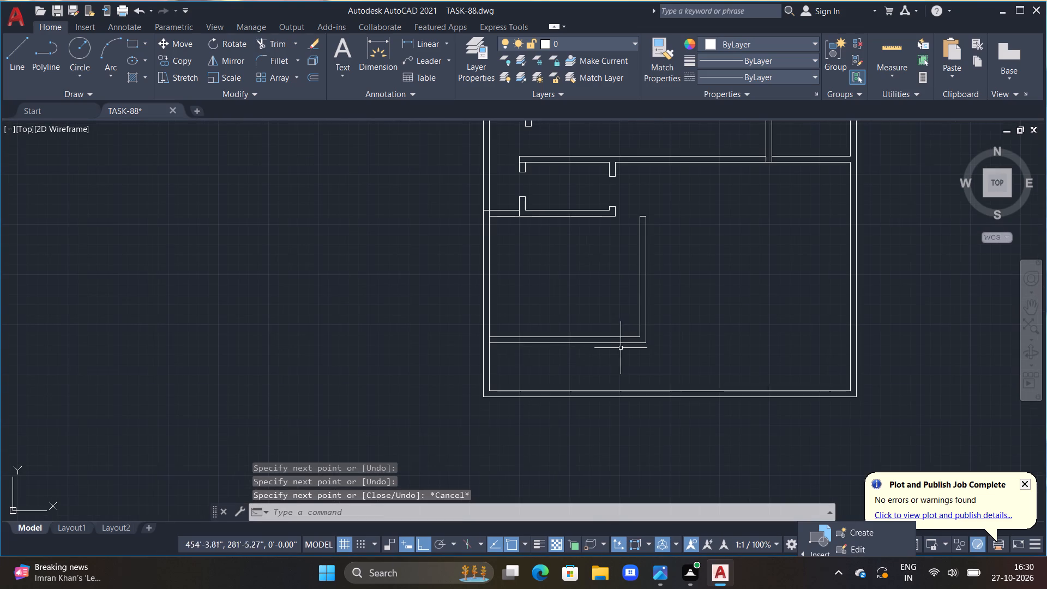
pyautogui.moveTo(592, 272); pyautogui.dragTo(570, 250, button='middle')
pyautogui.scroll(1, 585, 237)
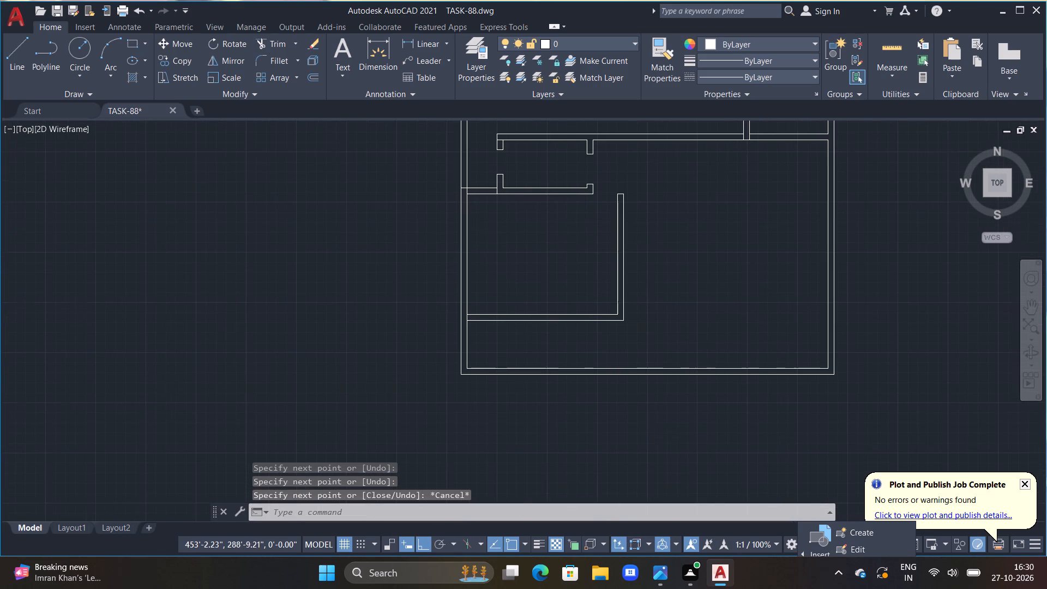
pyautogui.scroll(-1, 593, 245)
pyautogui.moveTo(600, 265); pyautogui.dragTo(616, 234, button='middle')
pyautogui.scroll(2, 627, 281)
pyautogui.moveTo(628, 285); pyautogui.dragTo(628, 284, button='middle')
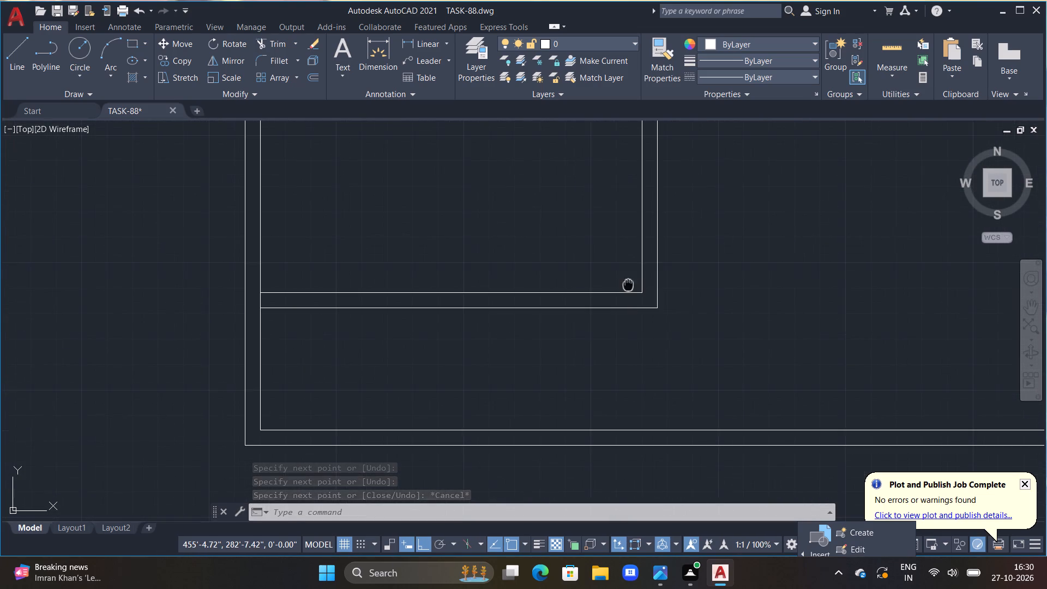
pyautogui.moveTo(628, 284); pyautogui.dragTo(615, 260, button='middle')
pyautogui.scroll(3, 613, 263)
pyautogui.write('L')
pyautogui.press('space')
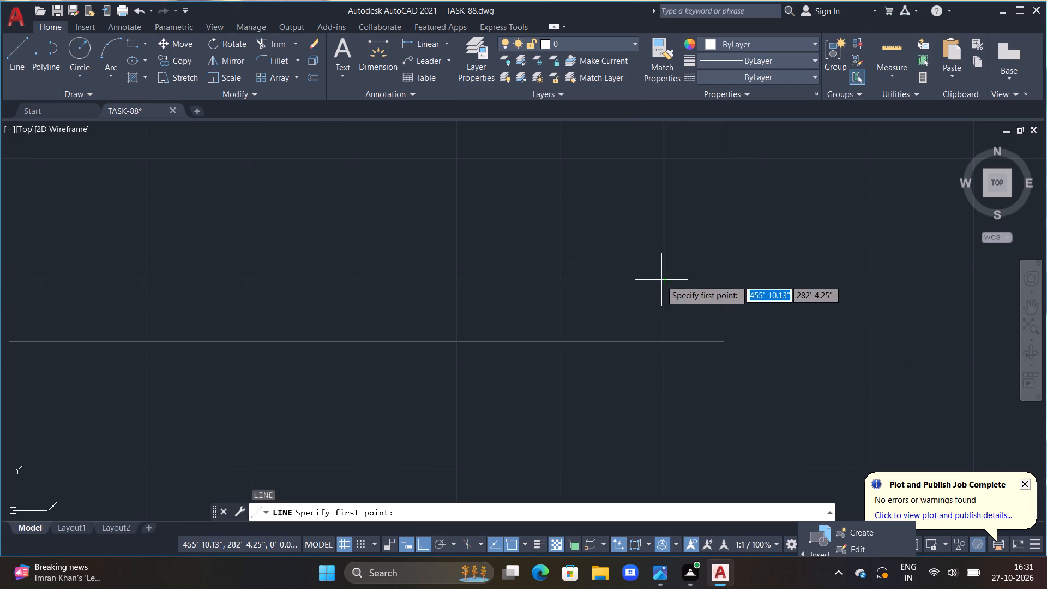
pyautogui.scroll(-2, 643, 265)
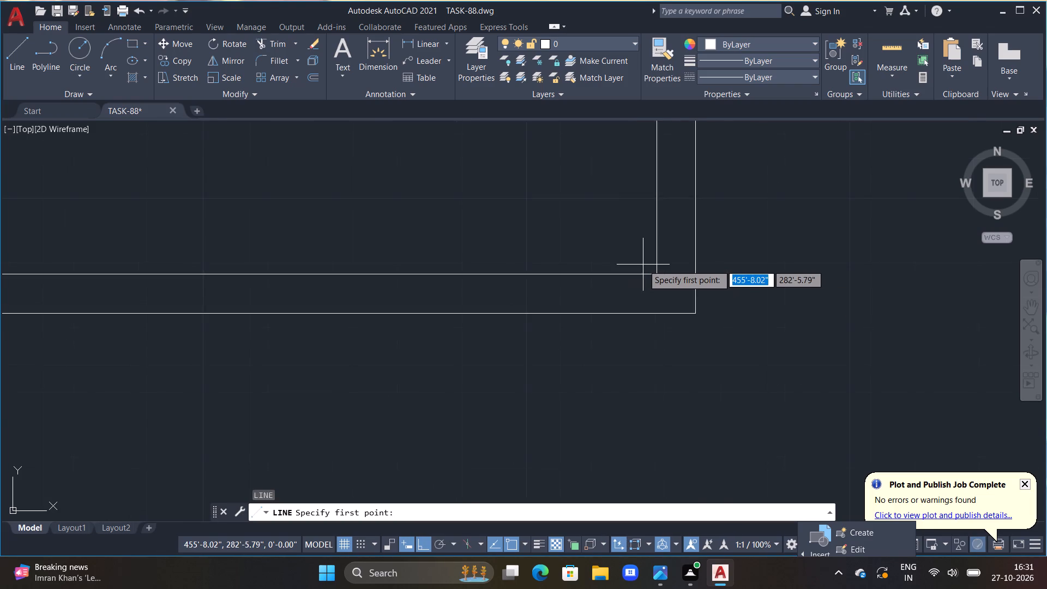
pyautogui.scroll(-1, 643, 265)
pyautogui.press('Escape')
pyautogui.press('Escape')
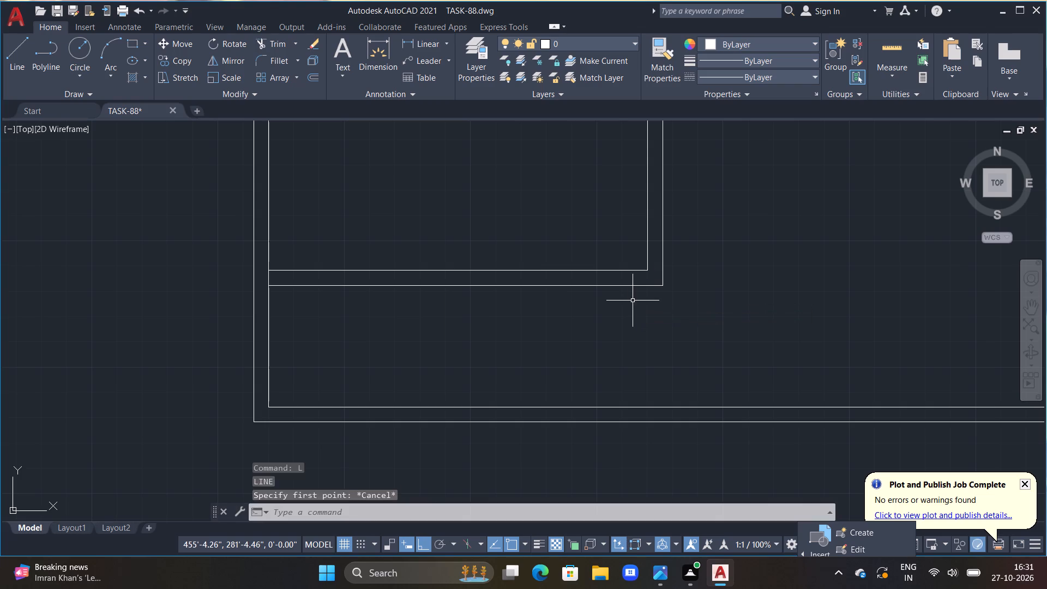
# Extend the vertical partition's inner line down to the bottom line of the horizontal partition.
pyautogui.scroll(1, 627, 288)
pyautogui.write('EX')
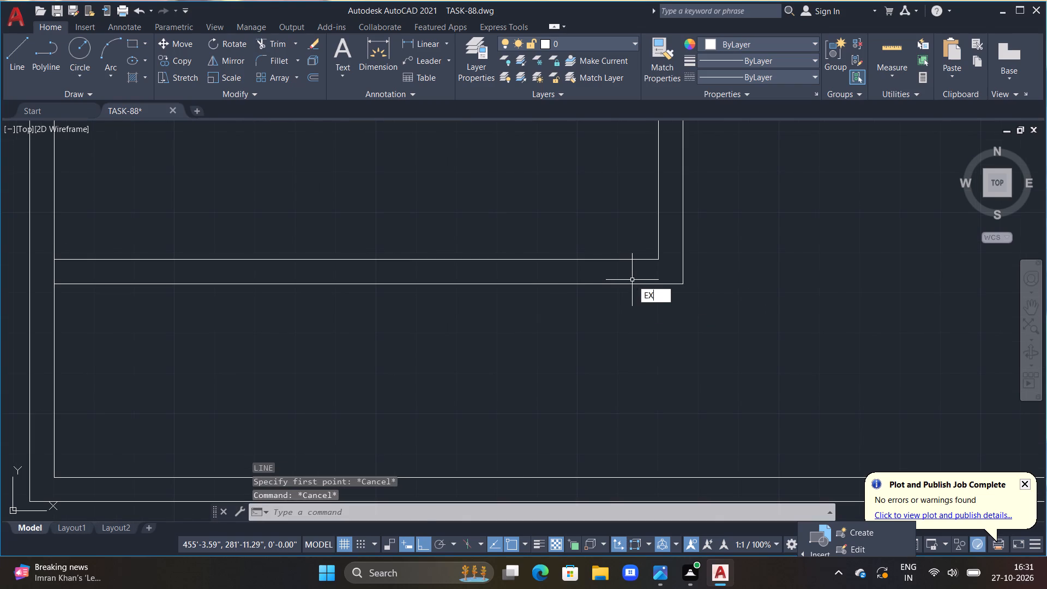
pyautogui.press('space')
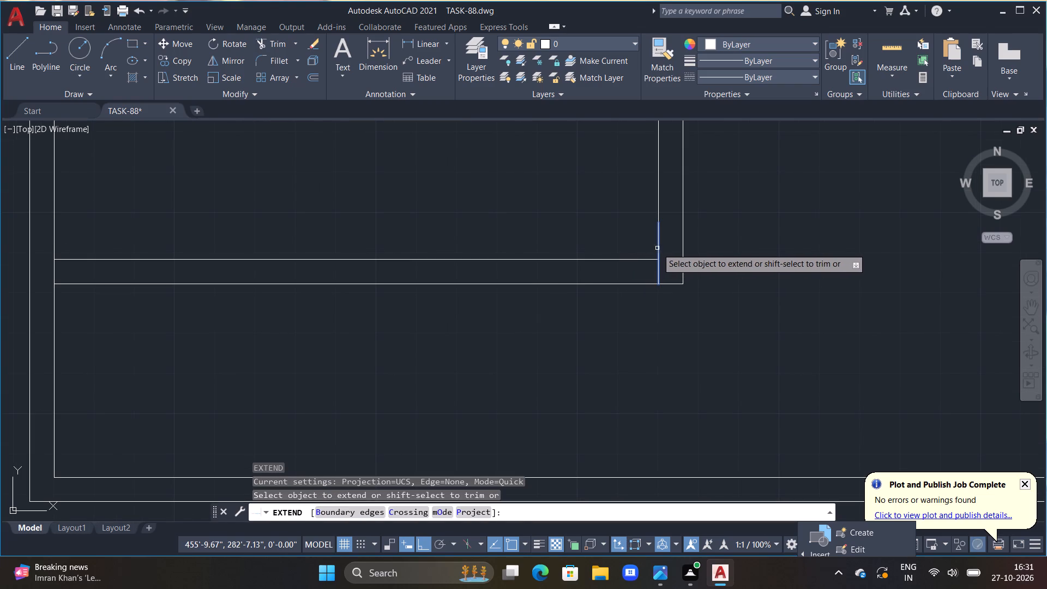
pyautogui.click(658, 248)
pyautogui.press('Escape')
# Offset the extended inner line at the partition corner 3'6" to the left across the horizontal partition.
pyautogui.write('OFF 3\'6"')
pyautogui.press('Return')
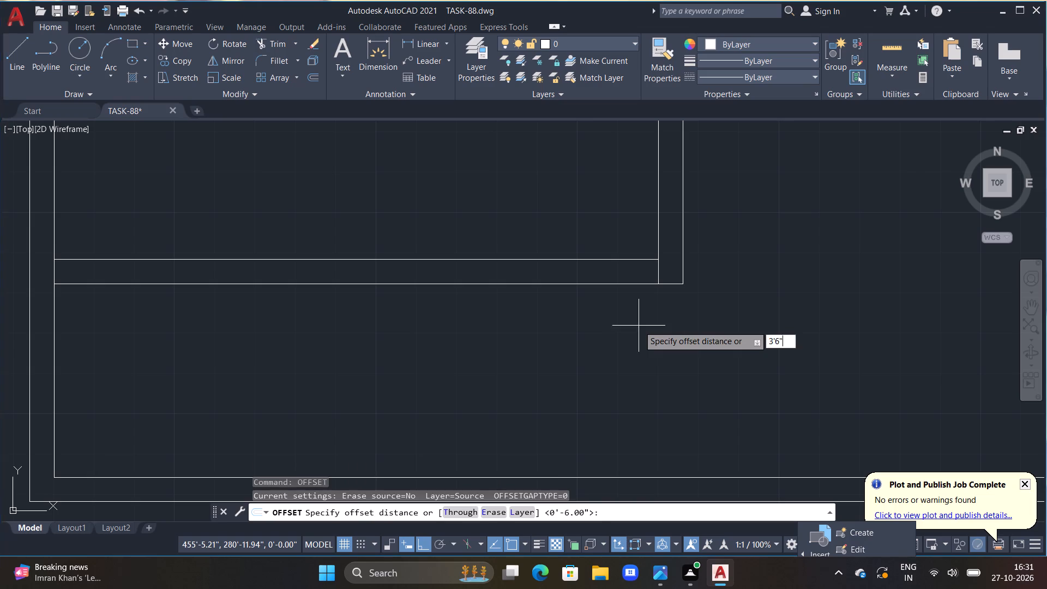
pyautogui.click(659, 277)
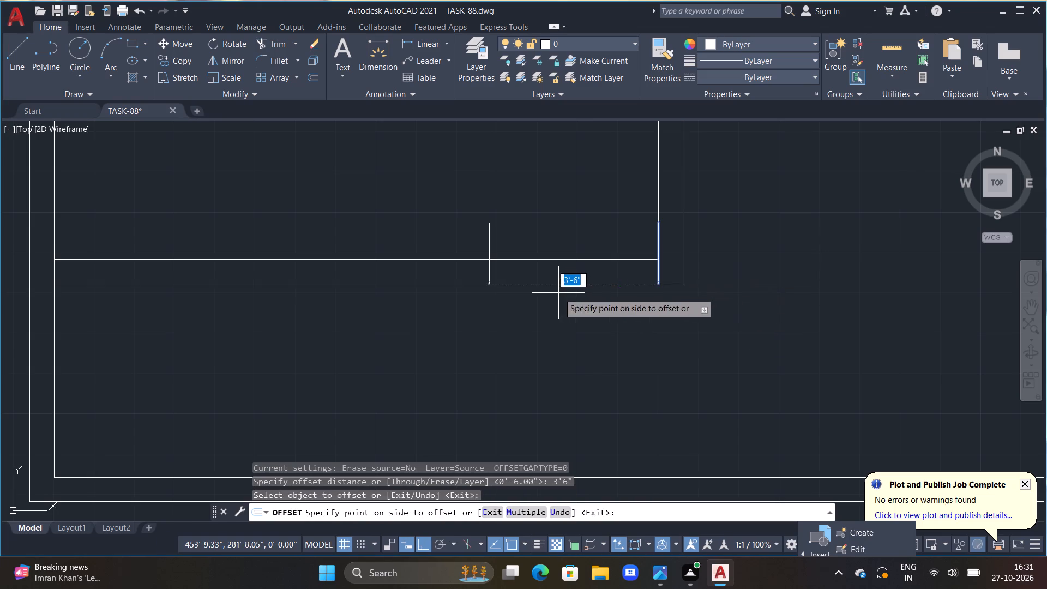
pyautogui.click(558, 293)
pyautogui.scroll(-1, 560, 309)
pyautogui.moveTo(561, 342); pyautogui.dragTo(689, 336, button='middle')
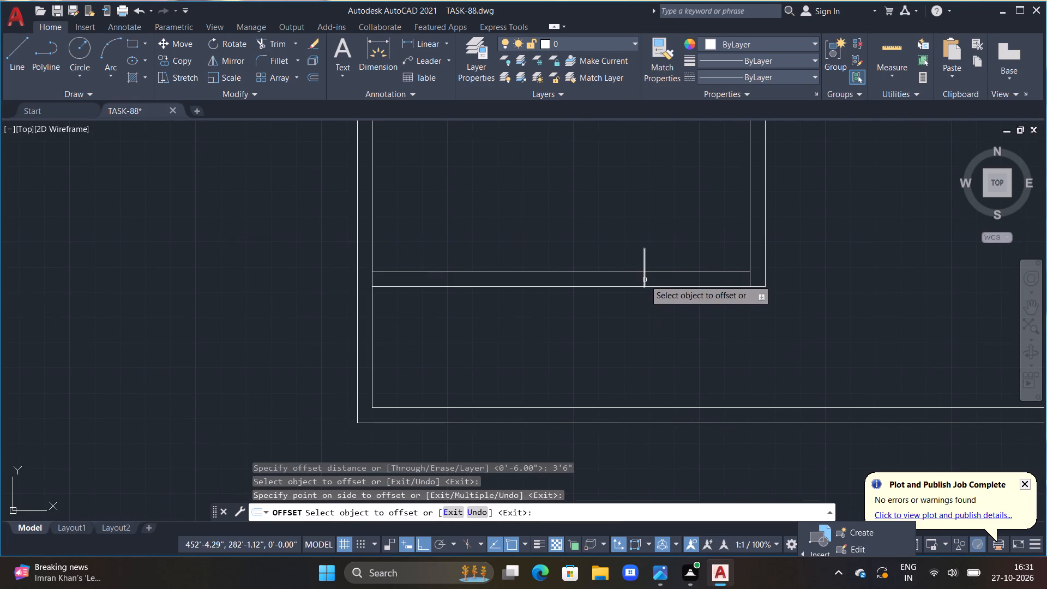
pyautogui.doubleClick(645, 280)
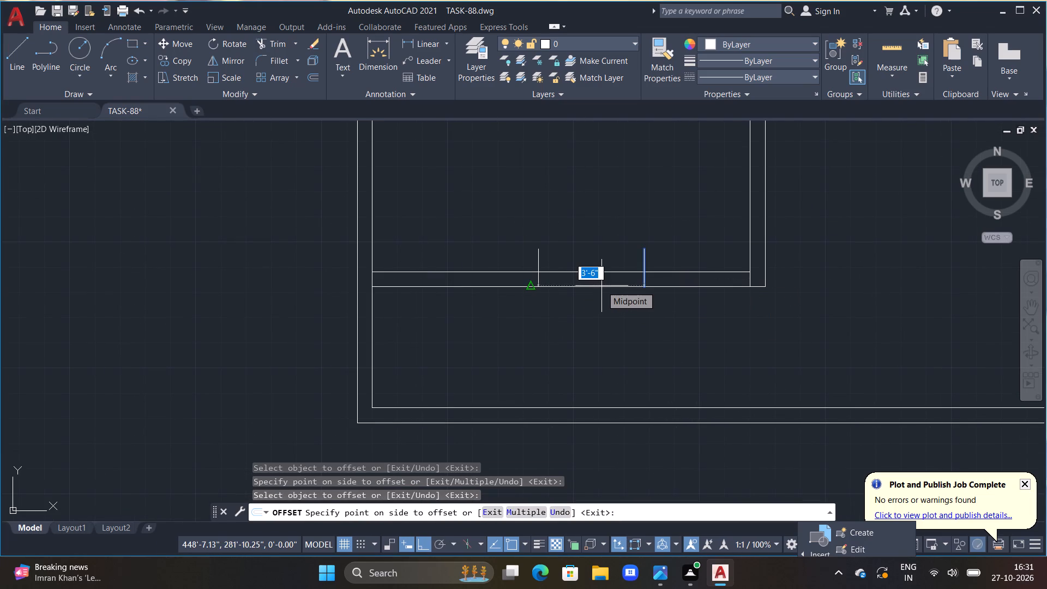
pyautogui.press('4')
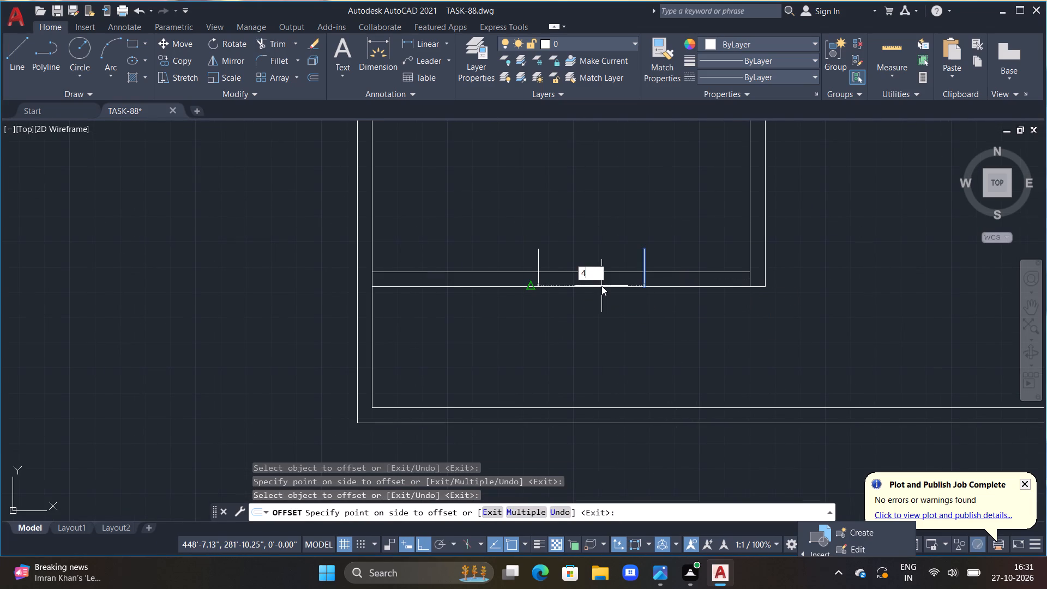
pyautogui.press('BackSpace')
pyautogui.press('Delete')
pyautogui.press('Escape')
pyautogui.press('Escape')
# Offset the short line across the lower horizontal partition 3' to the left, and the resulting line a further 4' to the left.
pyautogui.write("OFF 3'")
pyautogui.press('Return')
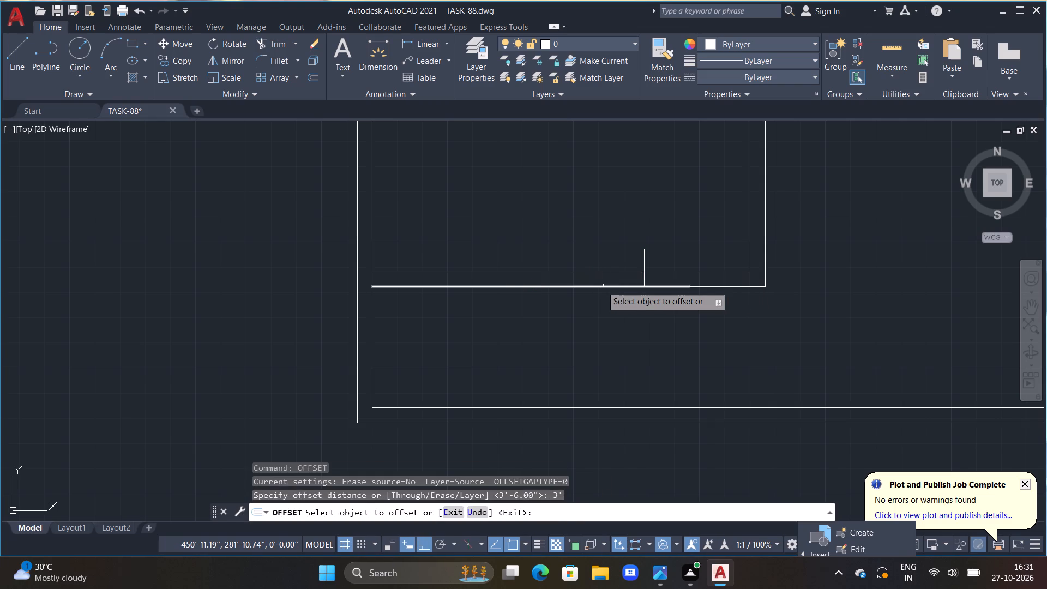
pyautogui.click(645, 277)
pyautogui.click(551, 294)
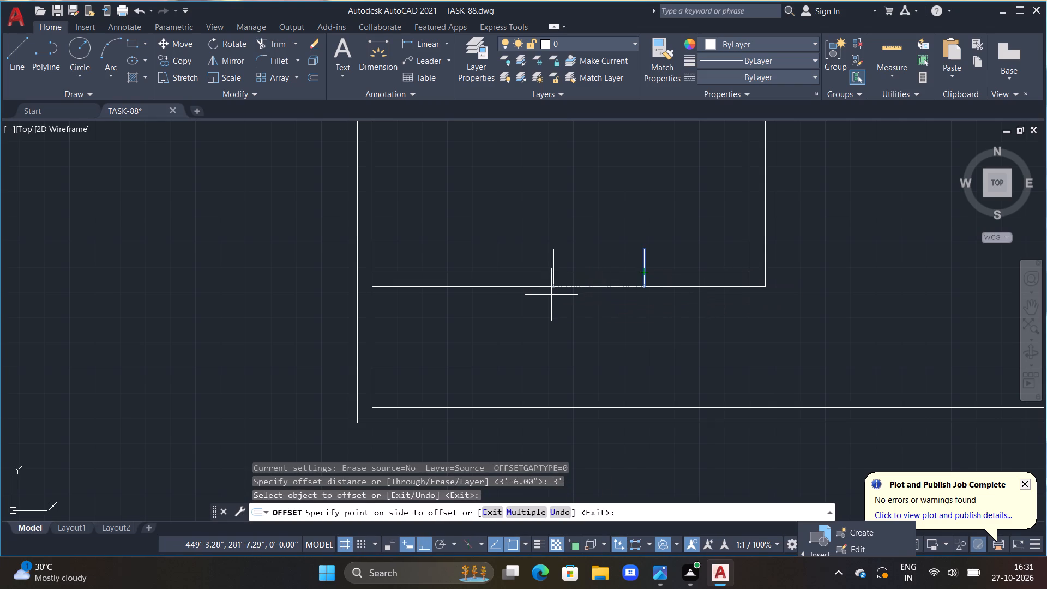
pyautogui.moveTo(555, 277); pyautogui.dragTo(546, 279)
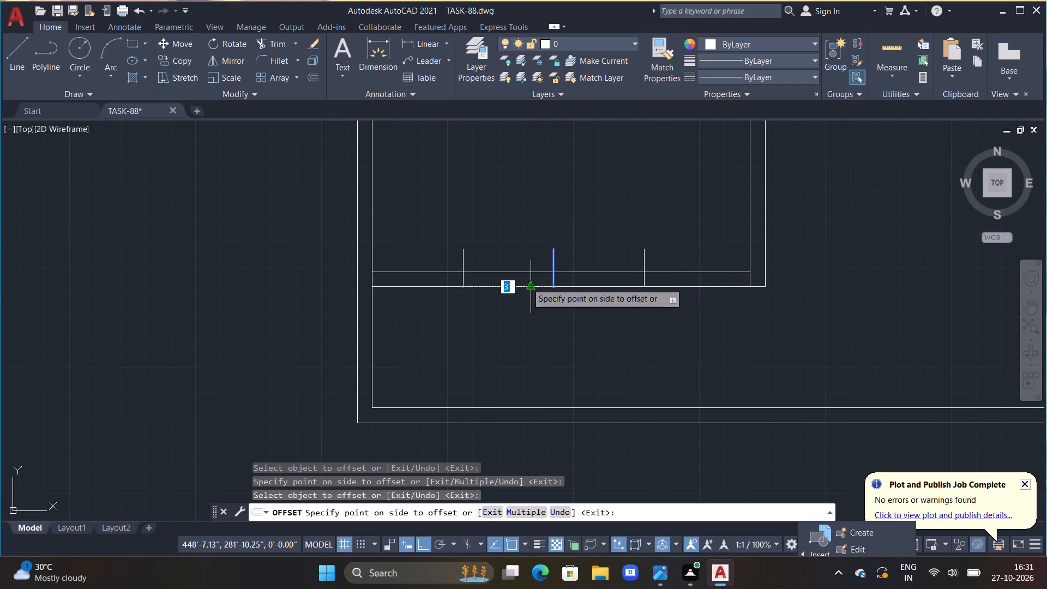
pyautogui.write("4'")
pyautogui.press('Return')
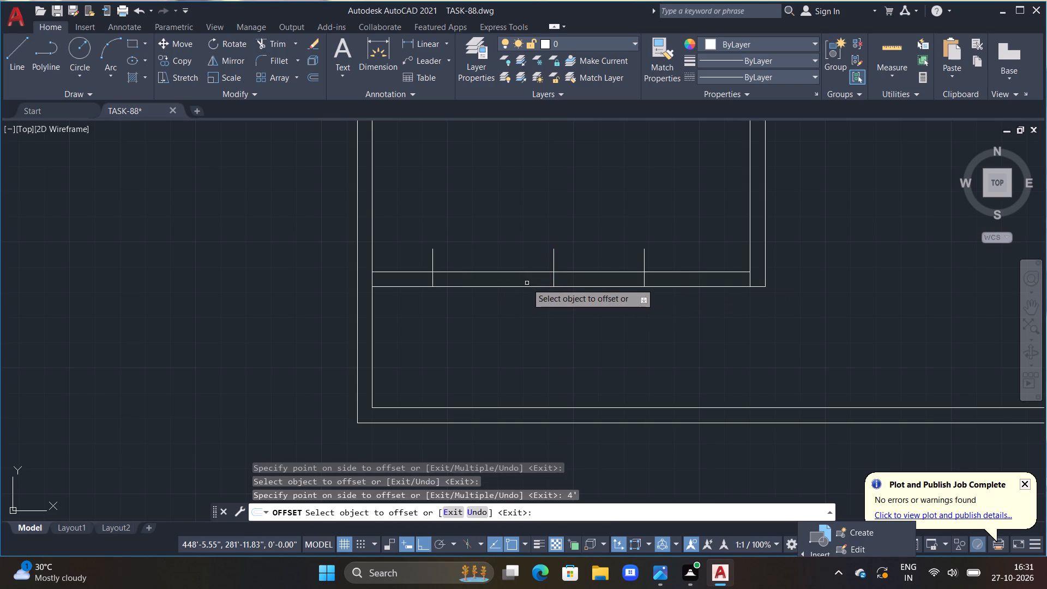
pyautogui.press('Escape')
pyautogui.press('Escape')
# Trim the lower horizontal partition into a 4' opening and a 3'6" opening beside the vertical partition, removing the jamb line overhangs.
pyautogui.write('TR')
pyautogui.press('space')
pyautogui.moveTo(423, 255); pyautogui.dragTo(477, 308)
pyautogui.moveTo(529, 259); pyautogui.dragTo(535, 260)
pyautogui.moveTo(540, 261); pyautogui.dragTo(562, 261)
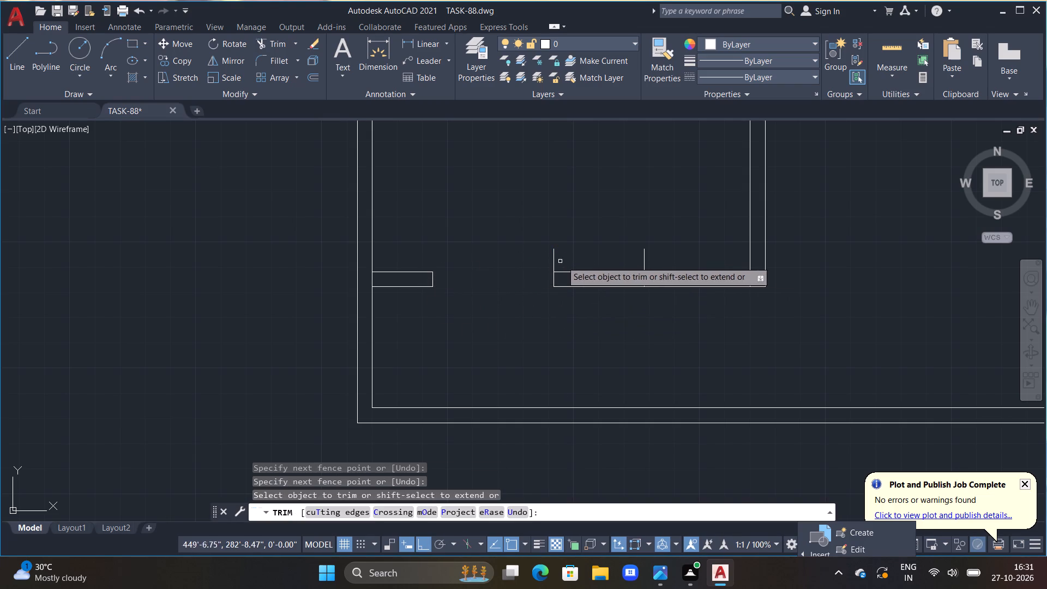
pyautogui.moveTo(562, 261); pyautogui.dragTo(595, 259)
pyautogui.click(552, 259)
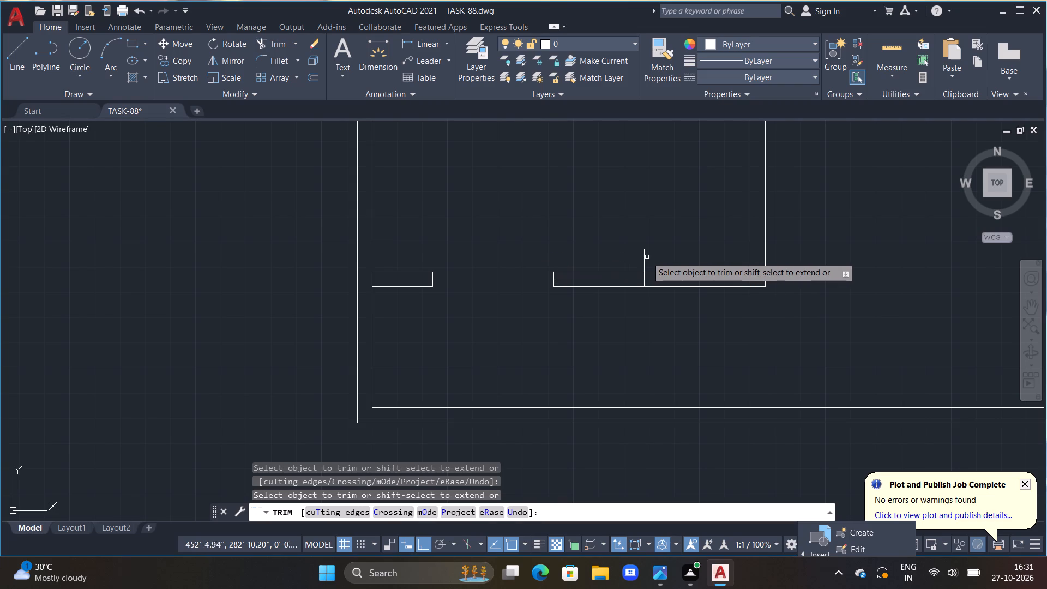
pyautogui.click(646, 257)
pyautogui.moveTo(671, 252); pyautogui.dragTo(679, 307)
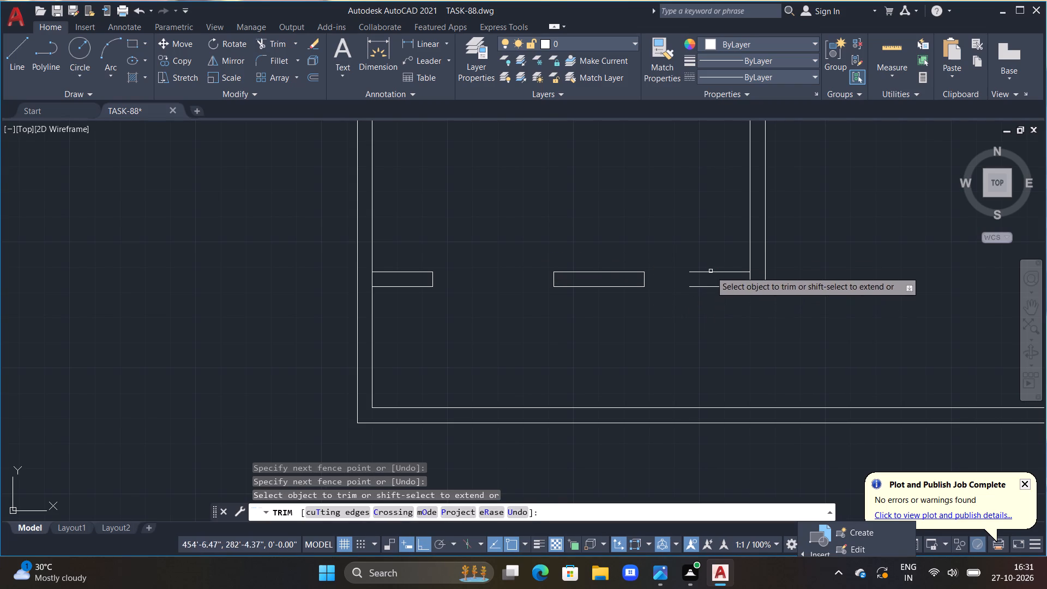
pyautogui.moveTo(715, 259); pyautogui.dragTo(728, 302)
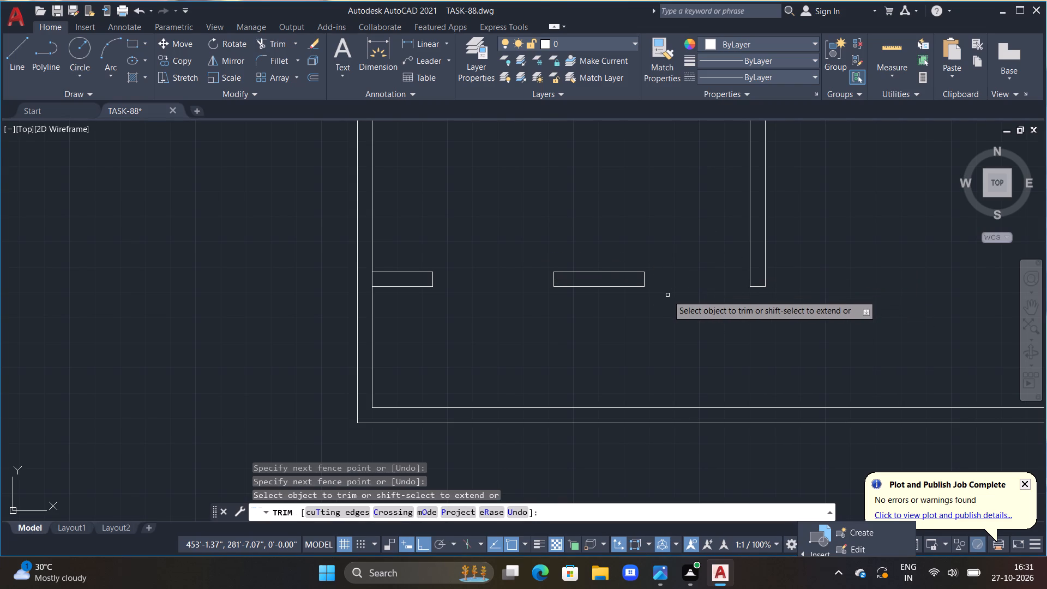
pyautogui.moveTo(725, 291); pyautogui.dragTo(673, 304, button='middle')
pyautogui.press('Escape')
pyautogui.press('Escape')
# Draw a stub 4.5" long and 6" deep on the left side of the vertical partition's lower end.
pyautogui.scroll(1, 674, 304)
pyautogui.press('Escape')
pyautogui.scroll(1, 674, 304)
pyautogui.press('Escape')
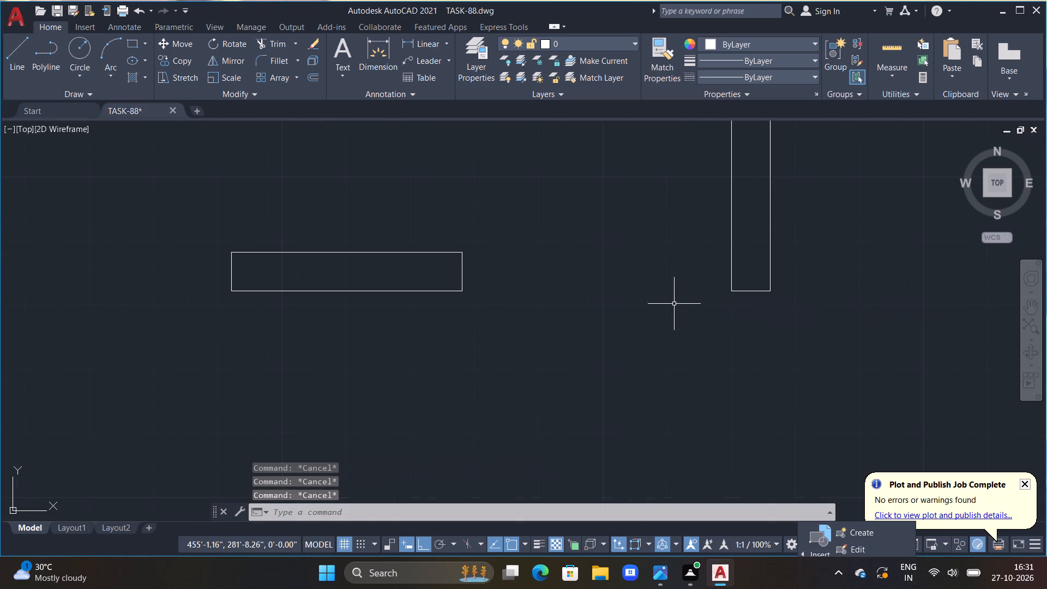
pyautogui.write('L')
pyautogui.press('space')
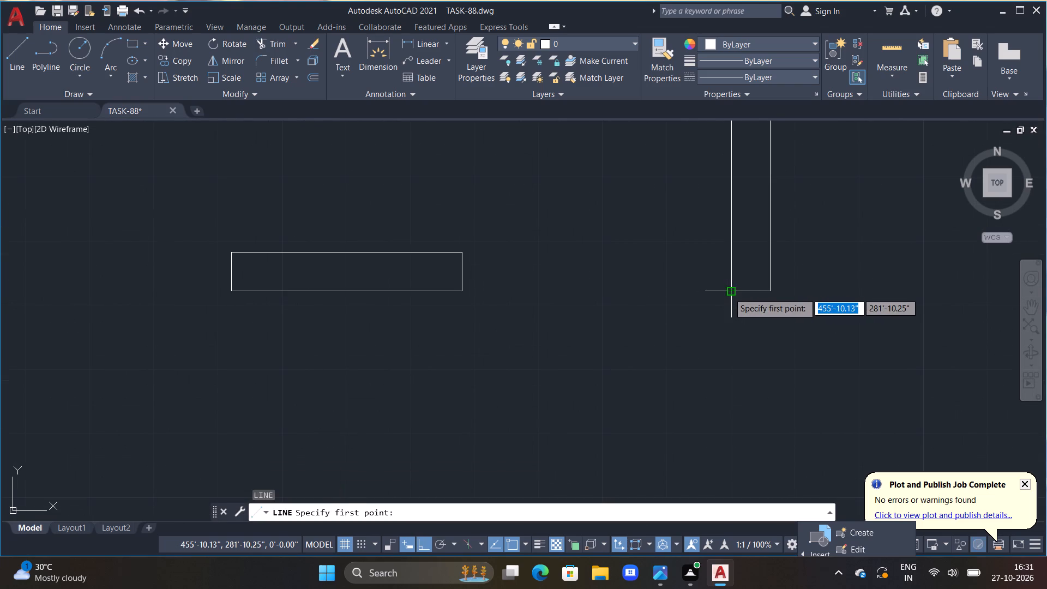
pyautogui.click(729, 293)
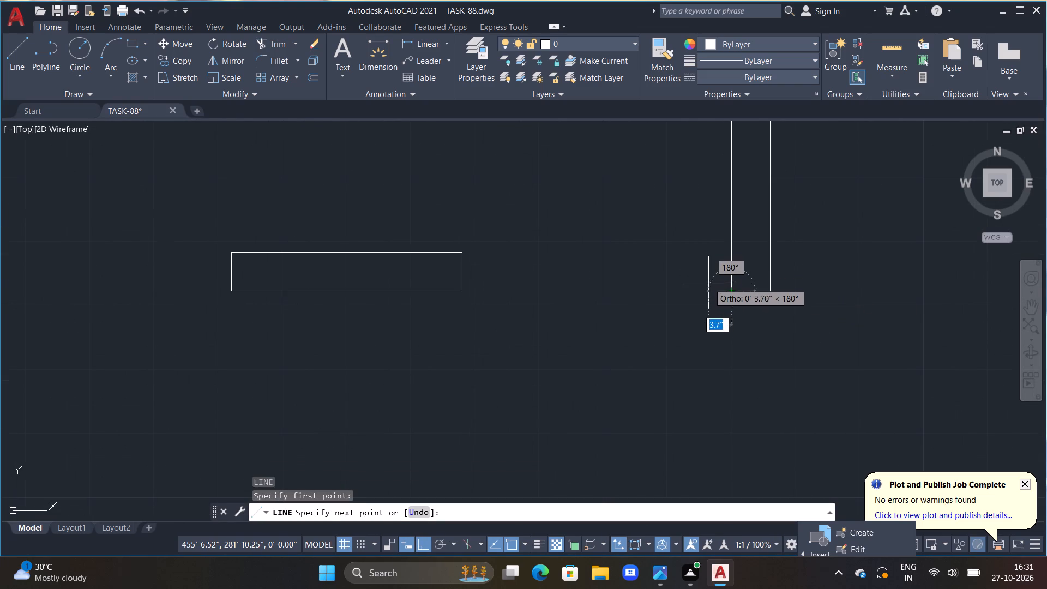
pyautogui.write('4.5"')
pyautogui.press('Return')
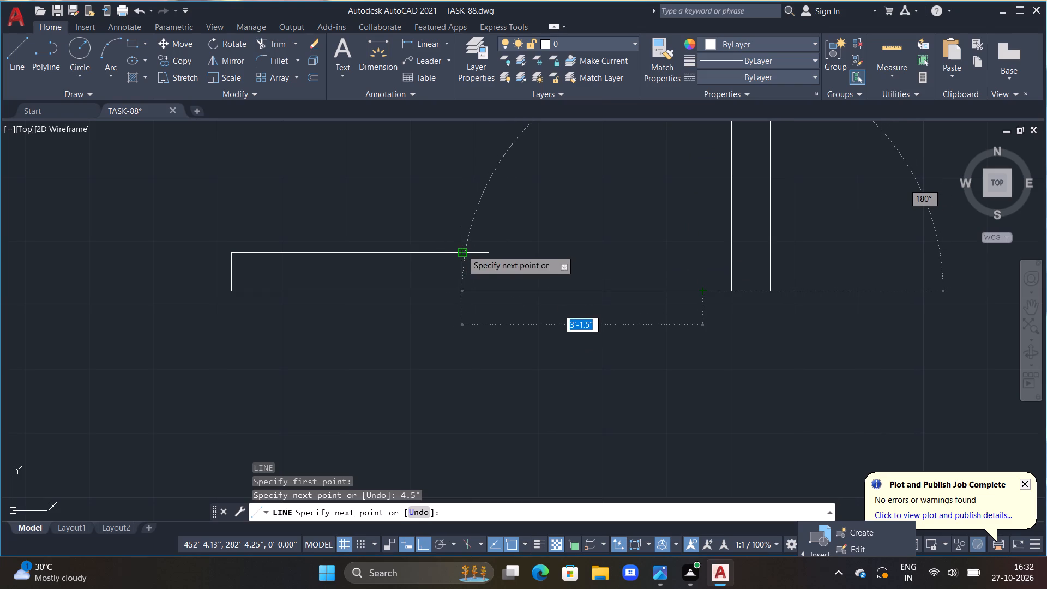
pyautogui.click(702, 254)
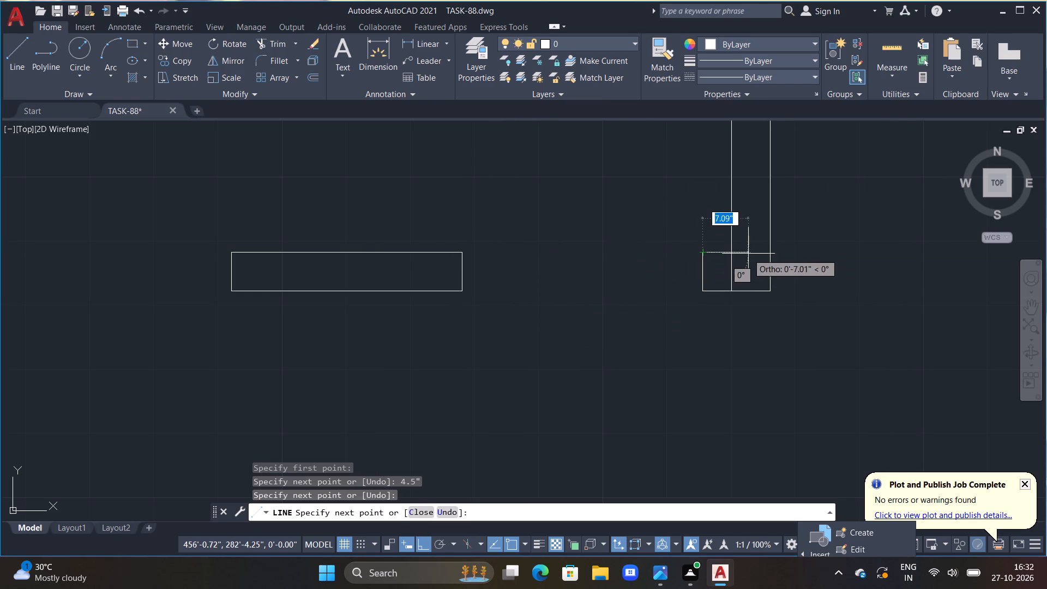
pyautogui.click(748, 254)
pyautogui.press('Escape')
# Trim the part of the stub's top line that runs inside the vertical partition.
pyautogui.write('TR')
pyautogui.press('space')
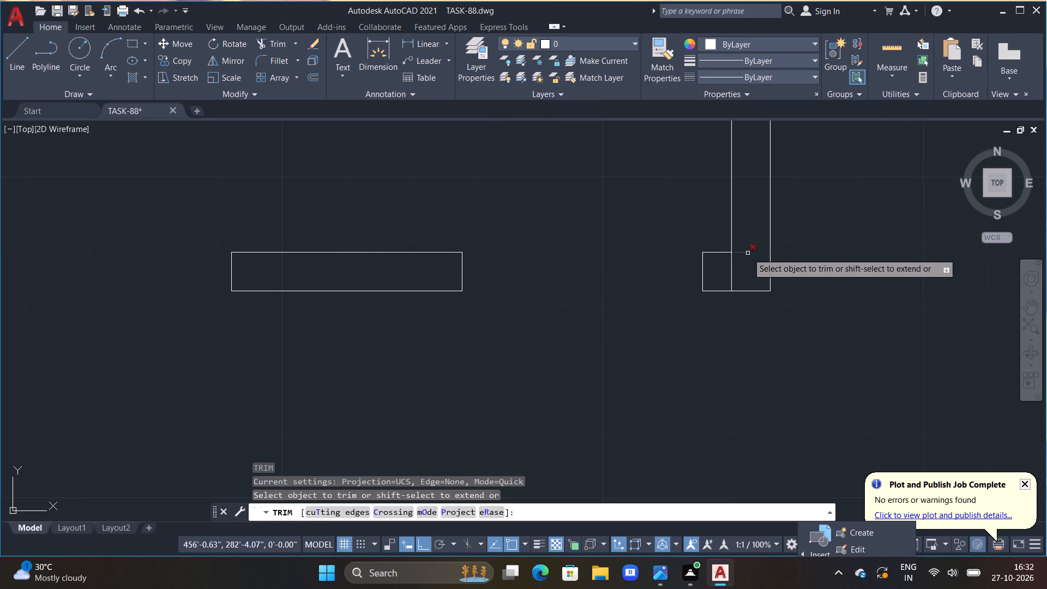
pyautogui.moveTo(742, 248); pyautogui.dragTo(739, 261)
pyautogui.click(742, 261)
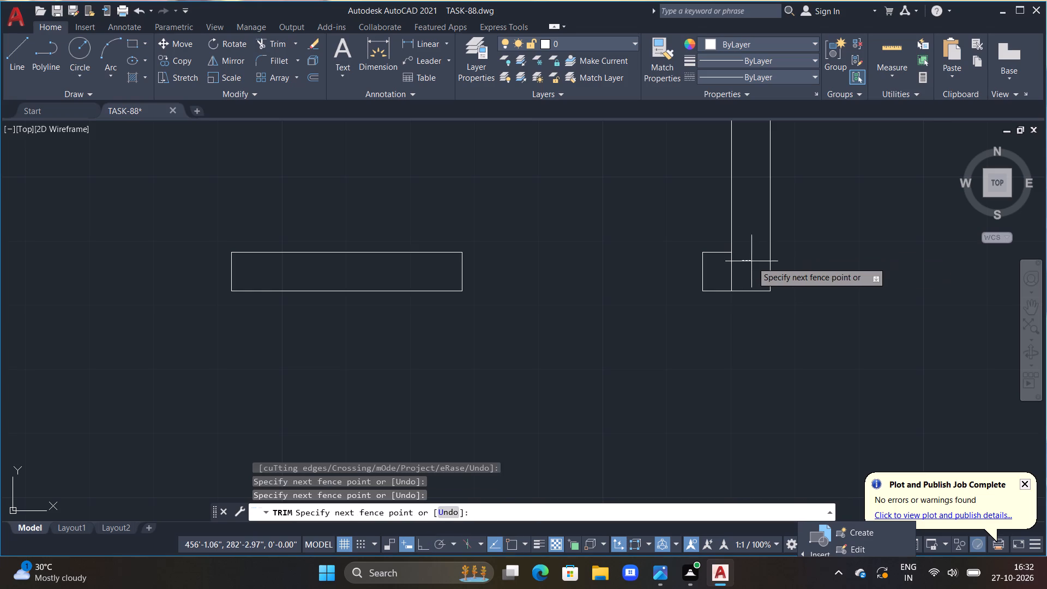
pyautogui.click(754, 263)
pyautogui.scroll(-1, 725, 302)
pyautogui.scroll(-1, 624, 332)
pyautogui.scroll(-1, 565, 351)
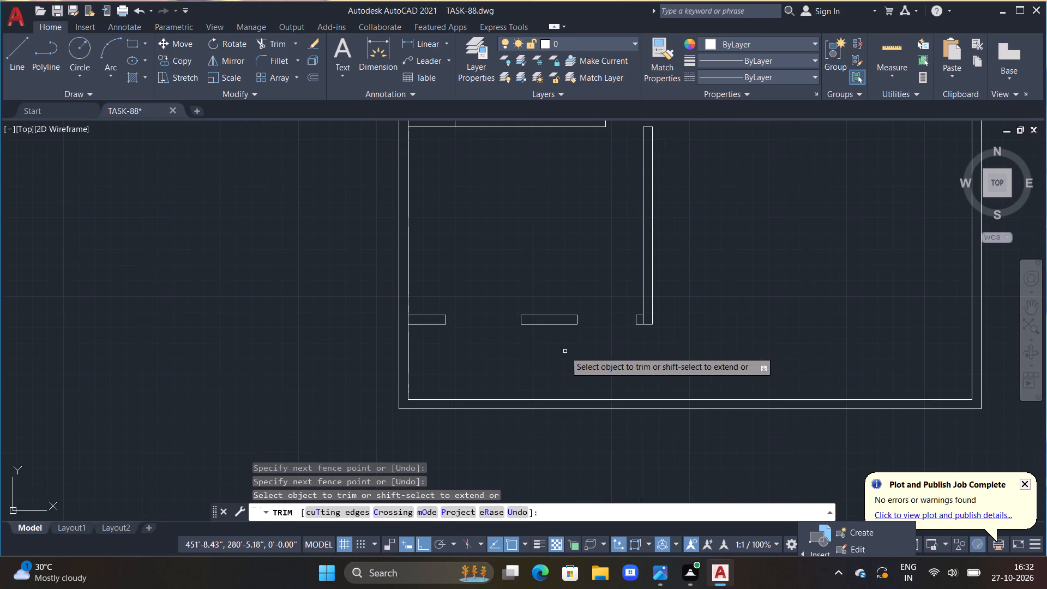
pyautogui.moveTo(565, 351); pyautogui.dragTo(538, 324, button='middle')
pyautogui.moveTo(541, 346); pyautogui.dragTo(521, 322, button='middle')
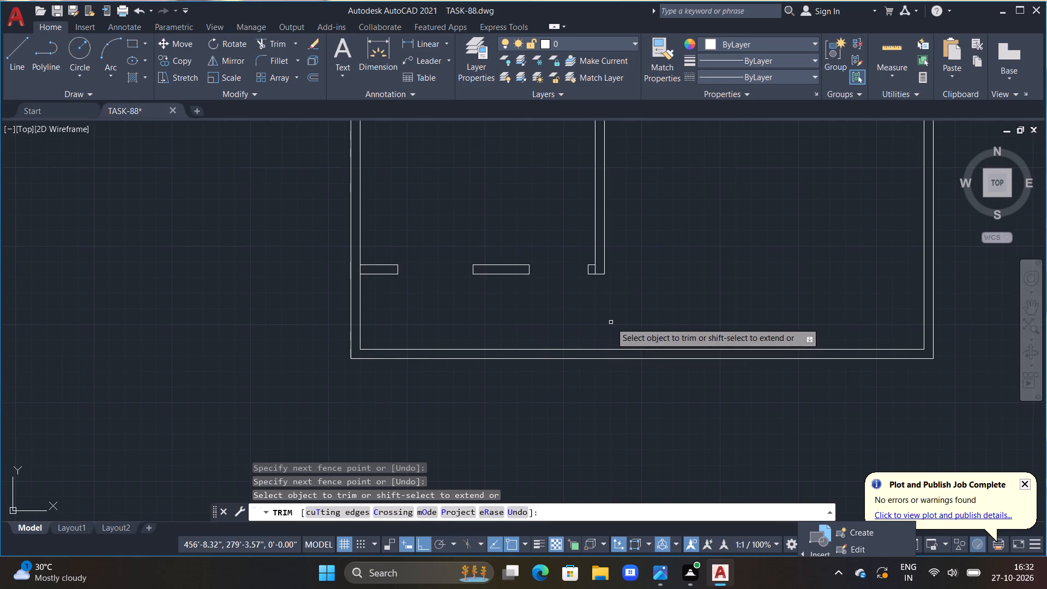
pyautogui.scroll(-2, 633, 340)
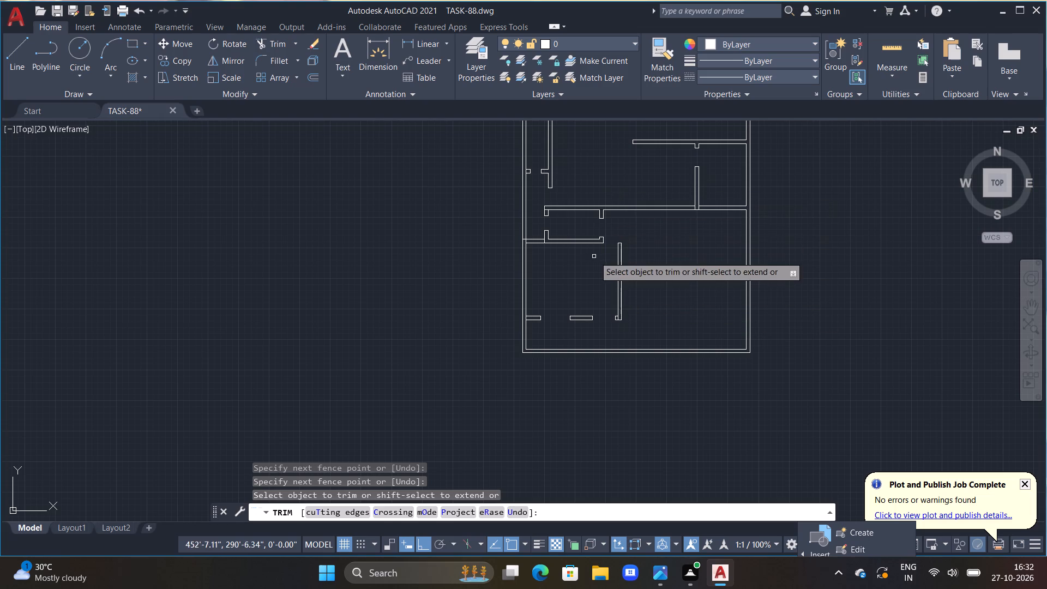
pyautogui.scroll(1, 617, 223)
pyautogui.press('Escape')
pyautogui.press('Escape')
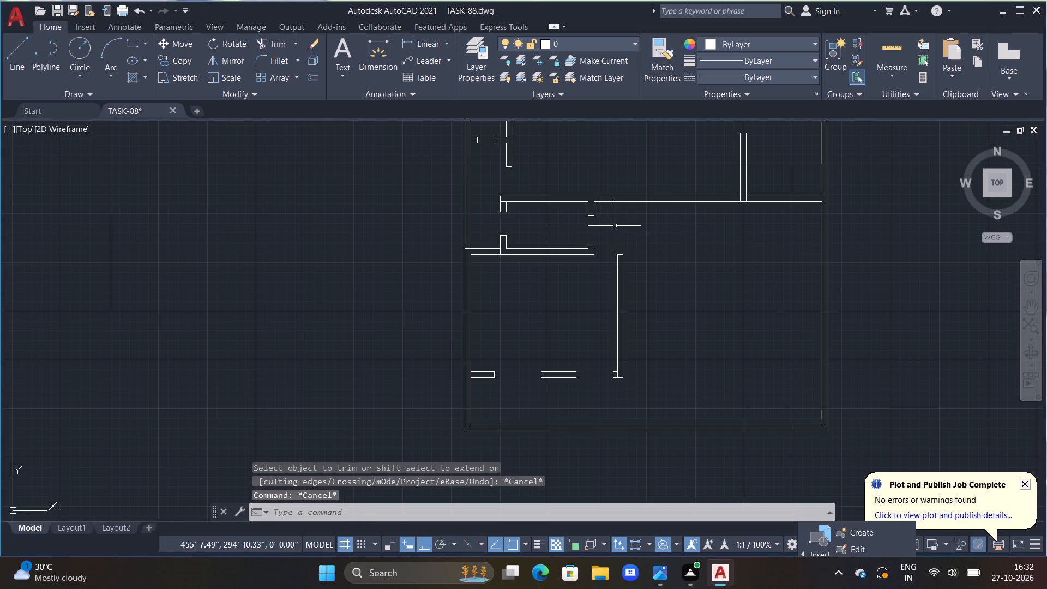
pyautogui.press('Escape')
pyautogui.press('Escape')
# Draw a line across the horizontal partition above, aligned with the vertical partition's right line, and trim its overhang.
pyautogui.scroll(1, 623, 219)
pyautogui.moveTo(627, 225); pyautogui.dragTo(634, 265, button='middle')
pyautogui.scroll(1, 634, 265)
pyautogui.write('L')
pyautogui.press('space')
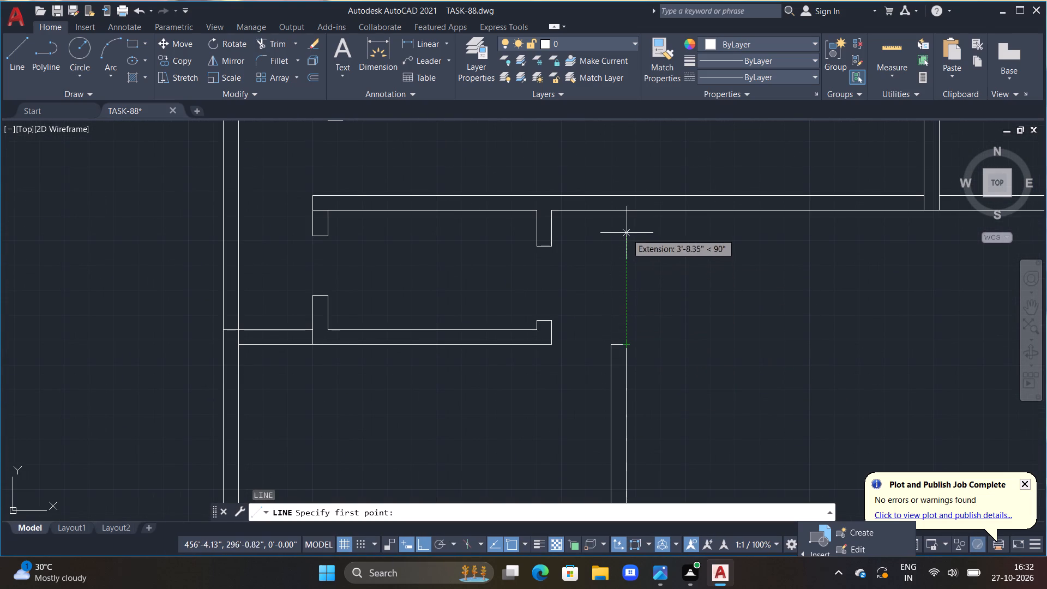
pyautogui.click(627, 212)
pyautogui.click(626, 176)
pyautogui.press('Escape')
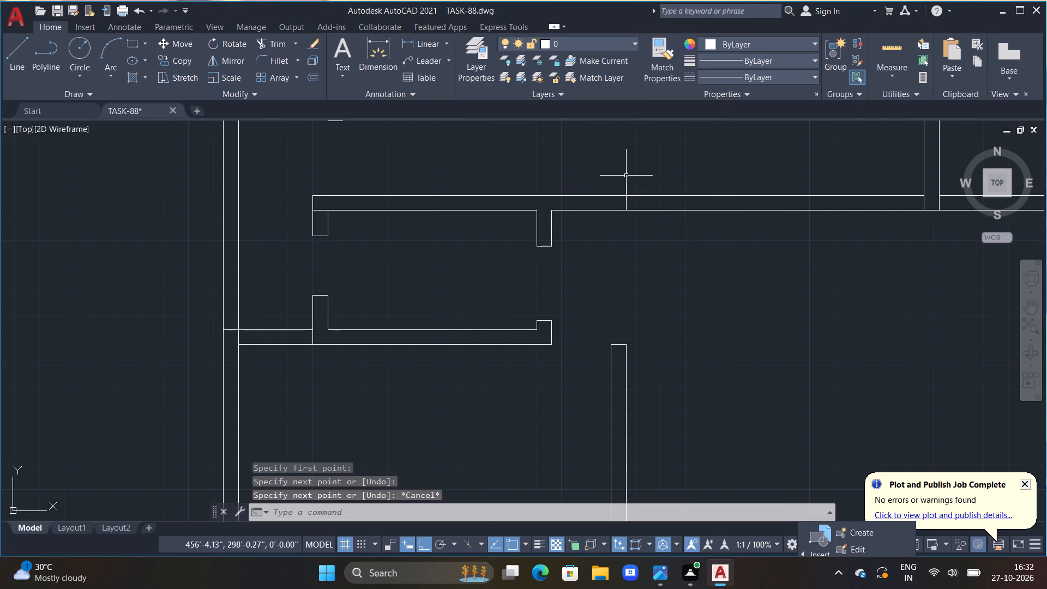
pyautogui.write('TR')
pyautogui.press('space')
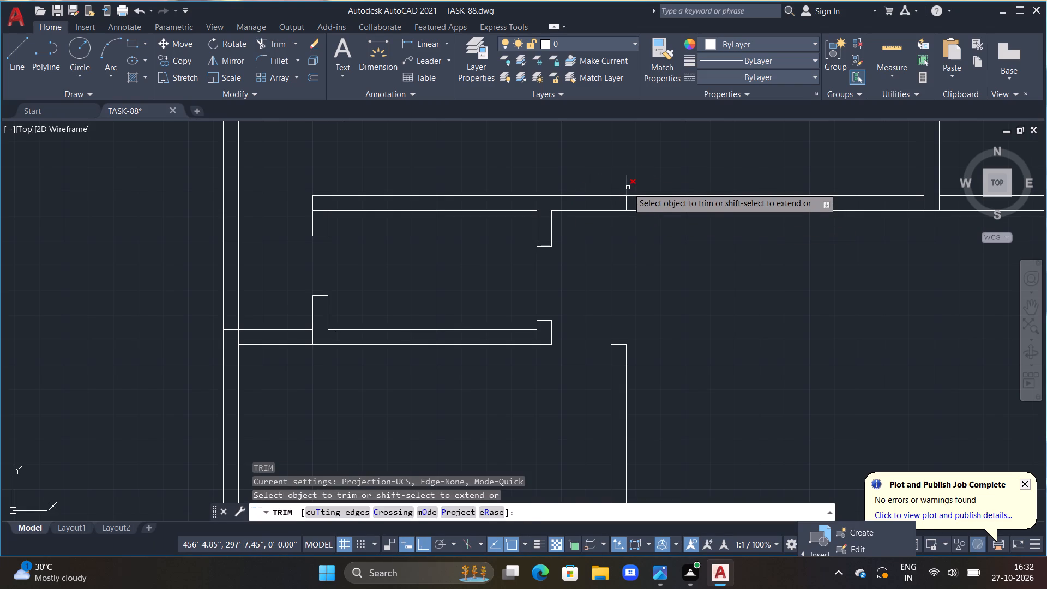
pyautogui.click(628, 188)
pyautogui.press('Escape')
pyautogui.press('Escape')
pyautogui.press('Escape')
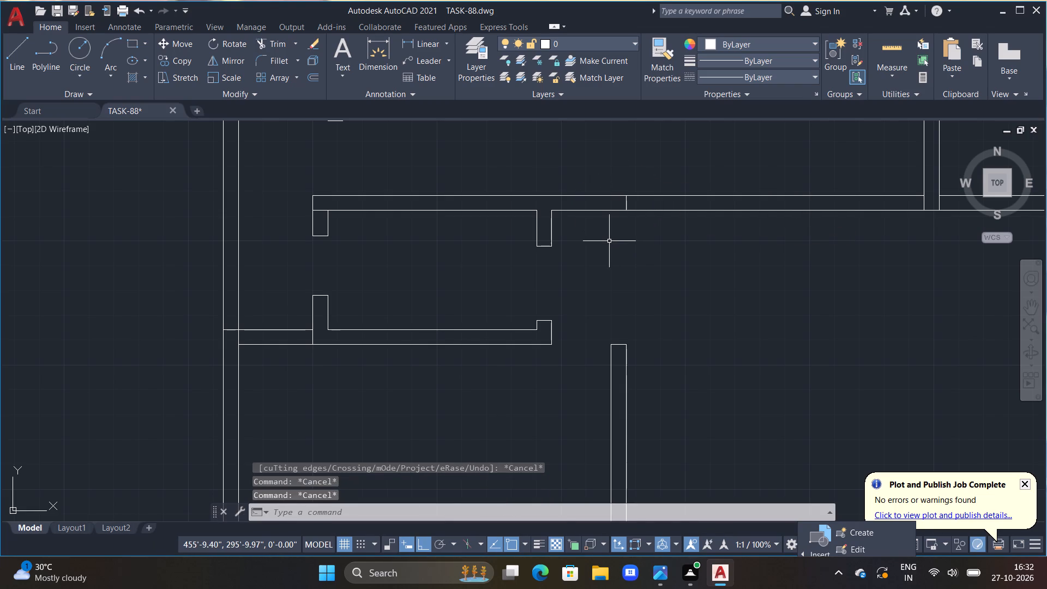
# Offset the new line across the horizontal partition 5' to the right.
pyautogui.write("OFF 5'")
pyautogui.press('Return')
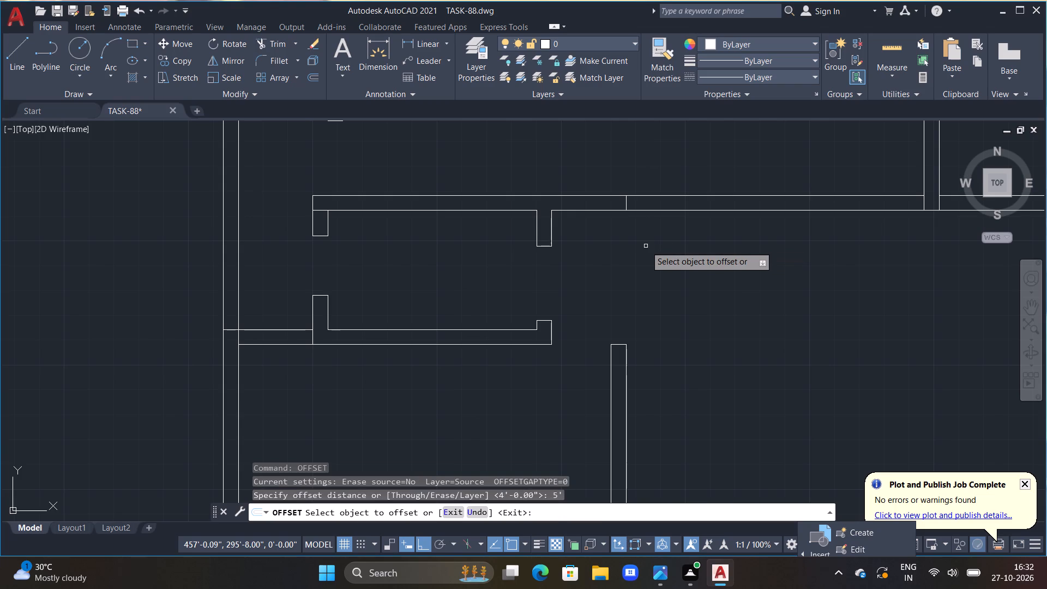
pyautogui.doubleClick(628, 202)
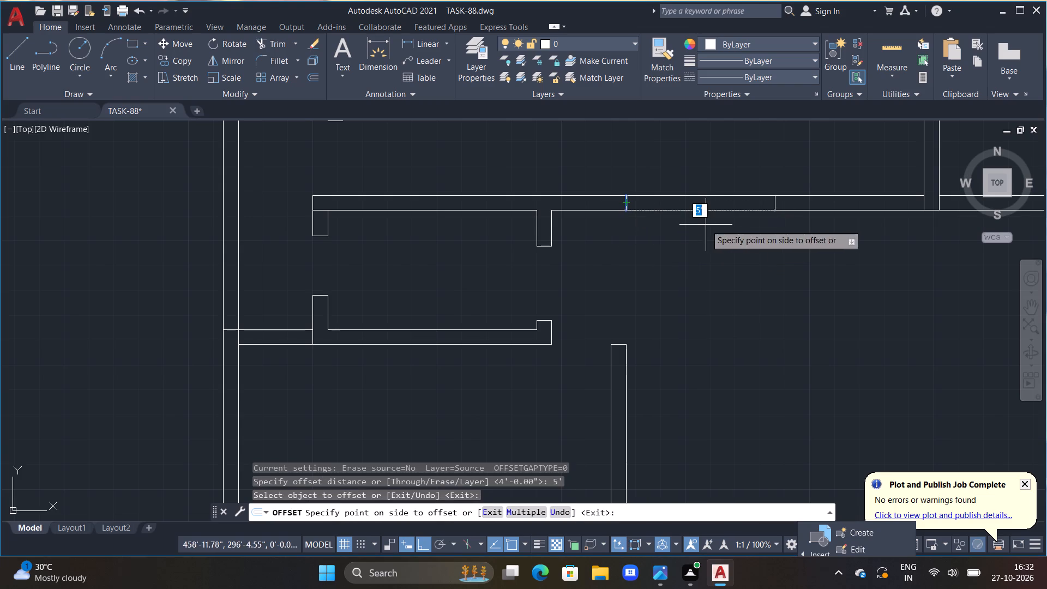
pyautogui.click(763, 237)
pyautogui.scroll(-2, 850, 257)
pyautogui.moveTo(869, 264); pyautogui.dragTo(864, 266, button='middle')
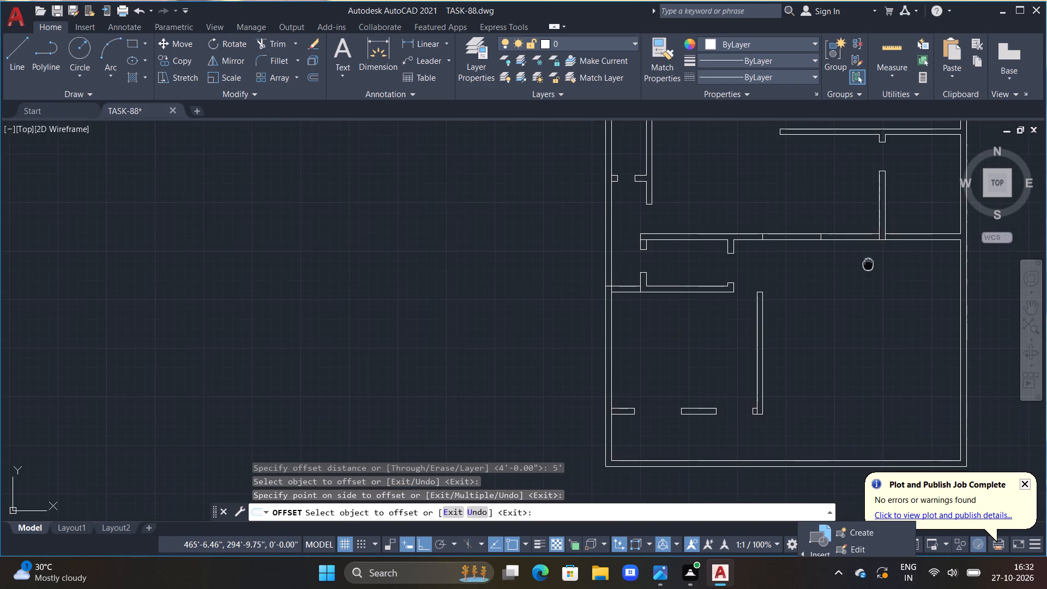
pyautogui.moveTo(864, 266); pyautogui.dragTo(756, 300, button='middle')
pyautogui.press('Escape')
# Trim both horizontal partition lines between the two cross lines to cut the 5' opening.
pyautogui.write('TR')
pyautogui.press('space')
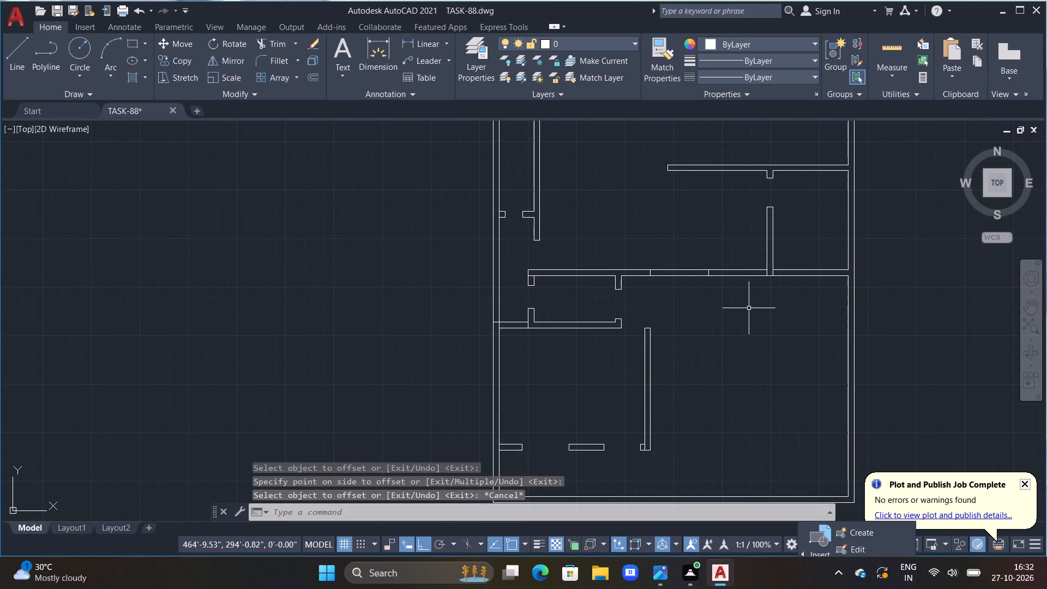
pyautogui.moveTo(668, 258); pyautogui.dragTo(671, 299)
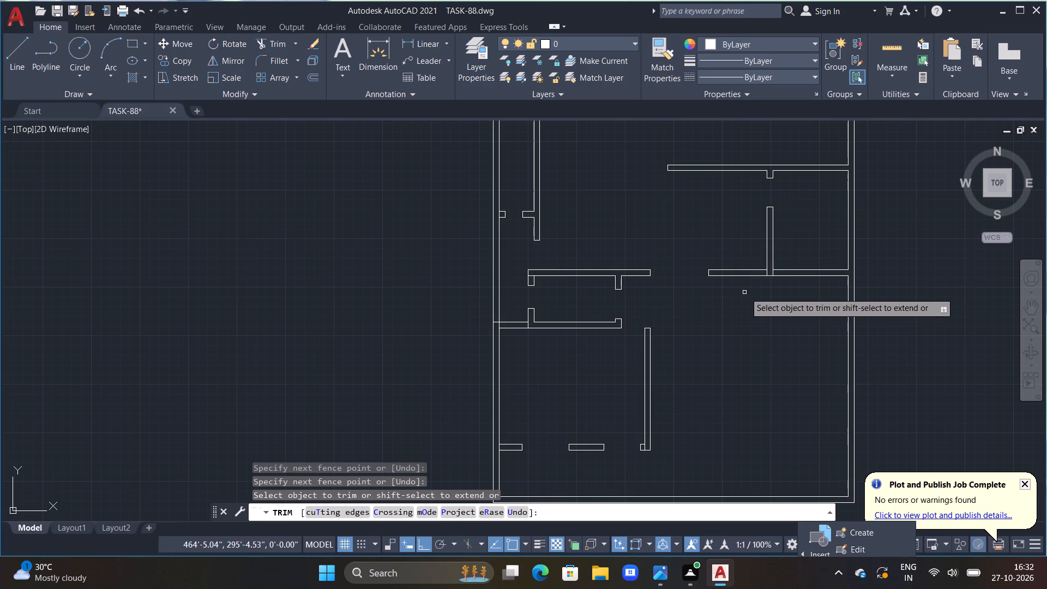
pyautogui.moveTo(752, 309); pyautogui.dragTo(716, 342, button='middle')
pyautogui.scroll(1, 714, 339)
pyautogui.scroll(-1, 714, 339)
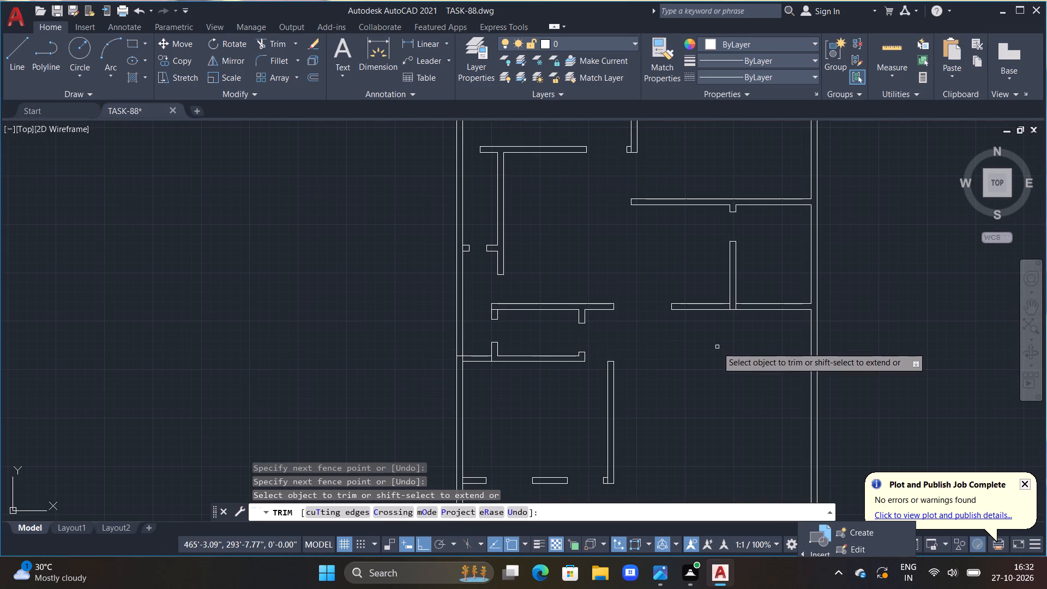
pyautogui.press('Escape')
pyautogui.press('Escape')
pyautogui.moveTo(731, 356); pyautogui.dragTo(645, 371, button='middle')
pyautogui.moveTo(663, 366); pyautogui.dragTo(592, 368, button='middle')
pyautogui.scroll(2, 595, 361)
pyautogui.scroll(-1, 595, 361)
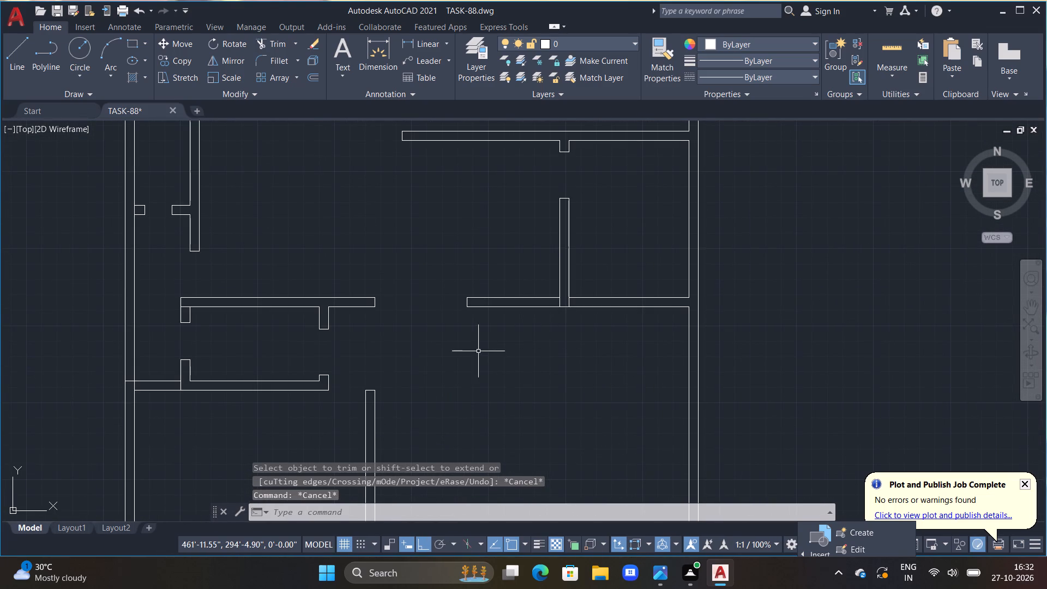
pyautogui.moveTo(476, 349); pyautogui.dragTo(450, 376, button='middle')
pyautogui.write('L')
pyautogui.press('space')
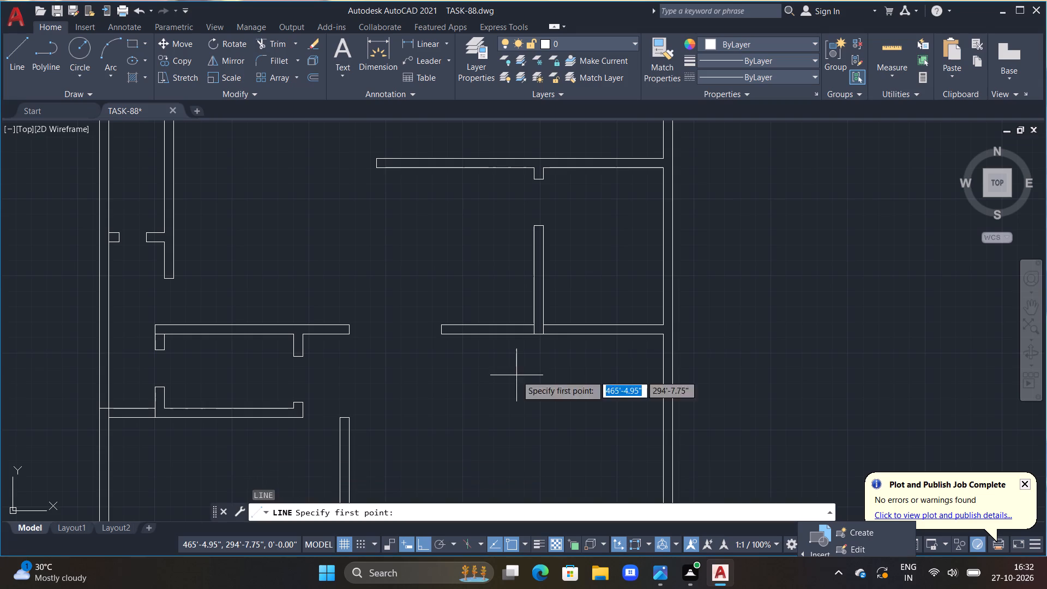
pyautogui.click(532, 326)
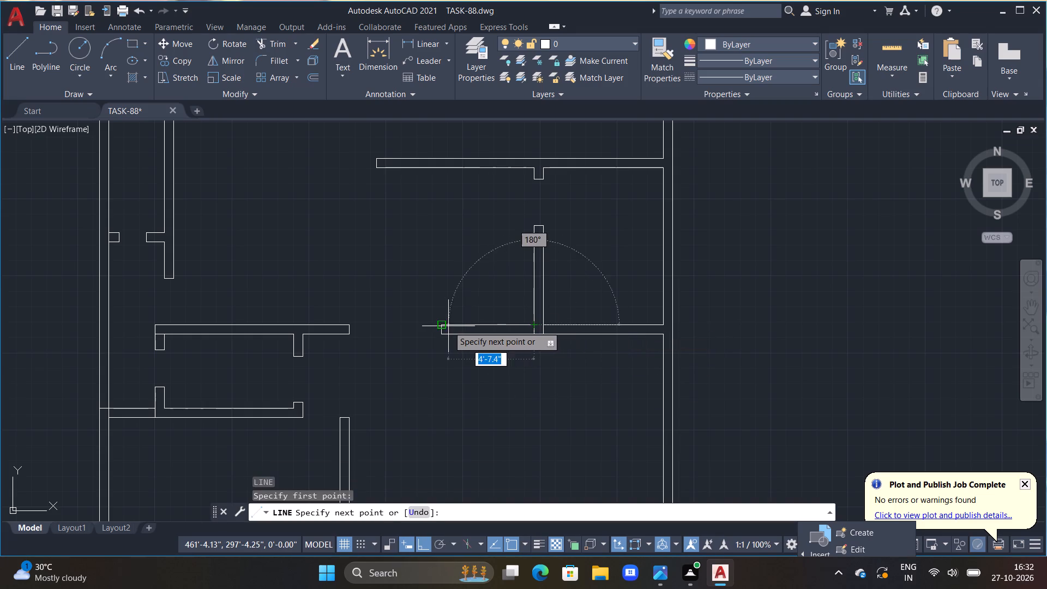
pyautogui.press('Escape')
# Draw a 5' line rightward from the short vertical partition's right line along the horizontal partition's top line.
pyautogui.write('L')
pyautogui.press('space')
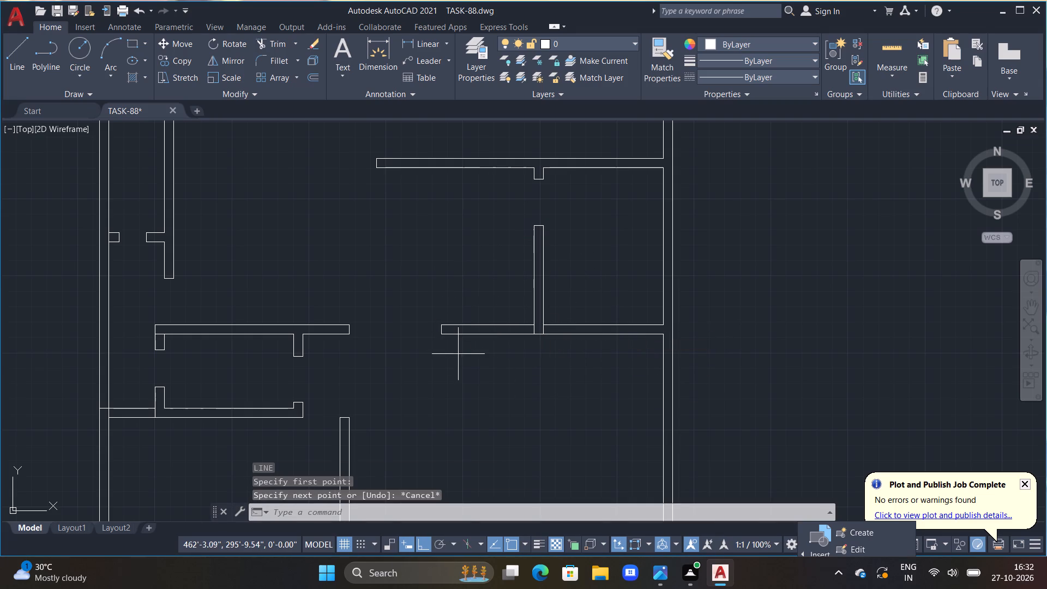
pyautogui.click(540, 324)
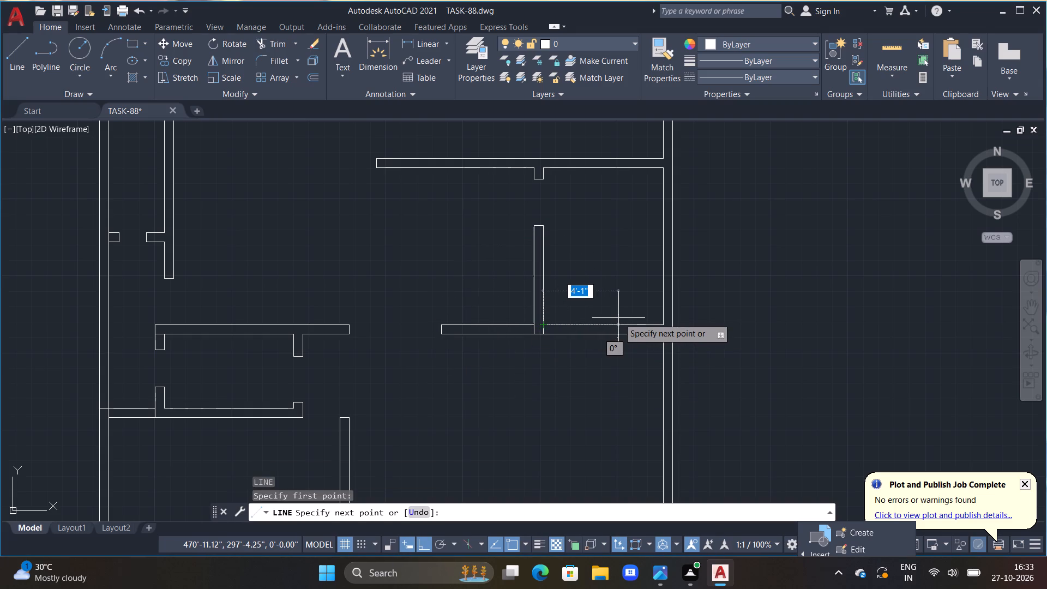
pyautogui.write("5'")
pyautogui.press('Return')
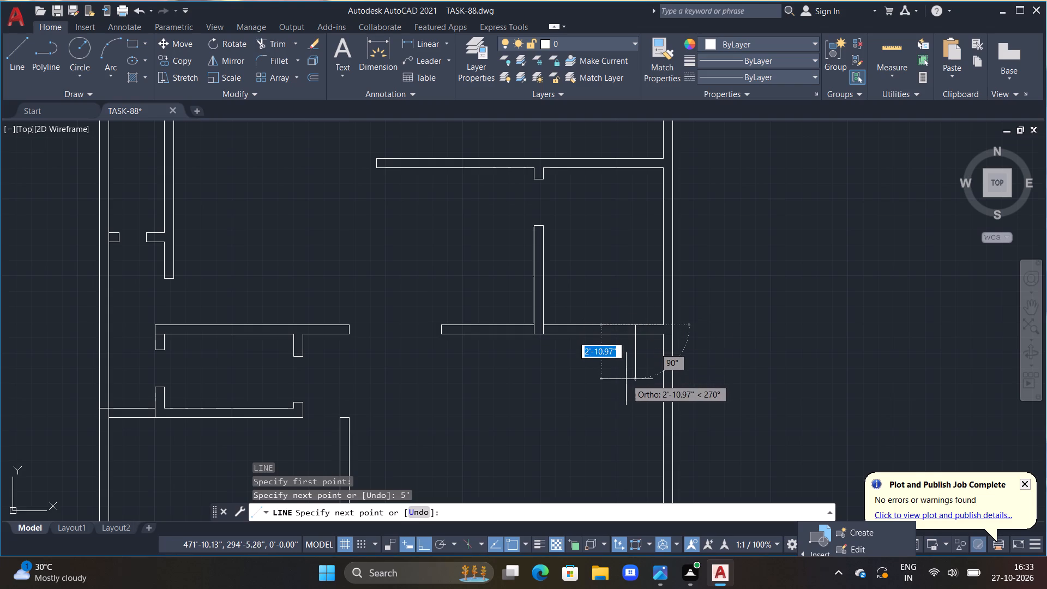
pyautogui.press('Escape')
pyautogui.press('Escape')
pyautogui.press('Escape')
# Draw a vertical line crossing the horizontal partition at the right end of the 5' line.
pyautogui.press('l')
pyautogui.press('space')
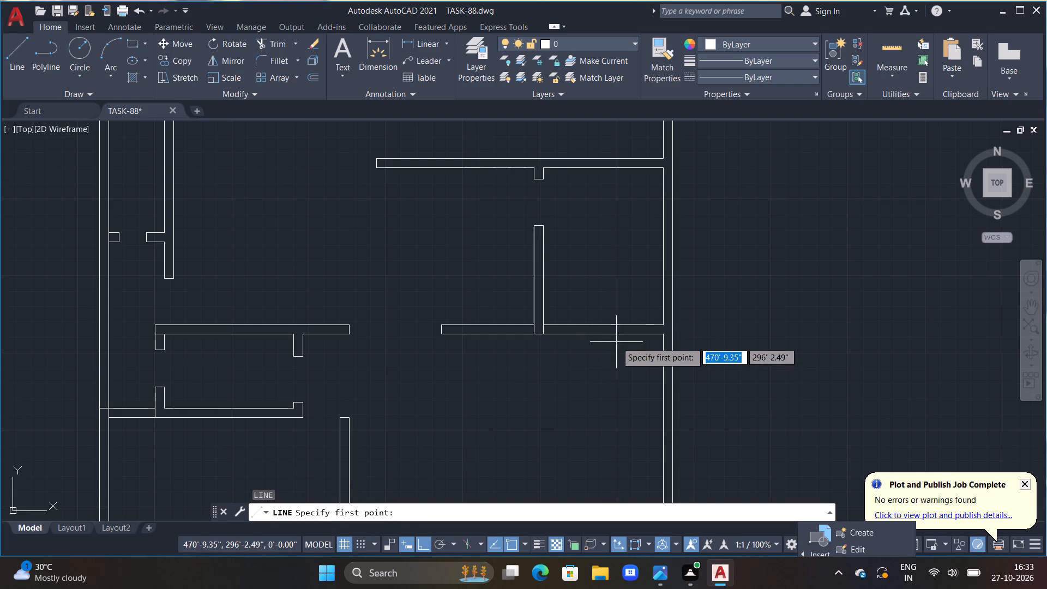
pyautogui.click(634, 309)
pyautogui.click(635, 372)
pyautogui.press('Escape')
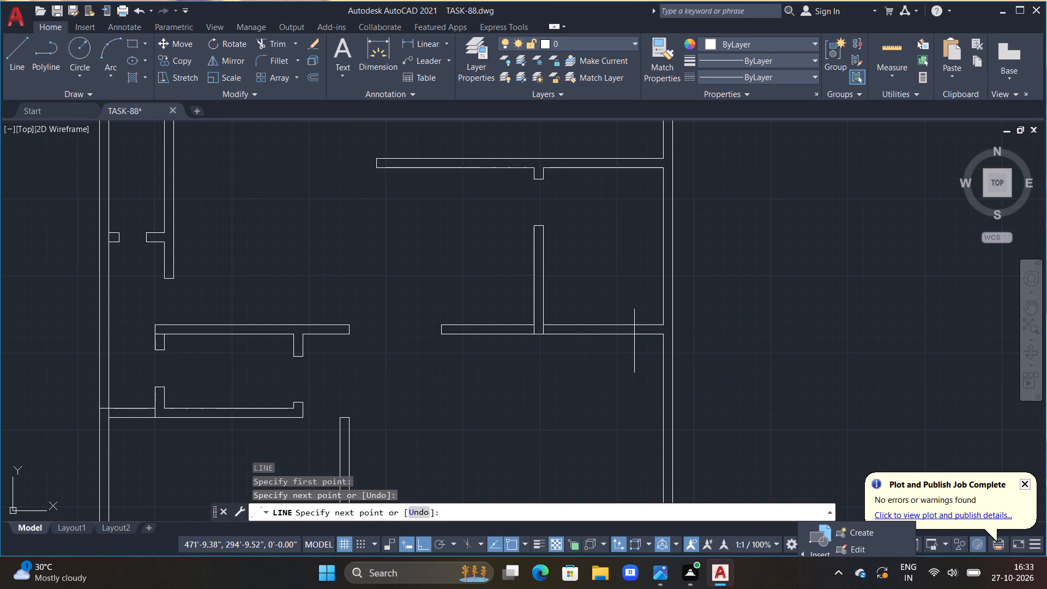
# Offset the vertical cross line 2'6" to the left.
pyautogui.write('OFF 2\'6"')
pyautogui.press('Return')
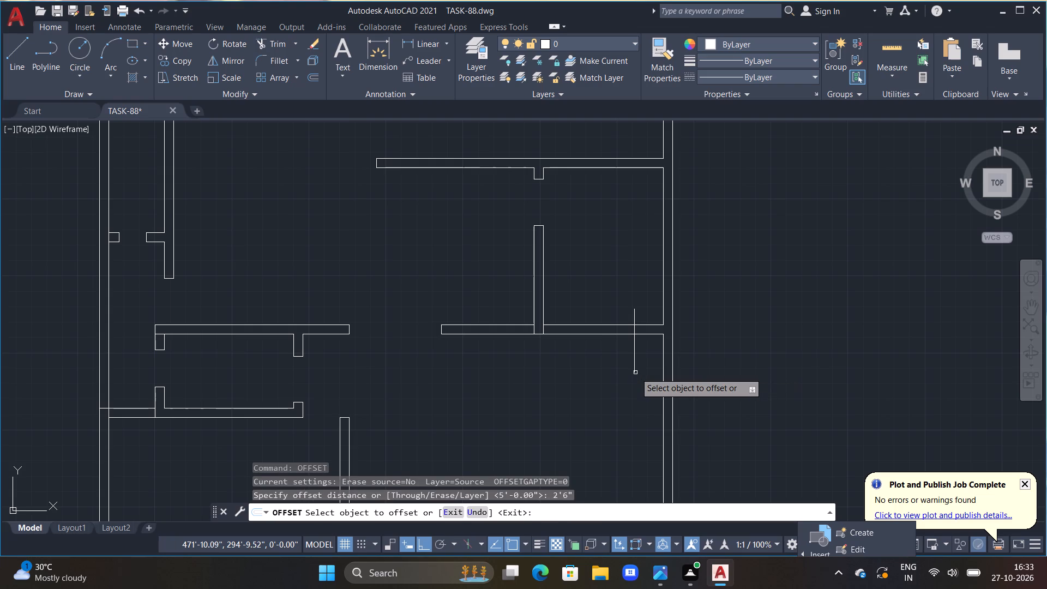
pyautogui.click(635, 372)
pyautogui.click(607, 373)
pyautogui.press('Escape')
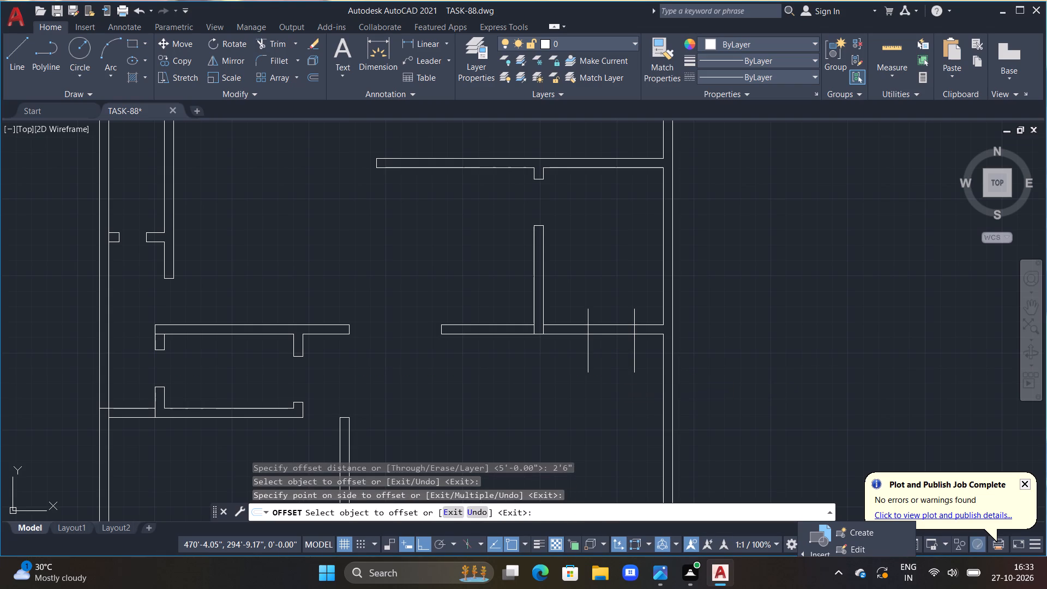
# Trim the partition lines between the two cross lines and the cross lines' overhangs to cut the 2'6" opening.
pyautogui.write('TR')
pyautogui.press('space')
pyautogui.moveTo(587, 317); pyautogui.dragTo(594, 319)
pyautogui.click(633, 317)
pyautogui.moveTo(618, 315); pyautogui.dragTo(607, 365)
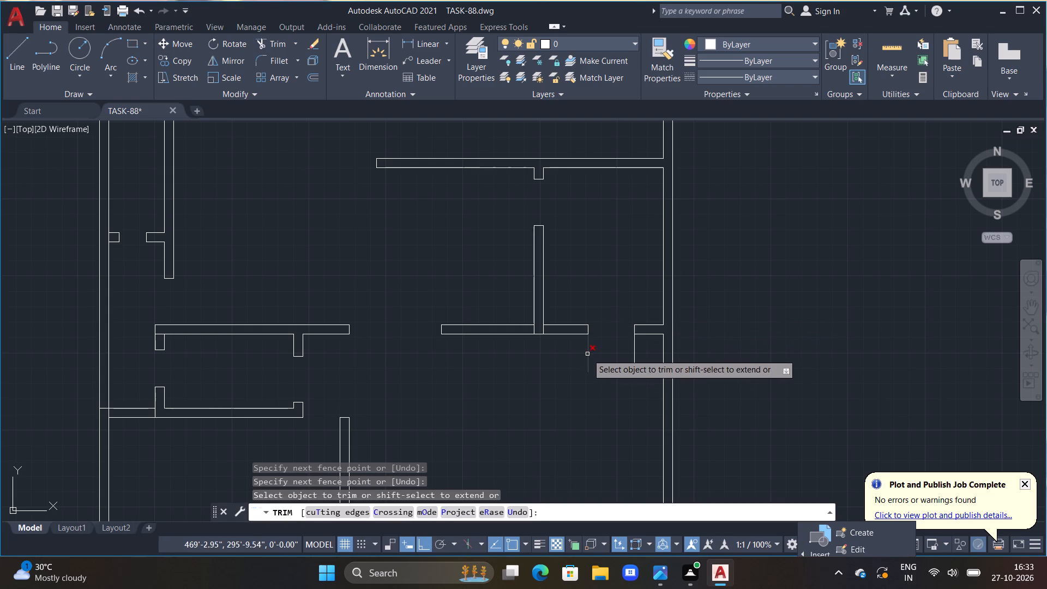
pyautogui.click(587, 353)
pyautogui.doubleClick(632, 346)
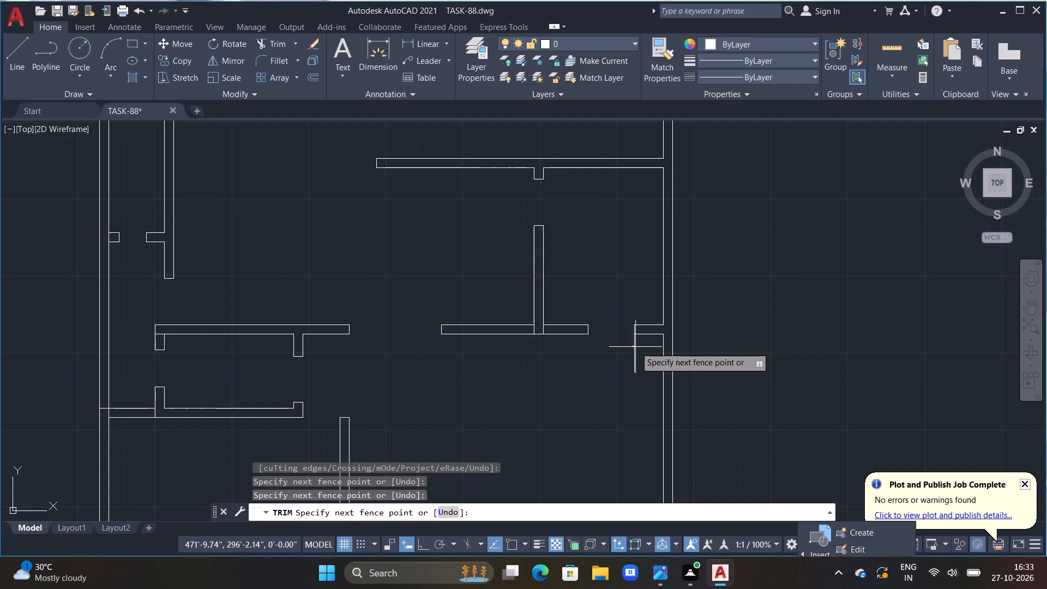
pyautogui.click(637, 348)
pyautogui.scroll(-2, 573, 401)
pyautogui.moveTo(544, 422); pyautogui.dragTo(544, 372, button='middle')
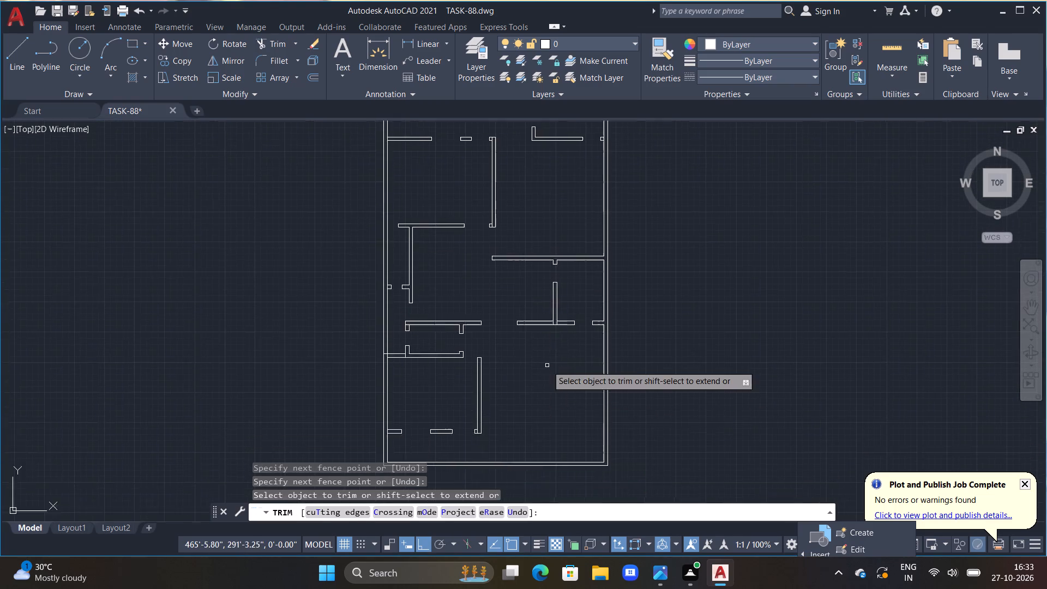
pyautogui.scroll(-1, 547, 372)
pyautogui.moveTo(542, 395); pyautogui.dragTo(570, 348, button='middle')
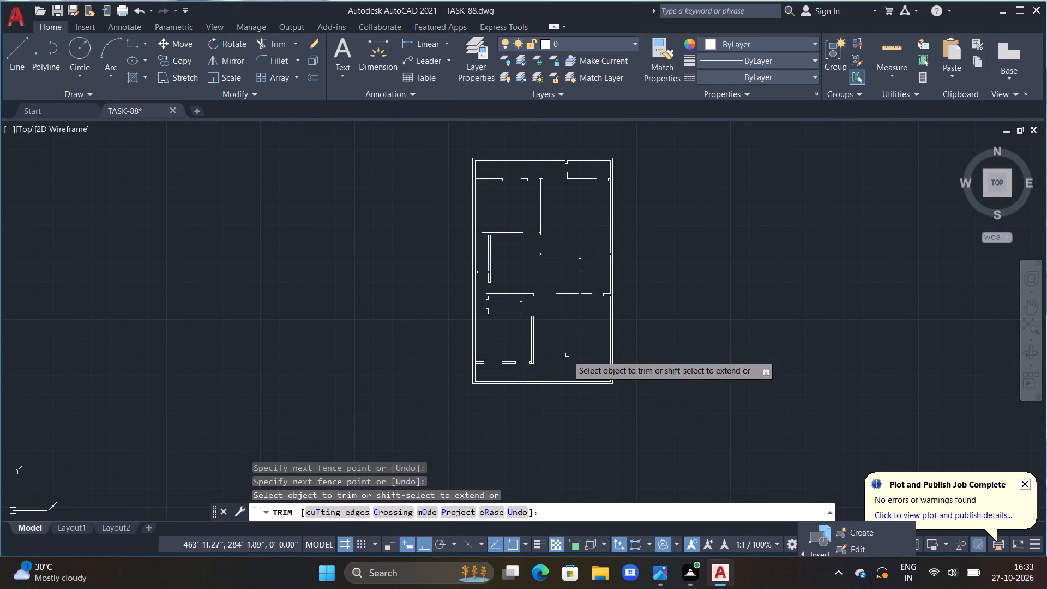
pyautogui.scroll(1, 537, 369)
pyautogui.moveTo(550, 352); pyautogui.dragTo(586, 312, button='middle')
pyautogui.scroll(1, 581, 332)
pyautogui.press('Escape')
pyautogui.press('Escape')
# Extend the inner line of the right outer wall down to the bottom wall's outer line.
pyautogui.scroll(-1, 578, 355)
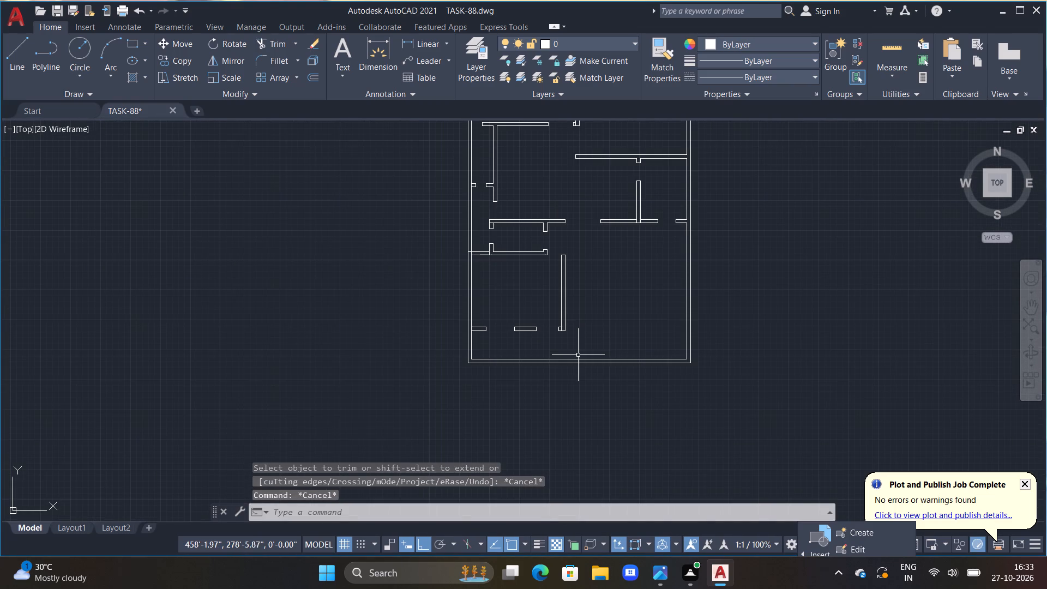
pyautogui.moveTo(616, 353); pyautogui.dragTo(600, 353, button='middle')
pyautogui.scroll(1, 638, 363)
pyautogui.moveTo(658, 363); pyautogui.dragTo(607, 346, button='middle')
pyautogui.scroll(1, 648, 357)
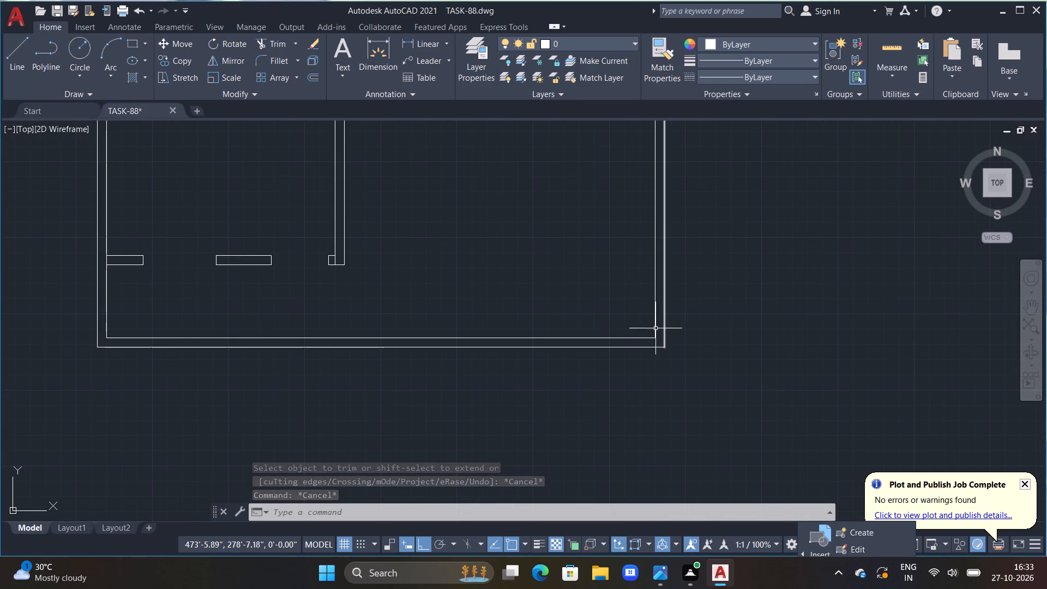
pyautogui.scroll(1, 654, 330)
pyautogui.write('EX')
pyautogui.press('space')
pyautogui.click(654, 330)
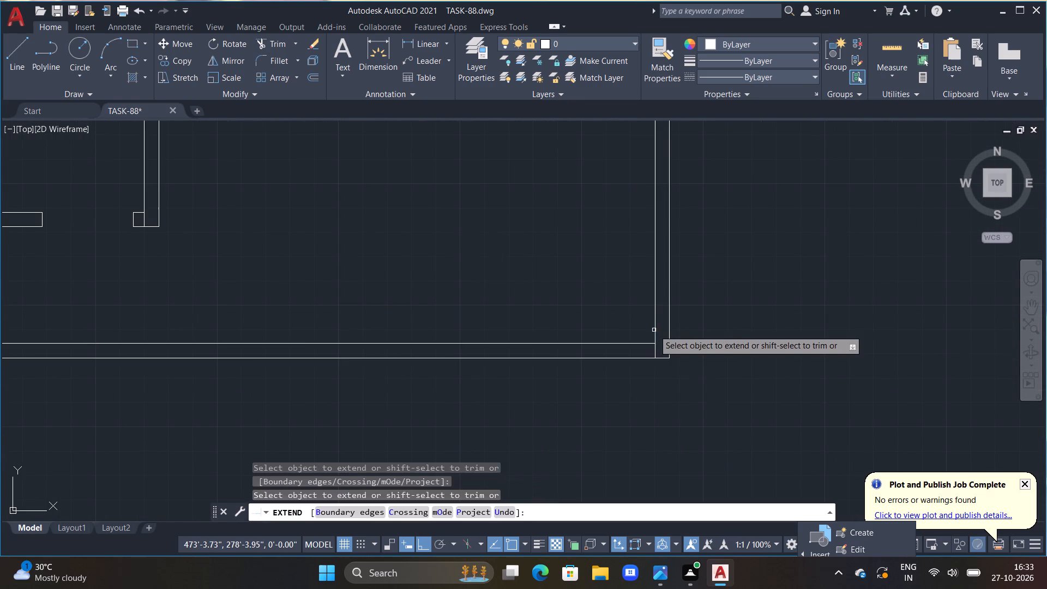
pyautogui.press('Escape')
# Draw a closed rectangle 6" wide and 9" high from lines, outside the left outer wall near the plan's upper-left corner.
pyautogui.scroll(-4, 635, 353)
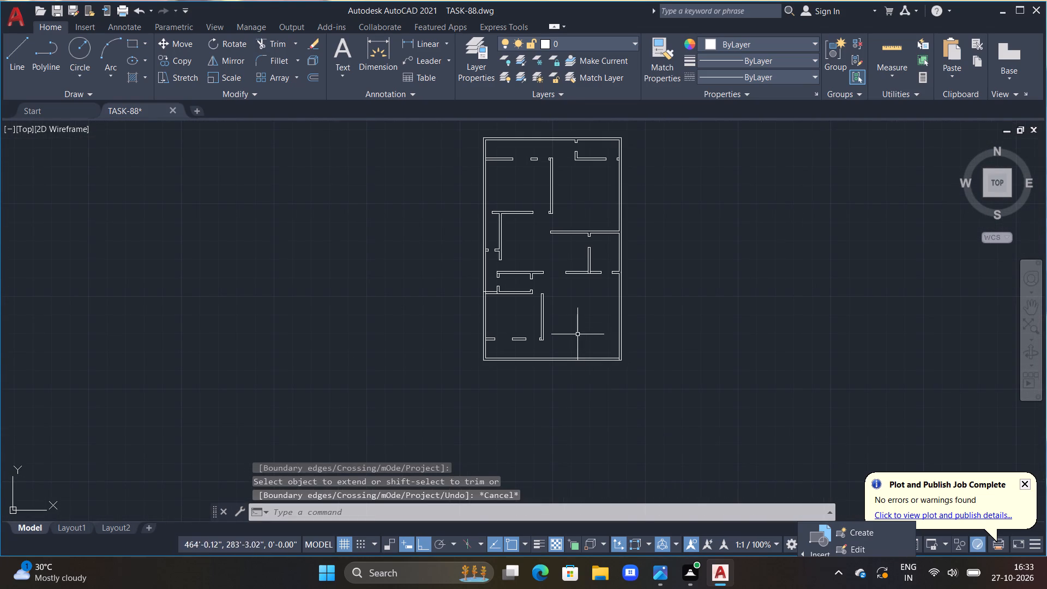
pyautogui.moveTo(497, 186); pyautogui.dragTo(497, 271, button='middle')
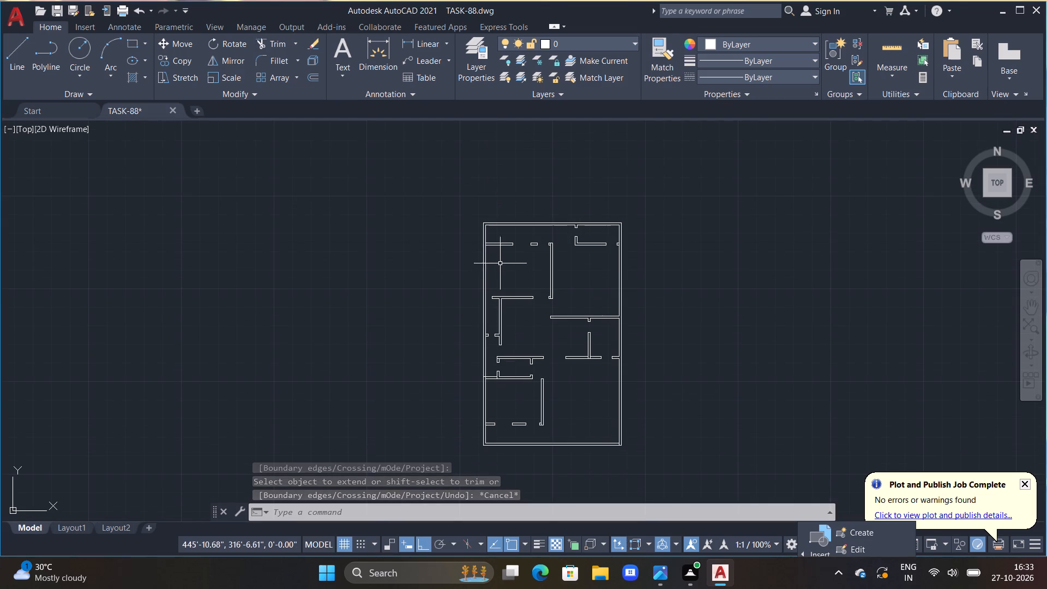
pyautogui.scroll(4, 482, 235)
pyautogui.moveTo(504, 271); pyautogui.dragTo(540, 350, button='middle')
pyautogui.scroll(-1, 530, 333)
pyautogui.scroll(2, 517, 311)
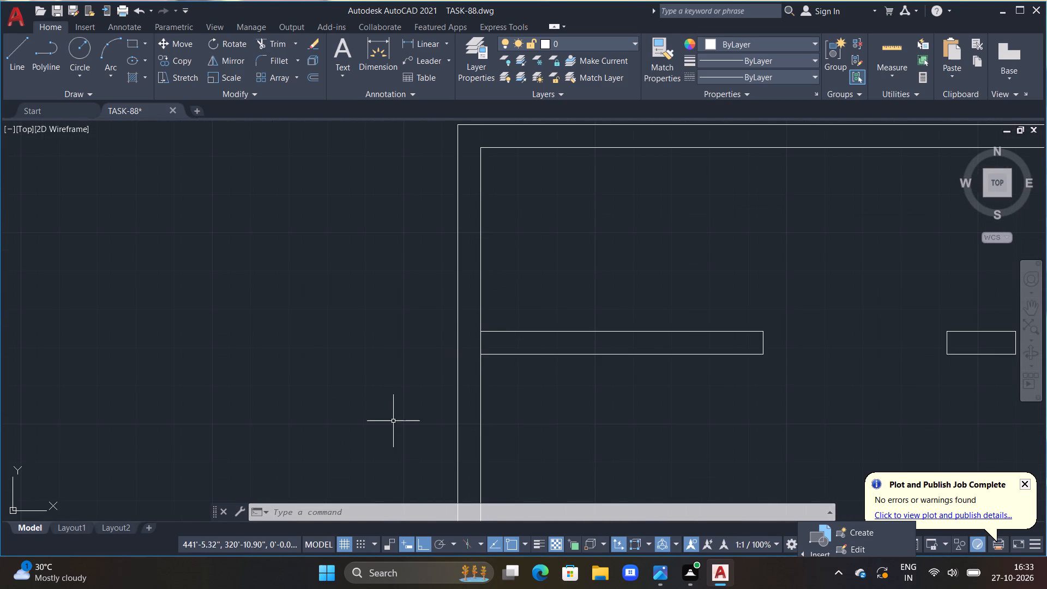
pyautogui.press('l')
pyautogui.press('space')
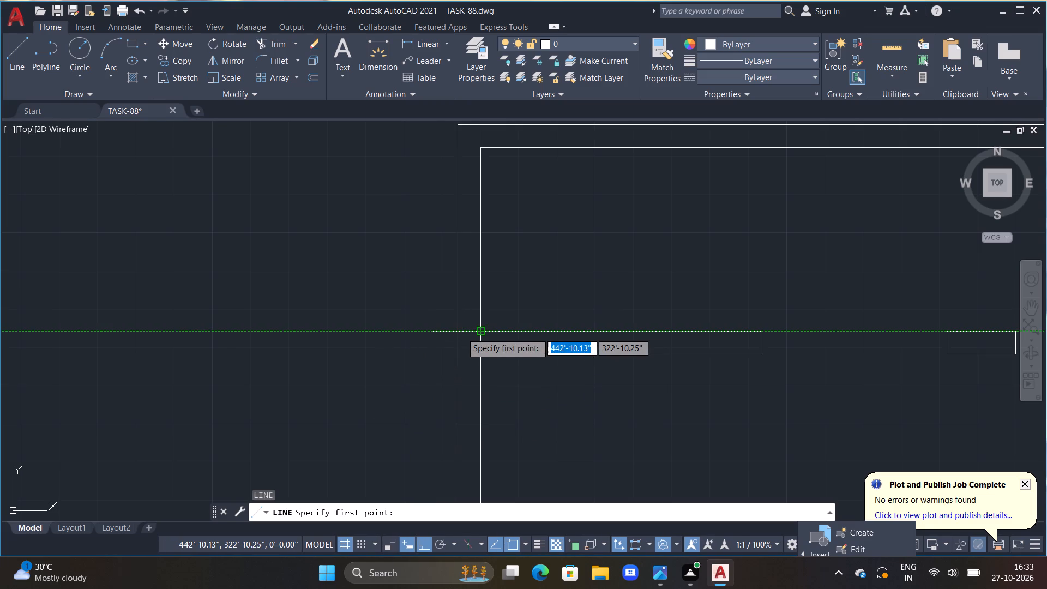
pyautogui.click(352, 263)
pyautogui.write('6"')
pyautogui.press('Return')
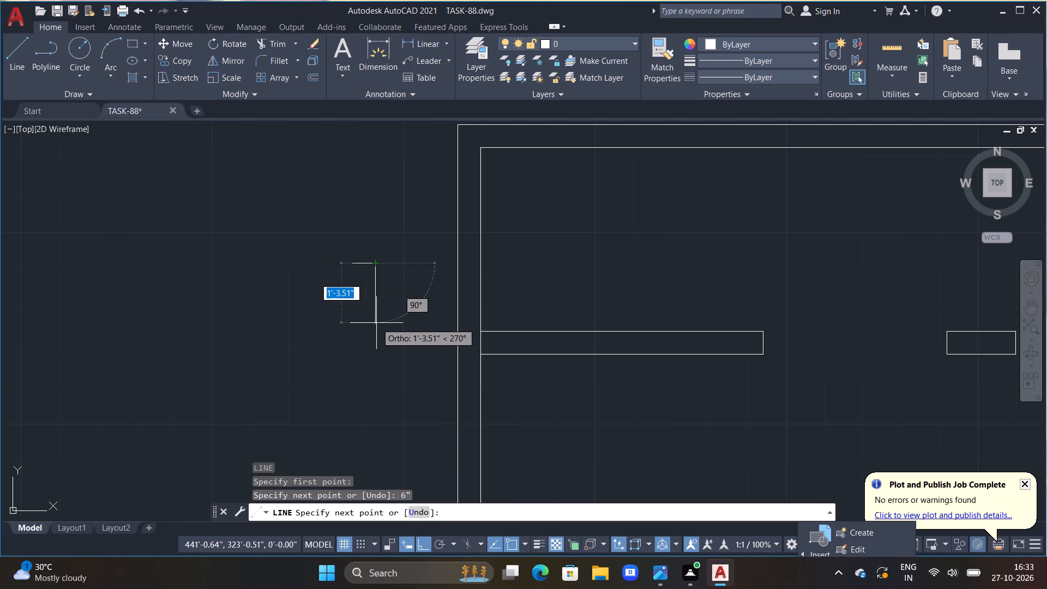
pyautogui.write('9"')
pyautogui.press('Return')
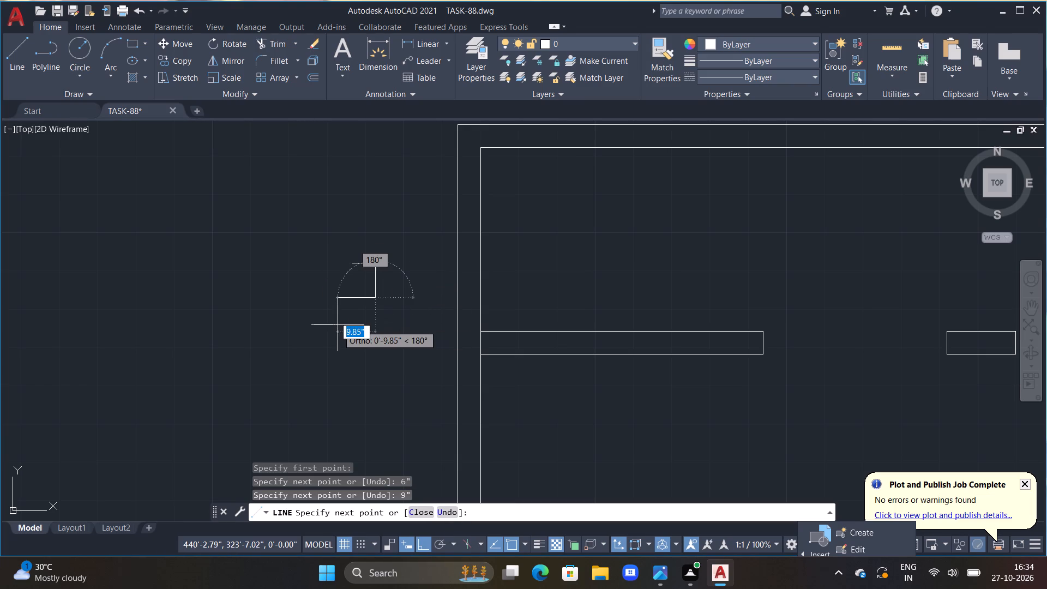
pyautogui.write('6"')
pyautogui.press('Return')
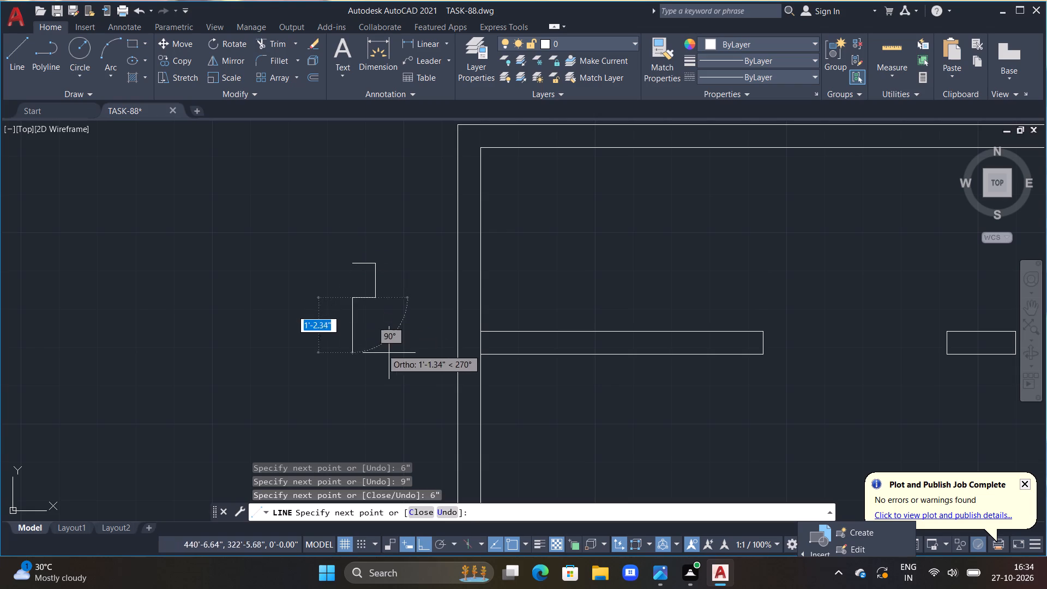
pyautogui.click(355, 266)
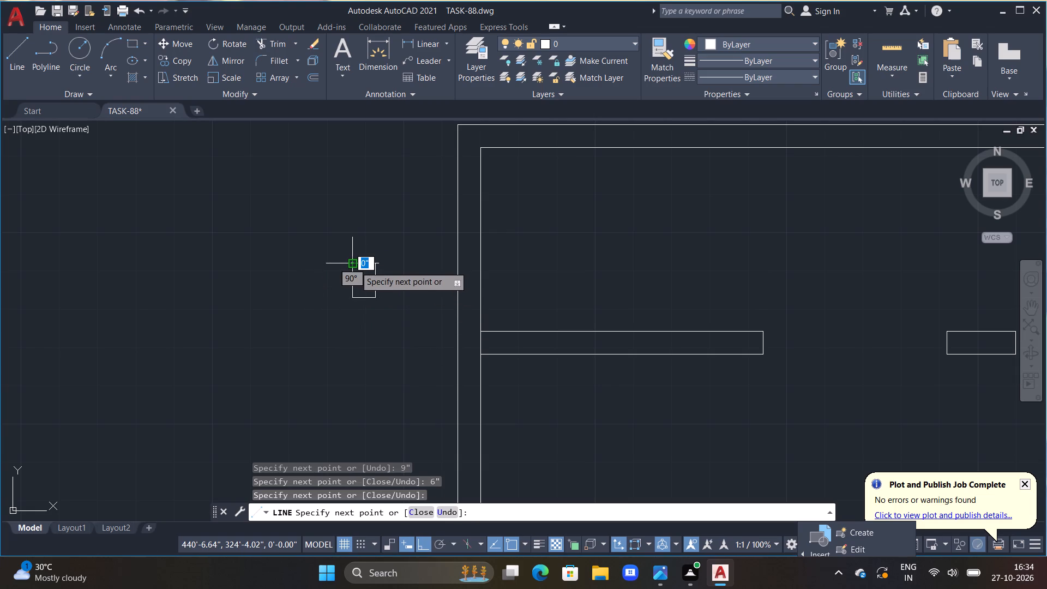
pyautogui.press('Escape')
# Copy the 6" by 9" rectangle, with Ortho off, into the left outer wall at the upper horizontal partition's junction.
pyautogui.scroll(-3, 376, 323)
pyautogui.scroll(1, 386, 356)
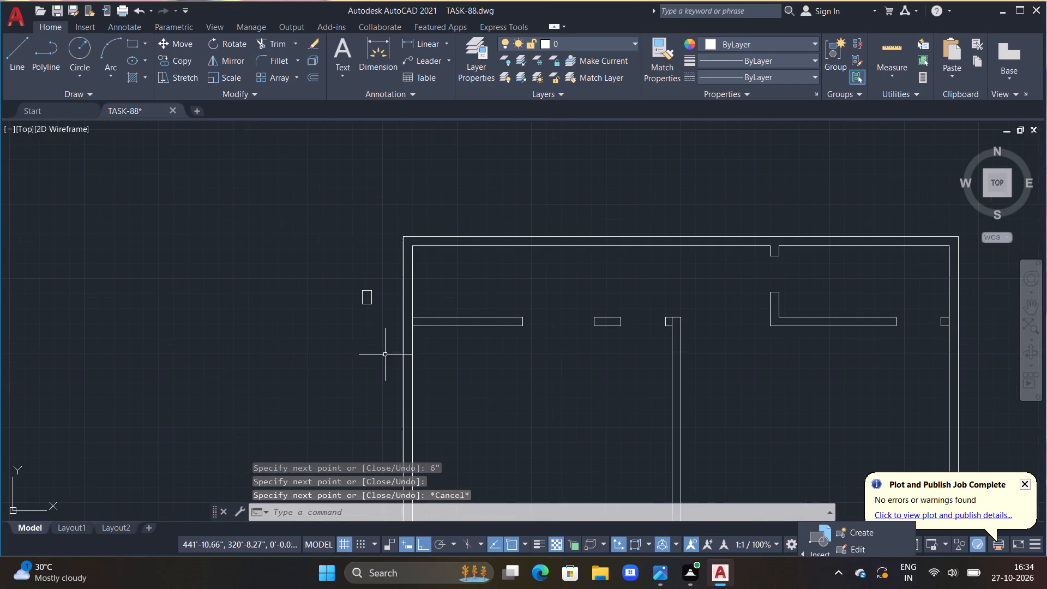
pyautogui.click(365, 304)
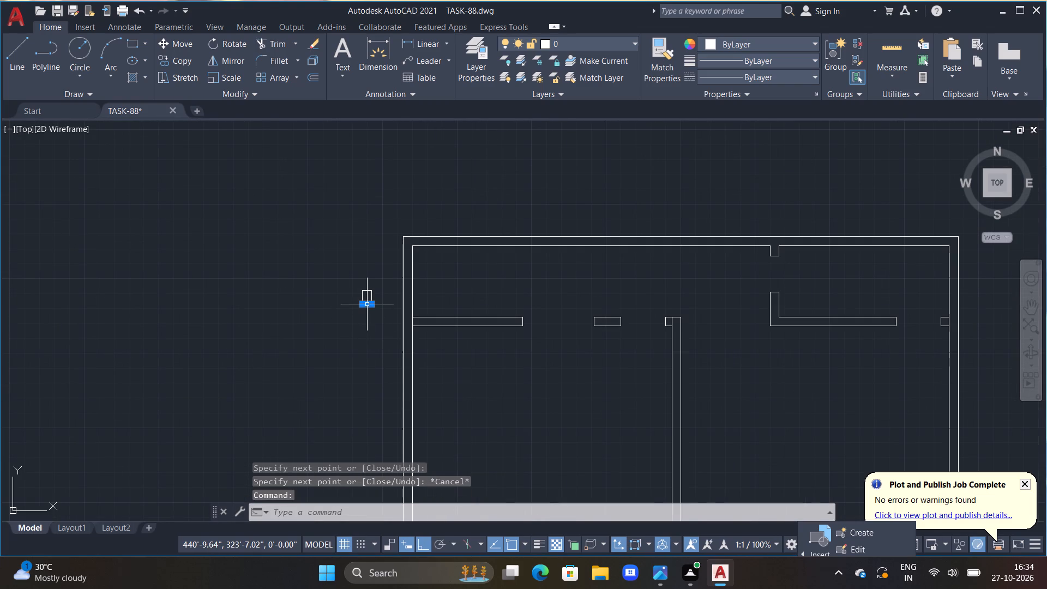
pyautogui.scroll(2, 365, 304)
pyautogui.press('Escape')
pyautogui.moveTo(376, 238); pyautogui.dragTo(334, 299)
pyautogui.moveTo(334, 308); pyautogui.dragTo(372, 370)
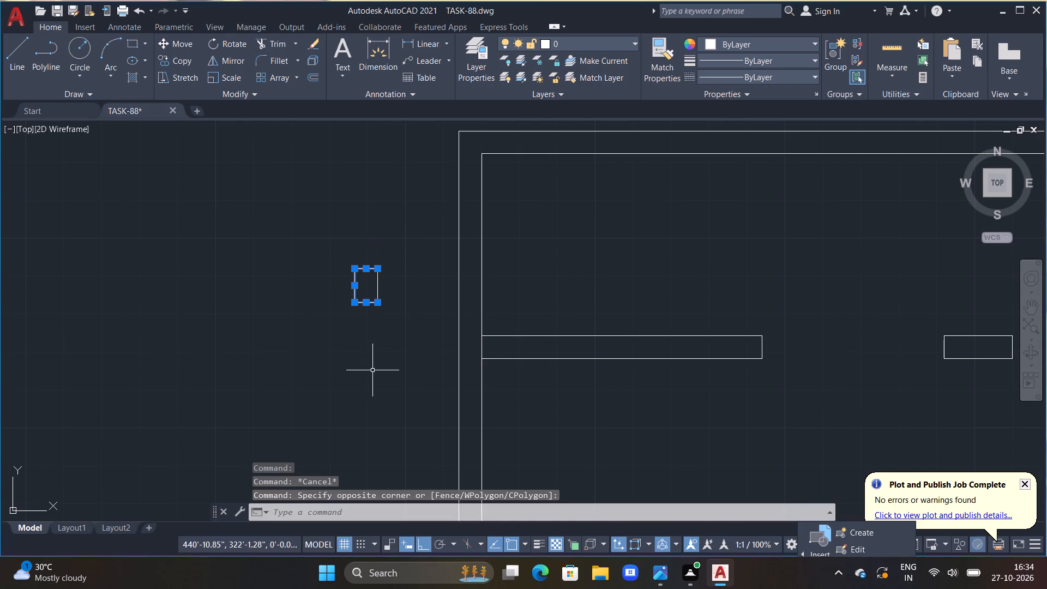
pyautogui.press('Escape')
pyautogui.moveTo(393, 263); pyautogui.dragTo(394, 333)
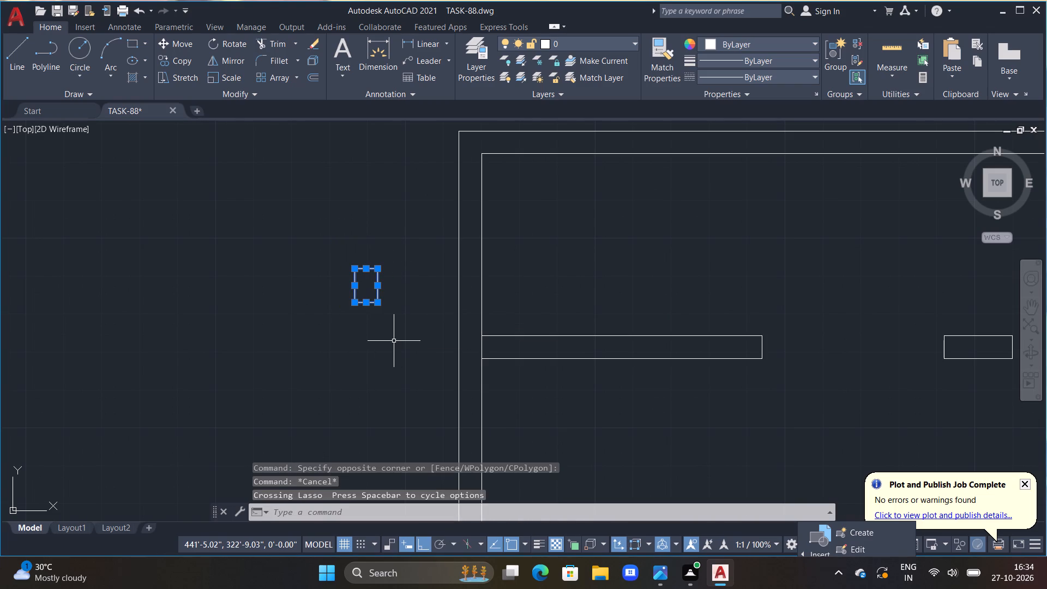
pyautogui.write('CO')
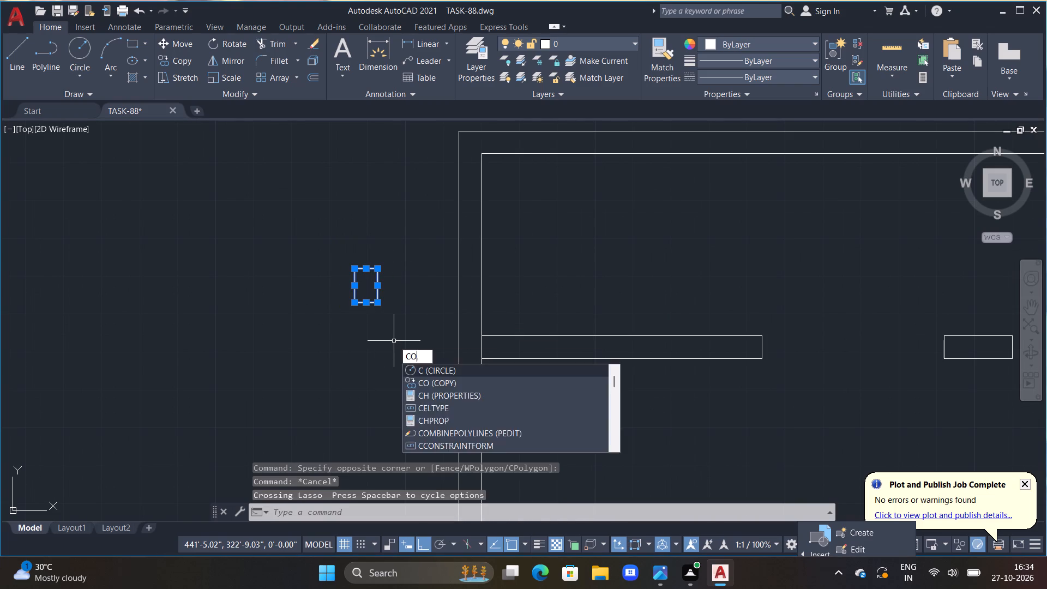
pyautogui.press('space')
pyautogui.moveTo(394, 341); pyautogui.dragTo(402, 358)
pyautogui.press('F8')
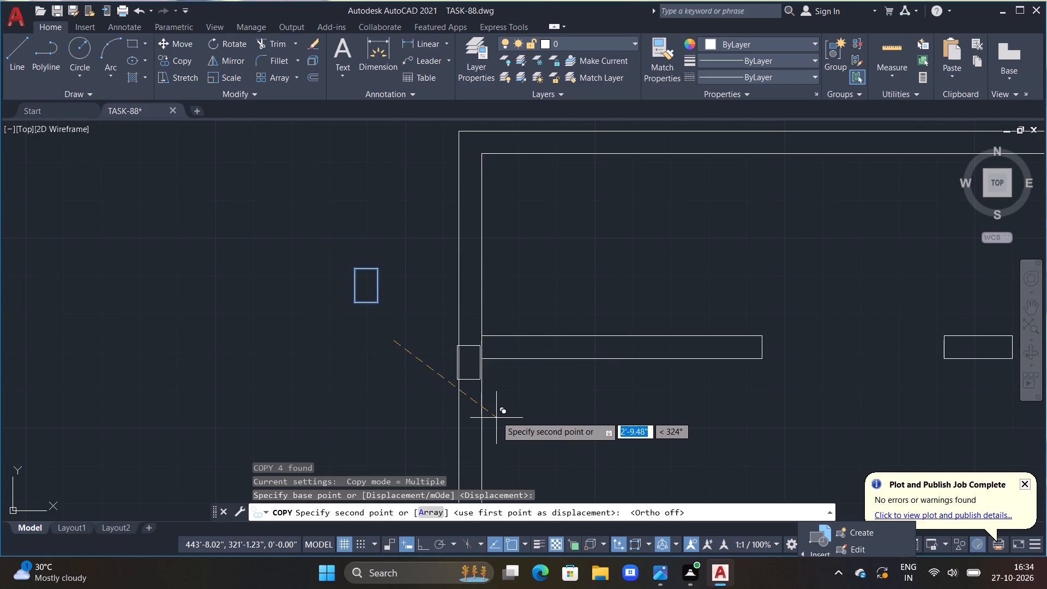
pyautogui.scroll(3, 496, 410)
pyautogui.moveTo(498, 410); pyautogui.dragTo(511, 477, button='middle')
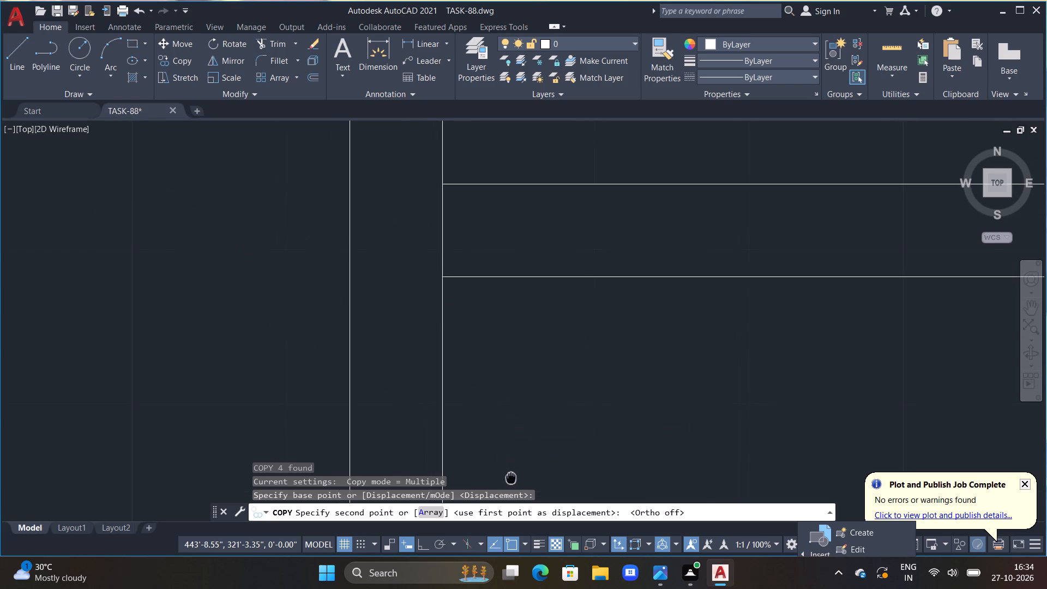
pyautogui.moveTo(511, 477); pyautogui.dragTo(513, 477, button='middle')
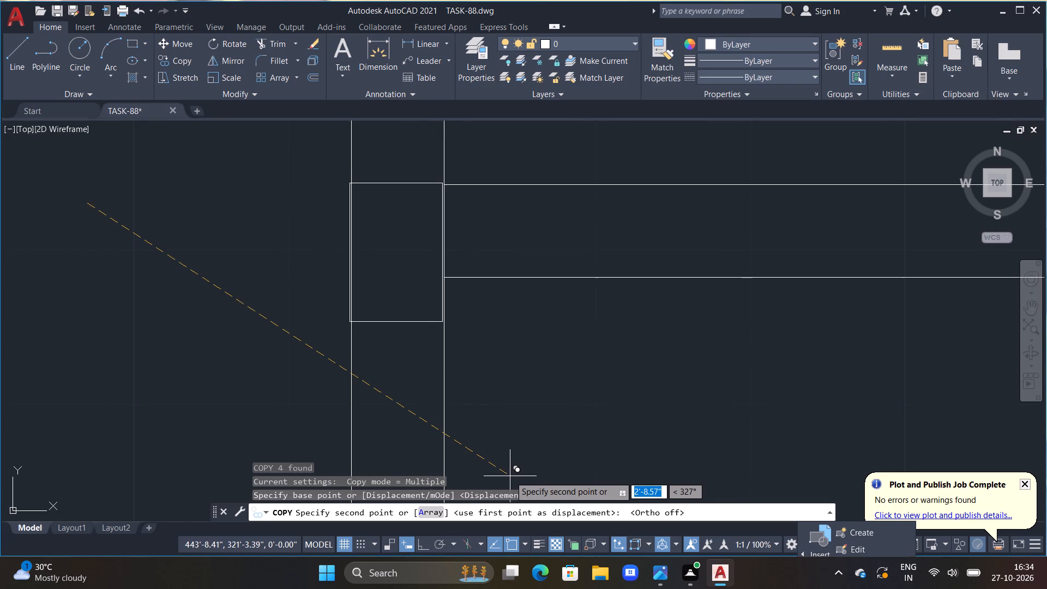
pyautogui.click(512, 476)
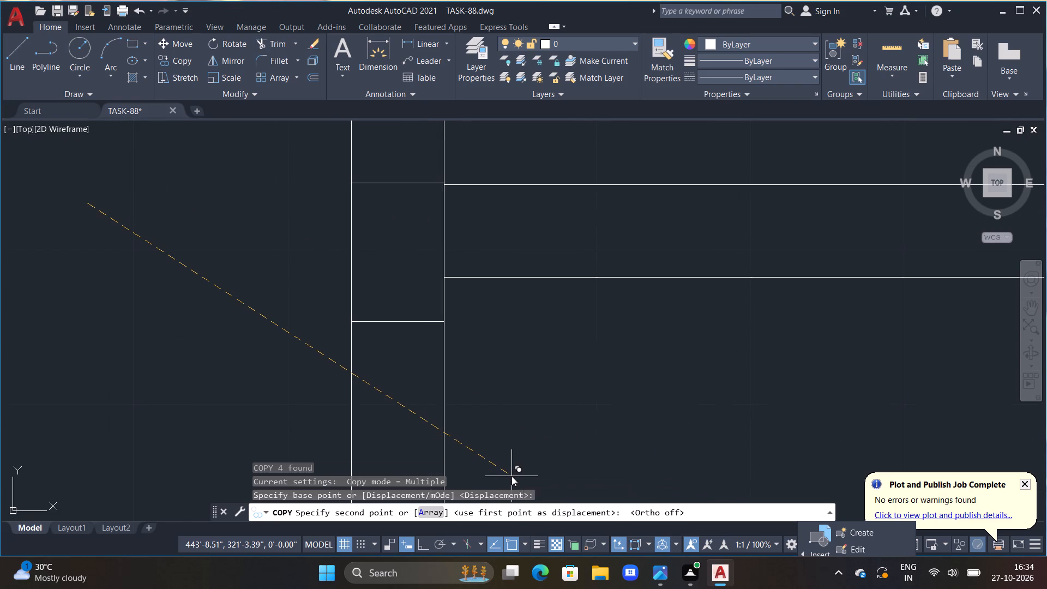
# Place a copy of the 6" by 9" rectangle at the top end of the central vertical partition, flush with the upper horizontal partition.
pyautogui.scroll(-3, 523, 468)
pyautogui.moveTo(702, 442); pyautogui.dragTo(501, 393, button='middle')
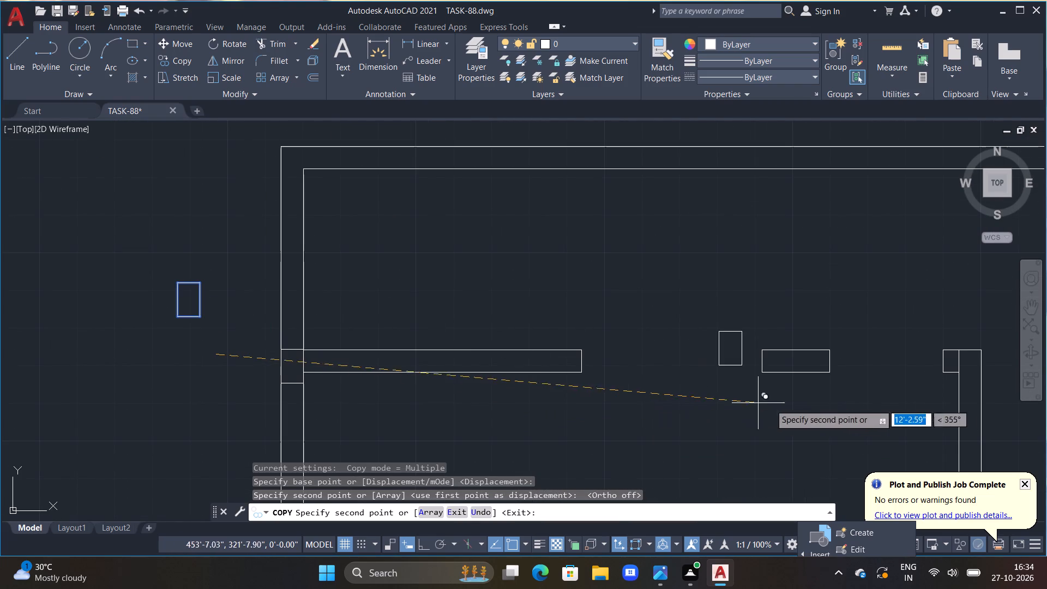
pyautogui.moveTo(840, 421); pyautogui.dragTo(719, 411, button='middle')
pyautogui.moveTo(871, 414); pyautogui.dragTo(780, 422, button='middle')
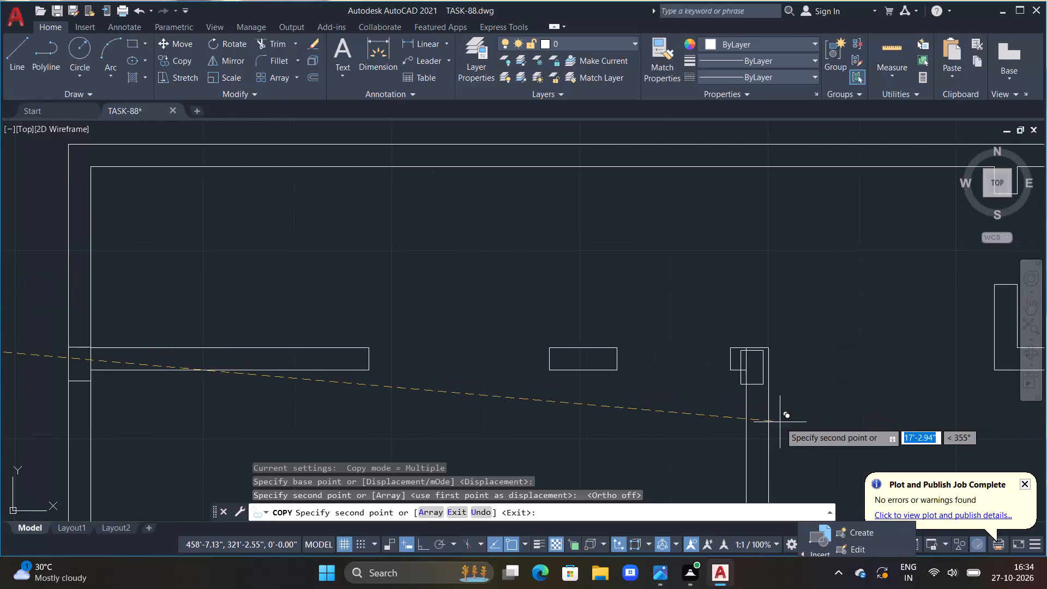
pyautogui.scroll(3, 795, 422)
pyautogui.moveTo(777, 425); pyautogui.dragTo(791, 510, button='middle')
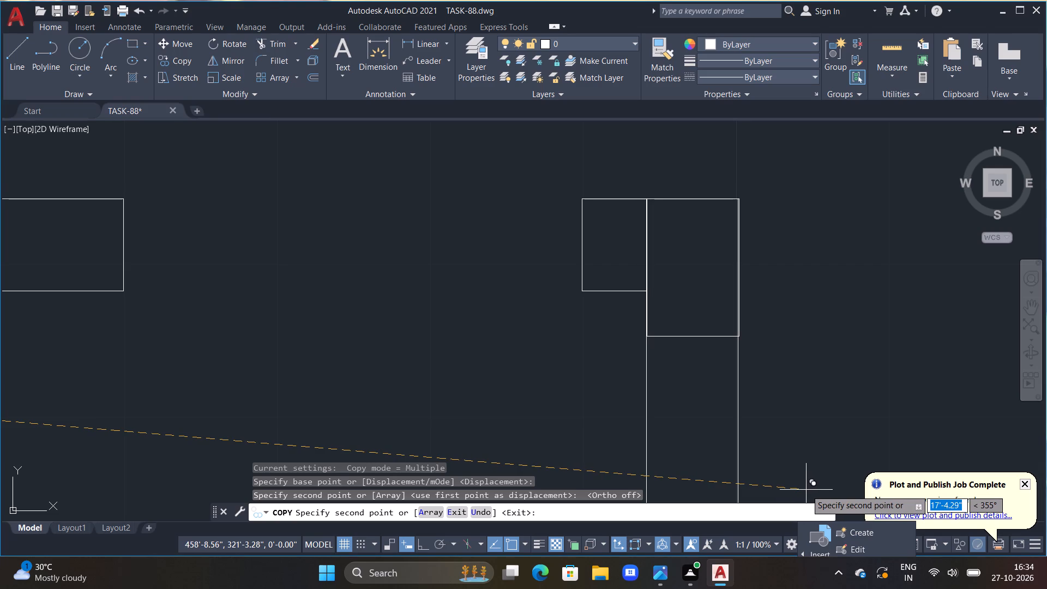
pyautogui.click(805, 490)
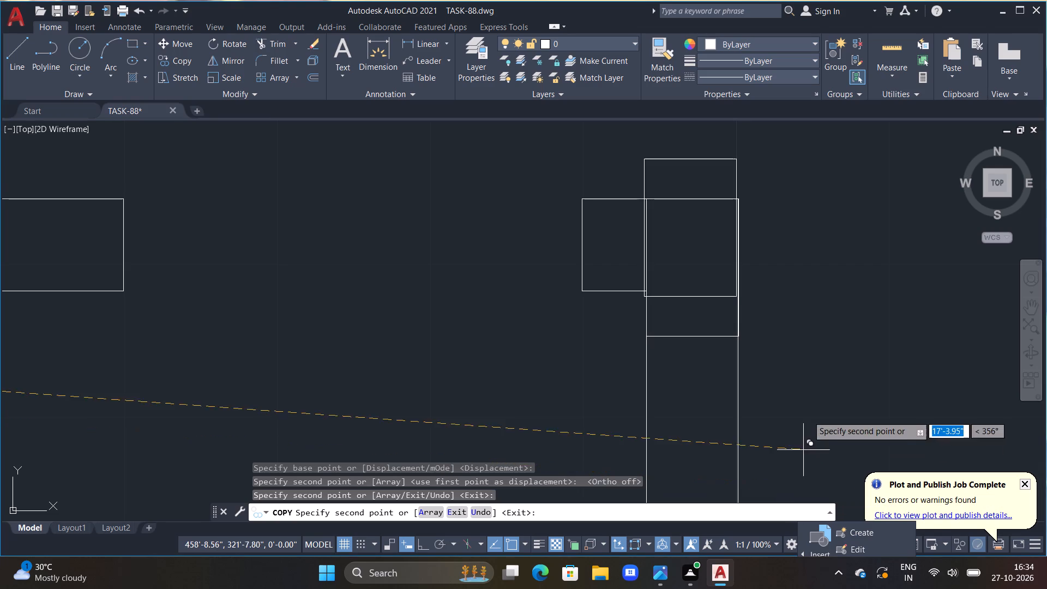
# Place another rectangle copy in the right outer wall at the upper horizontal partition's stub, aligned with its upper line.
pyautogui.scroll(-5, 810, 397)
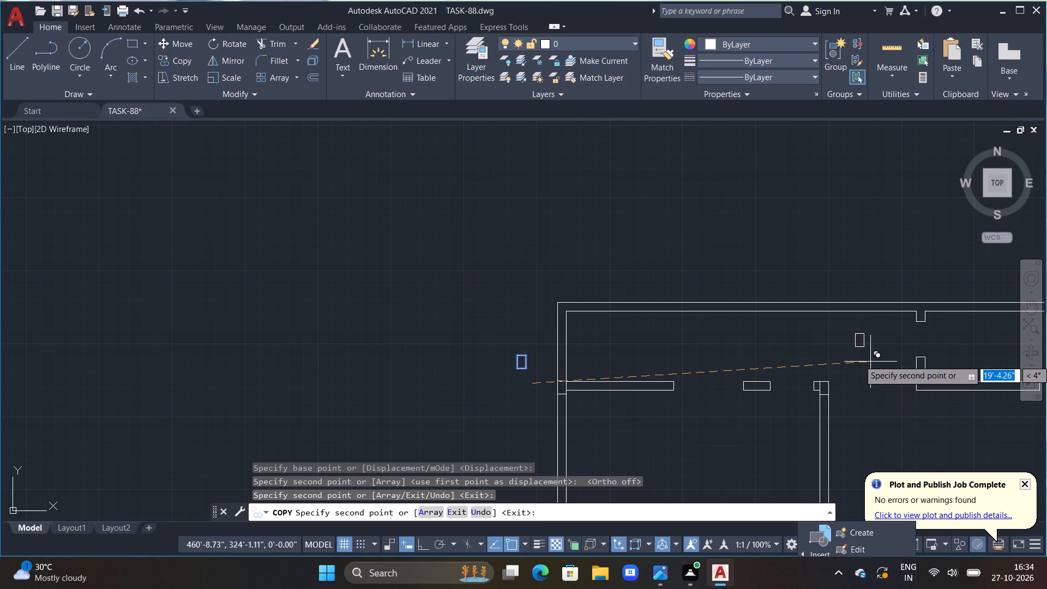
pyautogui.moveTo(870, 360); pyautogui.dragTo(546, 350, button='middle')
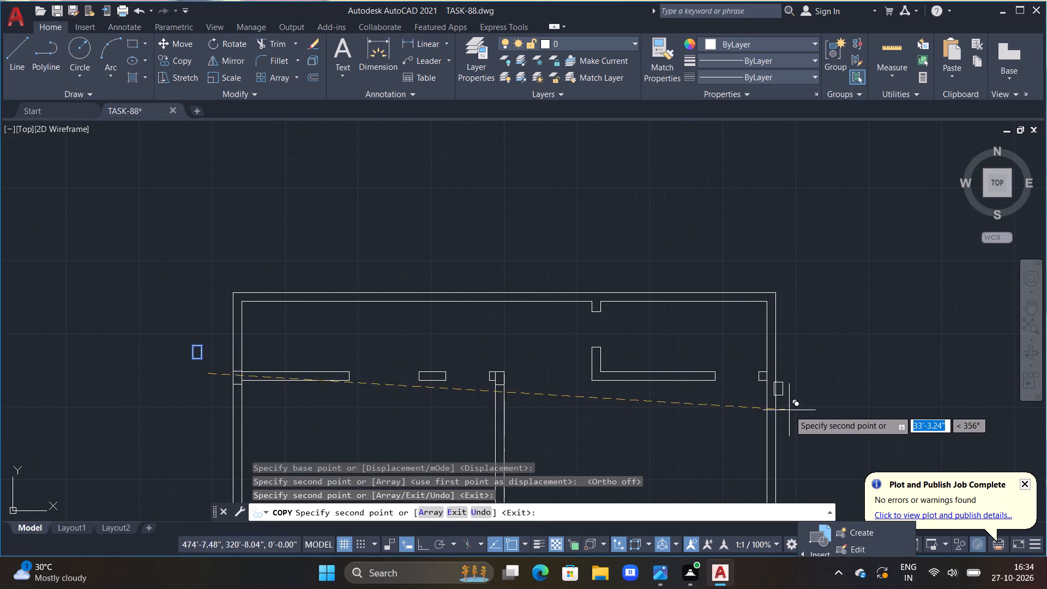
pyautogui.scroll(4, 783, 406)
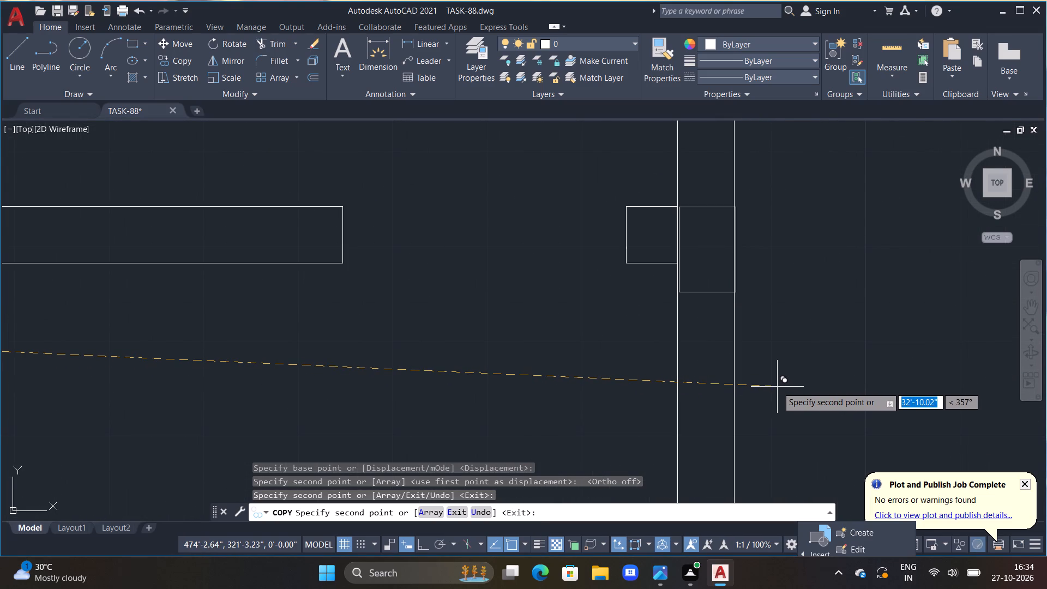
pyautogui.scroll(1, 778, 388)
pyautogui.moveTo(779, 390); pyautogui.dragTo(783, 492, button='middle')
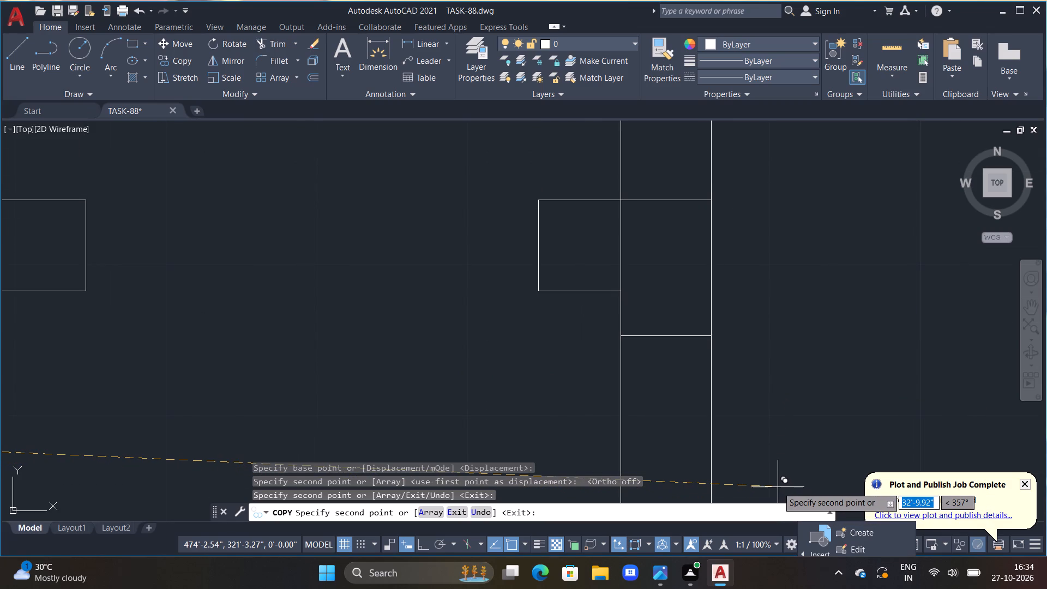
pyautogui.click(778, 487)
# Place a rectangle copy in the right outer wall, slightly above the level of the central vertical partition's bottom end.
pyautogui.scroll(-4, 778, 487)
pyautogui.moveTo(647, 408); pyautogui.dragTo(635, 365, button='middle')
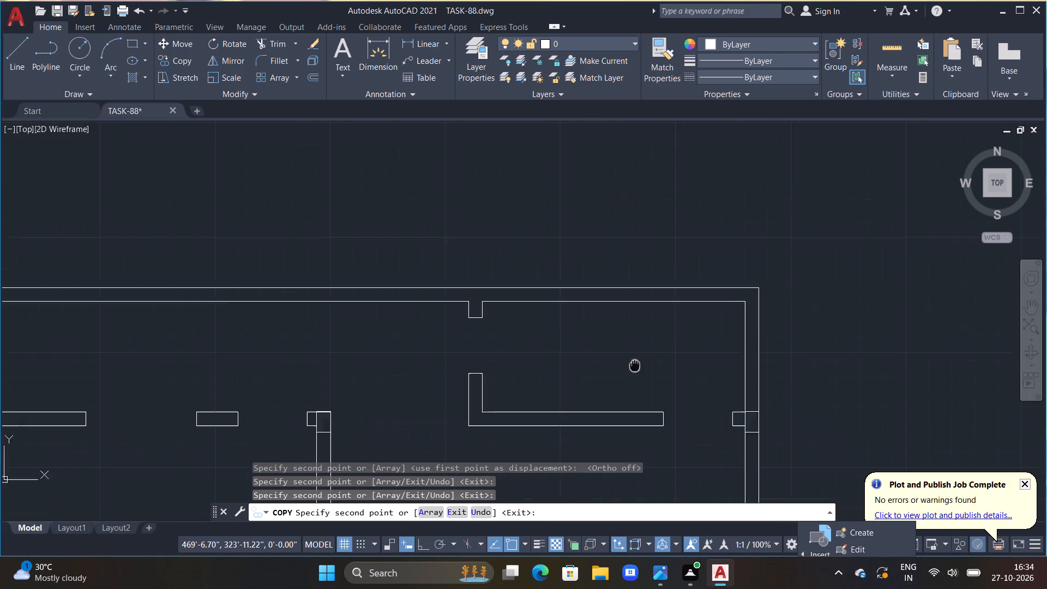
pyautogui.moveTo(635, 365); pyautogui.dragTo(594, 261, button='middle')
pyautogui.moveTo(623, 428); pyautogui.dragTo(594, 304, button='middle')
pyautogui.scroll(-1, 602, 330)
pyautogui.scroll(-1, 653, 441)
pyautogui.moveTo(657, 441); pyautogui.dragTo(655, 310, button='middle')
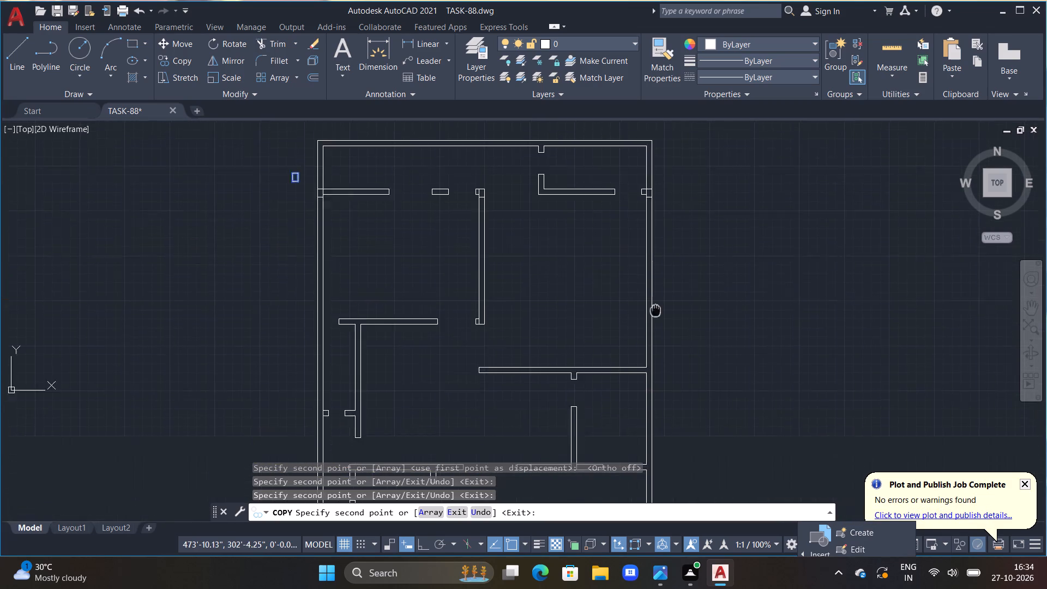
pyautogui.moveTo(655, 310); pyautogui.dragTo(655, 304, button='middle')
pyautogui.scroll(2, 650, 323)
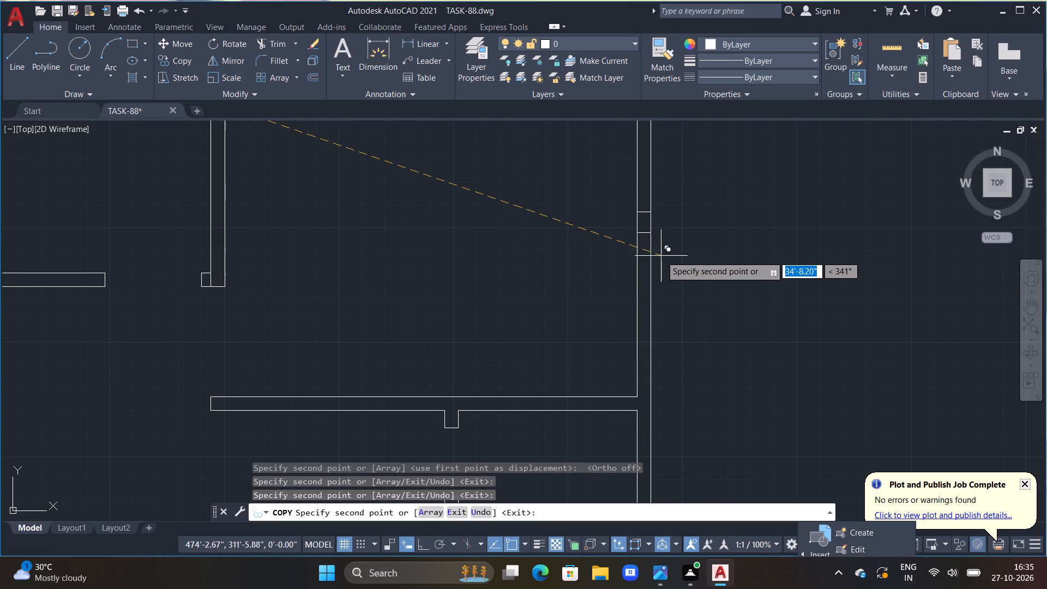
pyautogui.click(661, 256)
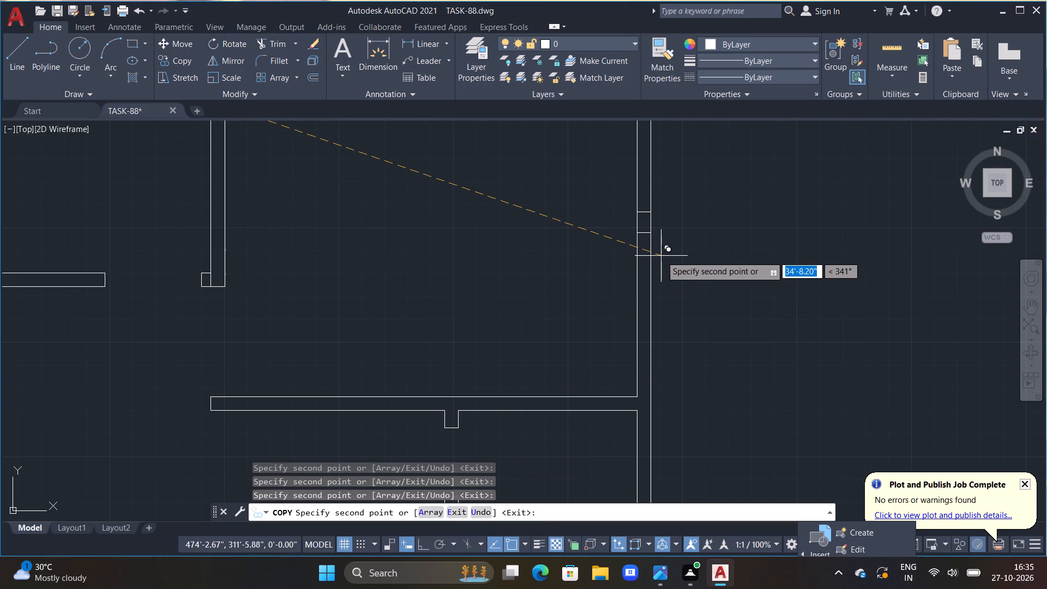
# Place a rectangle copy at the bottom end of the central vertical partition, beside its short door stub.
pyautogui.scroll(-3, 661, 256)
pyautogui.scroll(4, 545, 271)
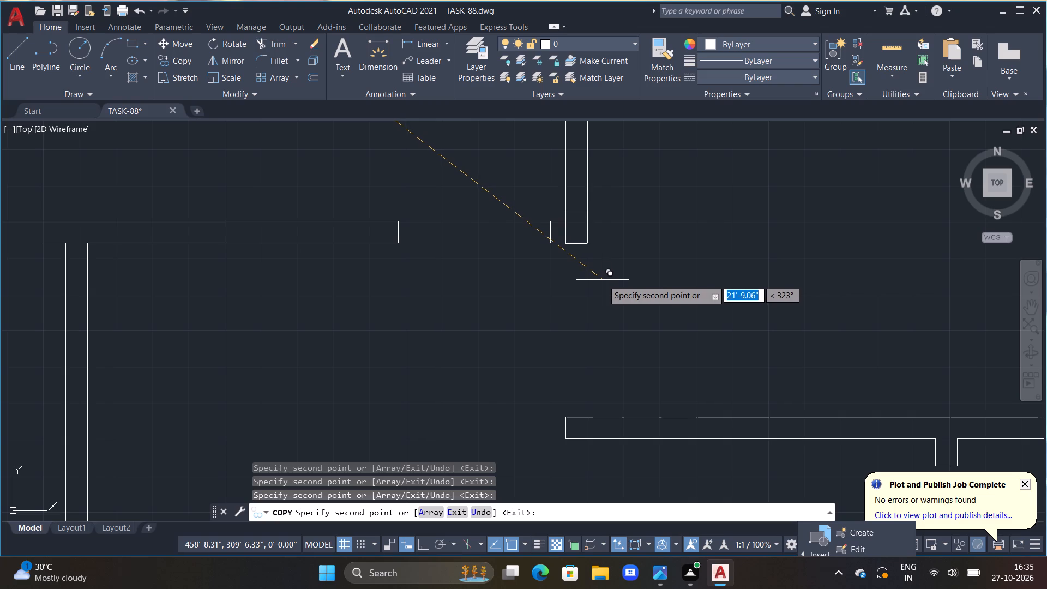
pyautogui.scroll(1, 603, 280)
pyautogui.moveTo(603, 280); pyautogui.dragTo(618, 335, button='middle')
pyautogui.scroll(2, 618, 335)
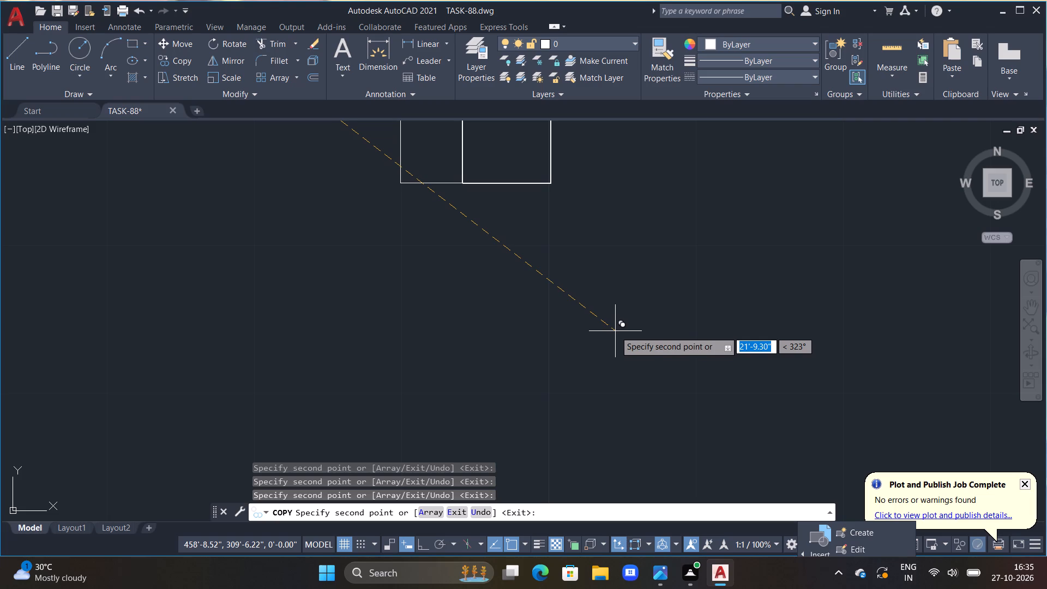
pyautogui.click(615, 330)
# Place a rectangle copy in the right outer wall, level with the rectangle at the central vertical partition's bottom end.
pyautogui.scroll(-3, 627, 328)
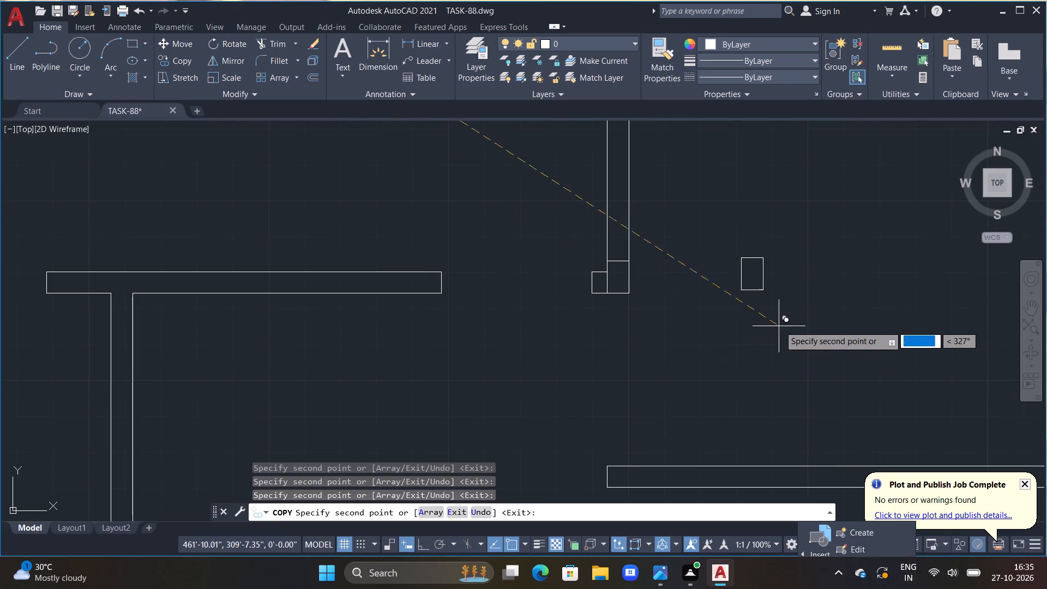
pyautogui.moveTo(797, 326); pyautogui.dragTo(547, 314, button='middle')
pyautogui.scroll(-1, 768, 311)
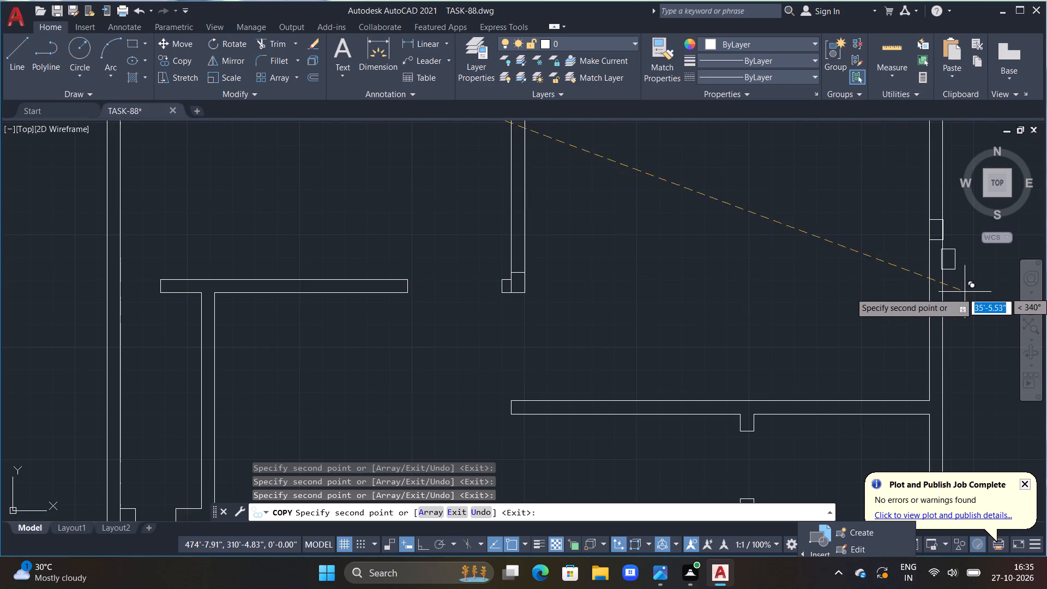
pyautogui.moveTo(955, 294); pyautogui.dragTo(917, 298, button='middle')
pyautogui.scroll(-1, 913, 299)
pyautogui.moveTo(731, 326); pyautogui.dragTo(566, 333, button='middle')
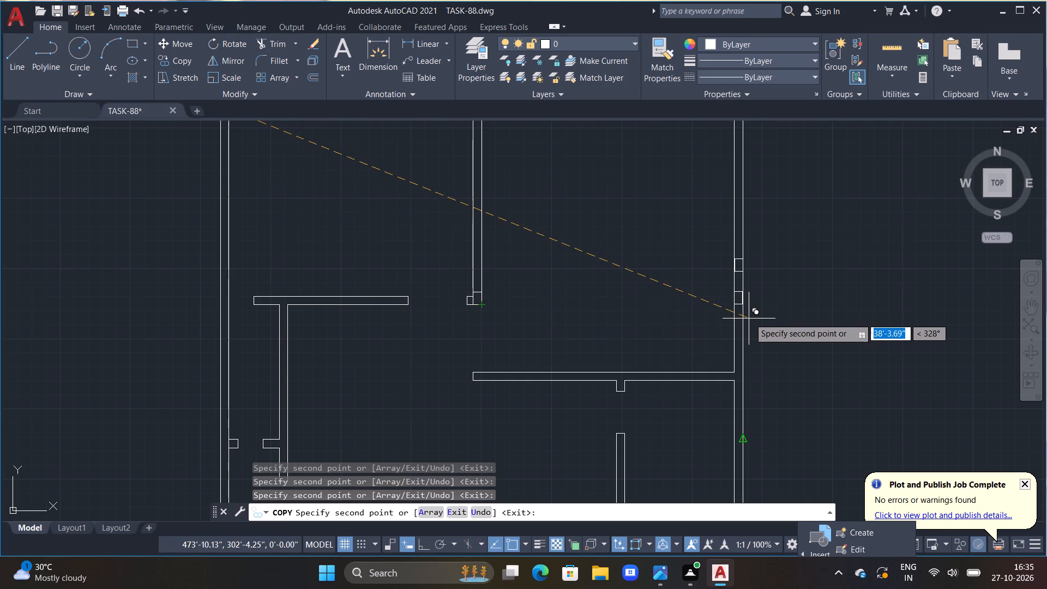
pyautogui.scroll(1, 749, 317)
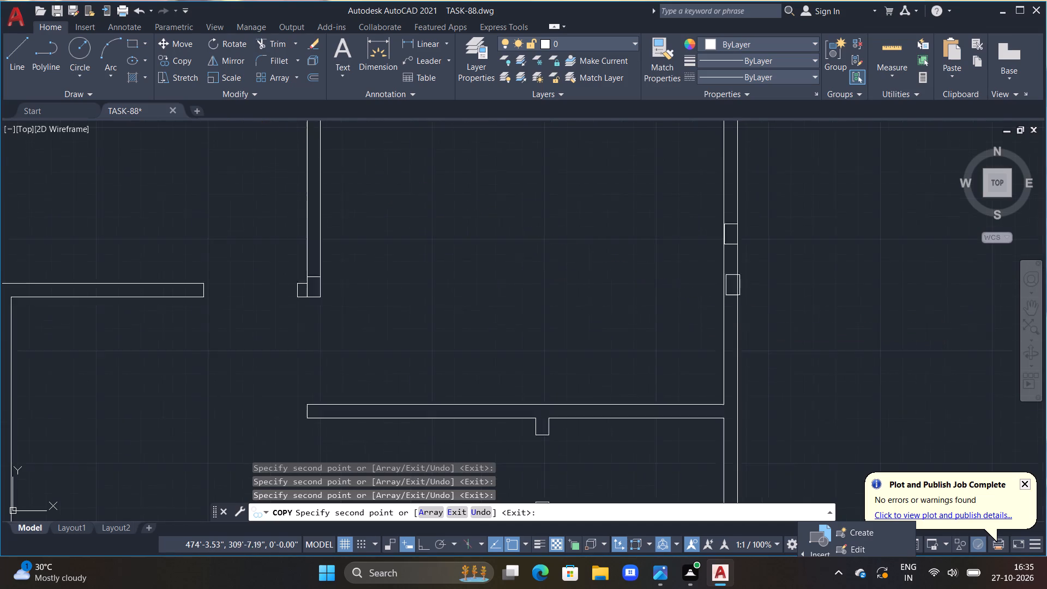
pyautogui.scroll(2, 749, 317)
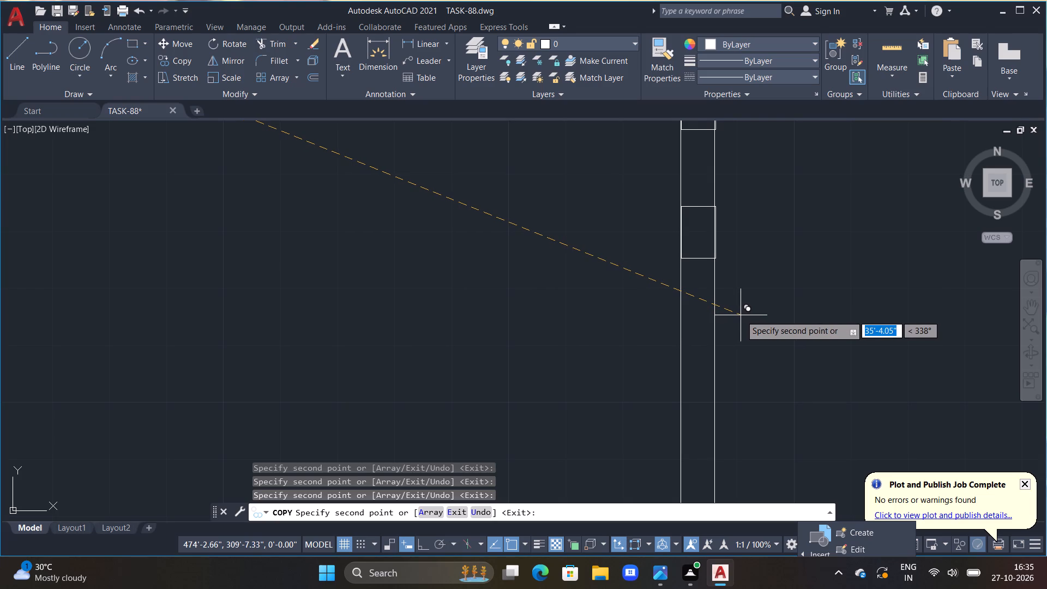
pyautogui.scroll(2, 741, 315)
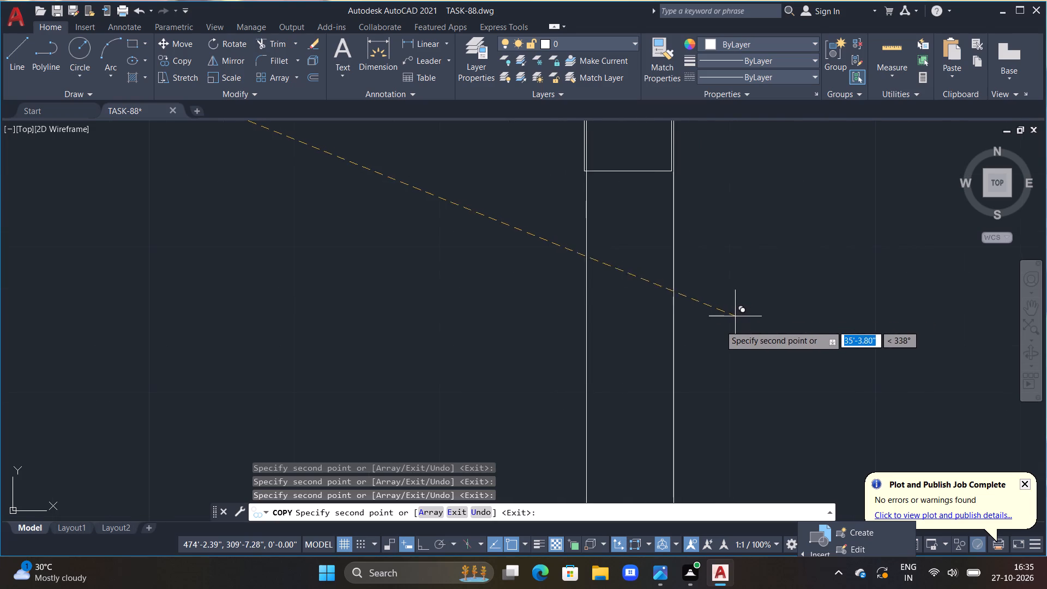
pyautogui.moveTo(727, 354); pyautogui.dragTo(752, 435, button='middle')
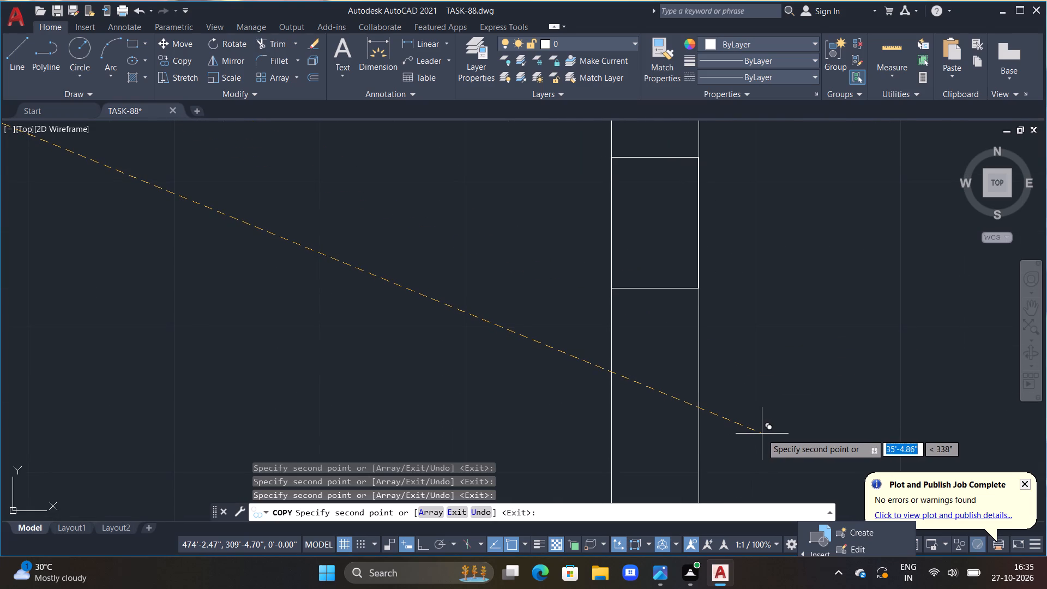
pyautogui.click(762, 434)
# Place a rectangle copy where the lower-right vertical partition meets the horizontal partition below it, flush with that partition's bottom line.
pyautogui.scroll(-3, 762, 432)
pyautogui.scroll(-2, 667, 422)
pyautogui.scroll(-2, 597, 412)
pyautogui.moveTo(573, 413); pyautogui.dragTo(586, 321, button='middle')
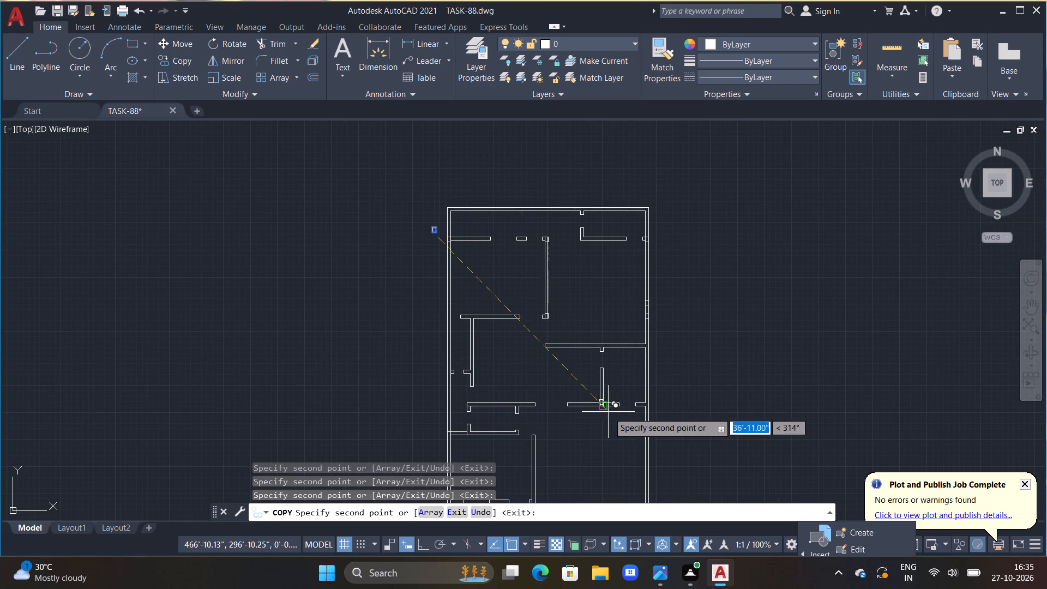
pyautogui.moveTo(643, 420); pyautogui.dragTo(564, 377, button='middle')
pyautogui.scroll(2, 548, 376)
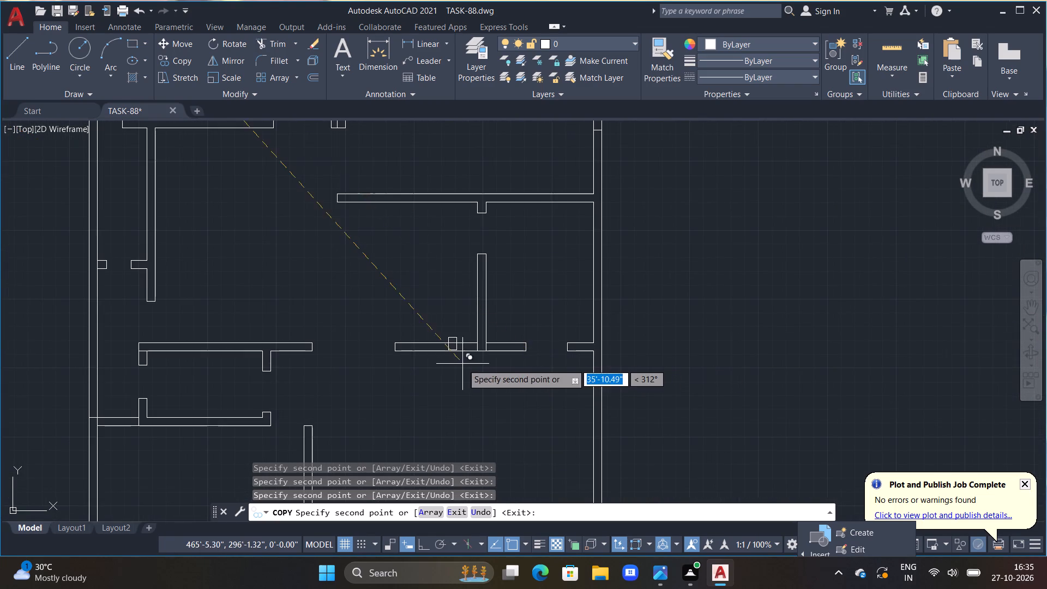
pyautogui.scroll(3, 466, 357)
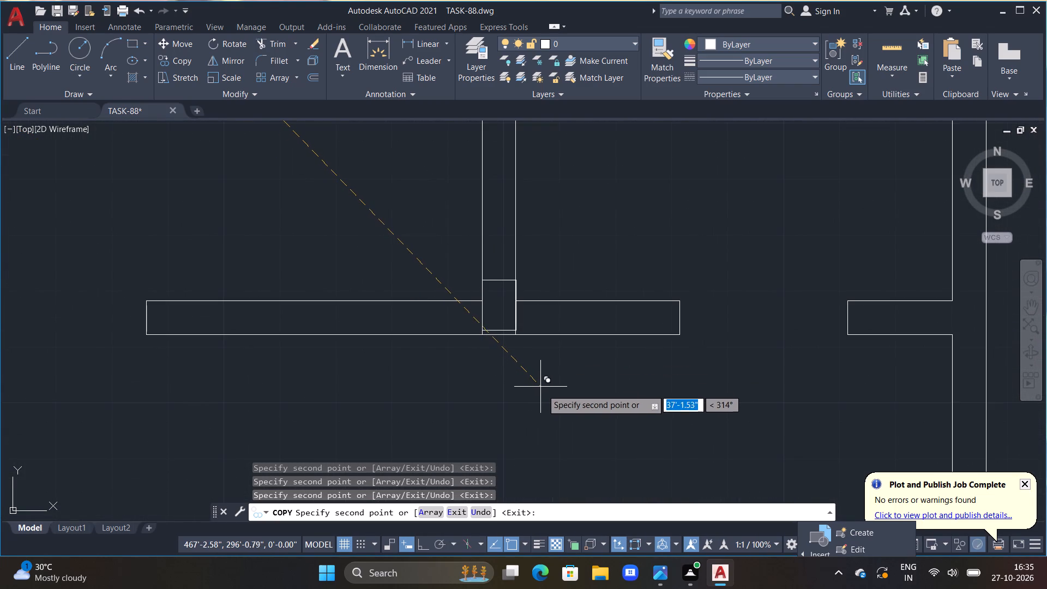
pyautogui.scroll(3, 541, 390)
pyautogui.scroll(-1, 541, 392)
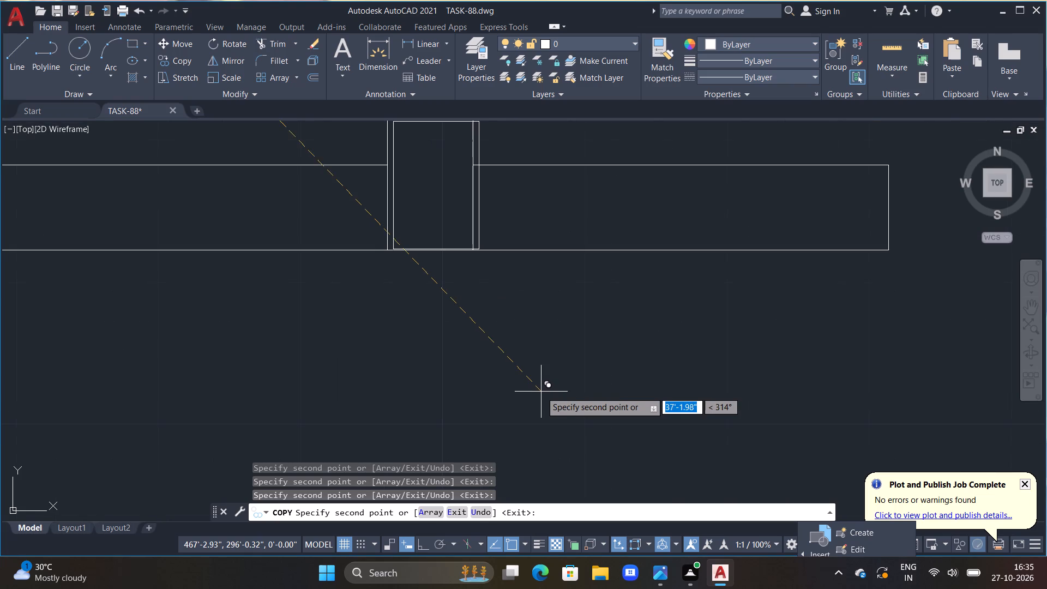
pyautogui.moveTo(541, 395); pyautogui.dragTo(599, 440, button='middle')
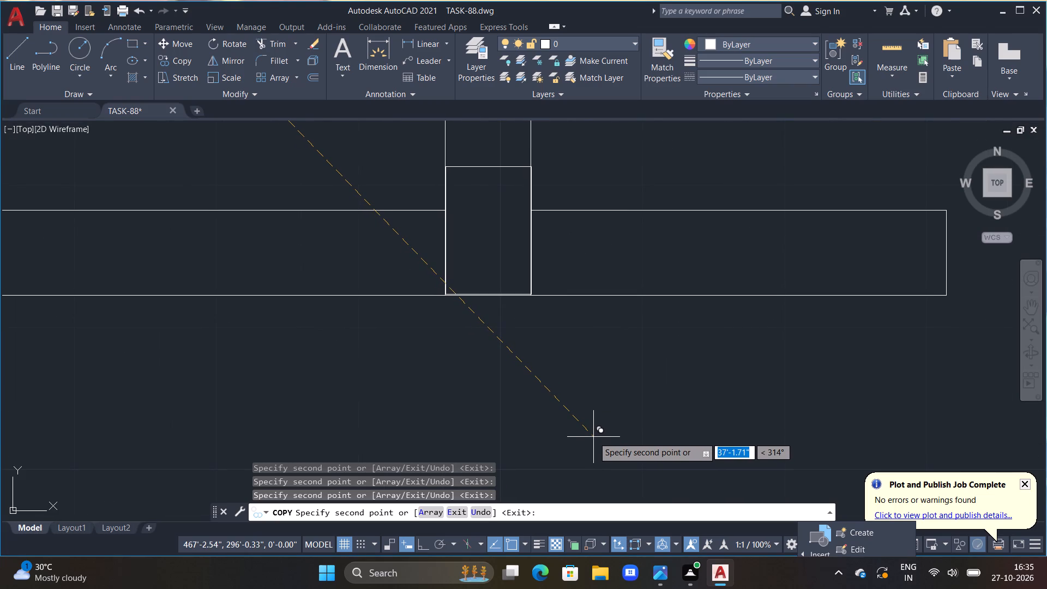
pyautogui.click(593, 438)
# Place a rectangle copy in the right outer wall at the lower horizontal partition's stub, flush with the stub's bottom line.
pyautogui.scroll(-4, 782, 423)
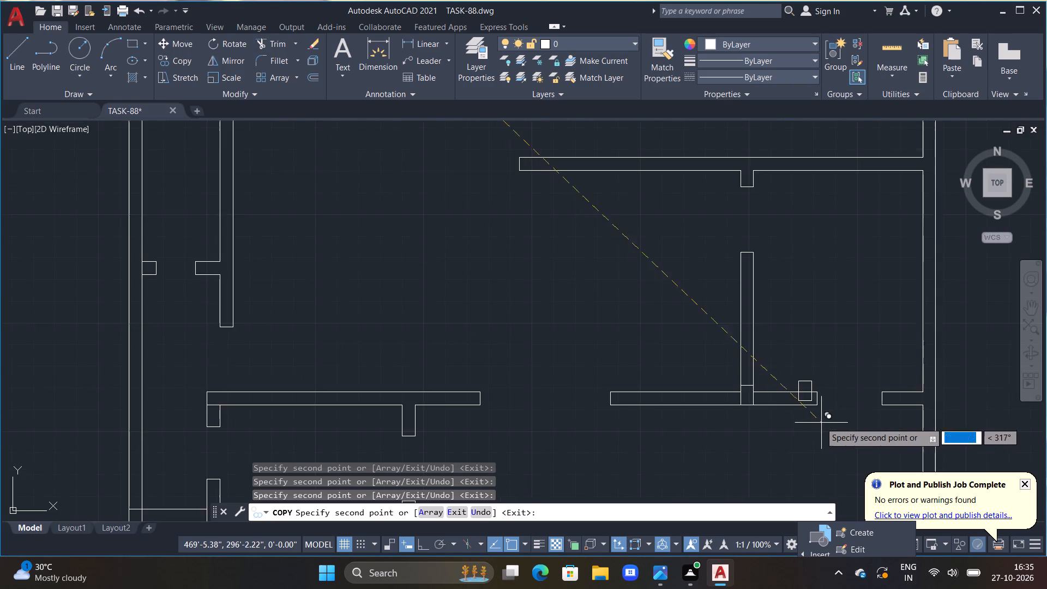
pyautogui.moveTo(817, 421); pyautogui.dragTo(490, 379, button='middle')
pyautogui.scroll(5, 595, 381)
pyautogui.scroll(-1, 625, 393)
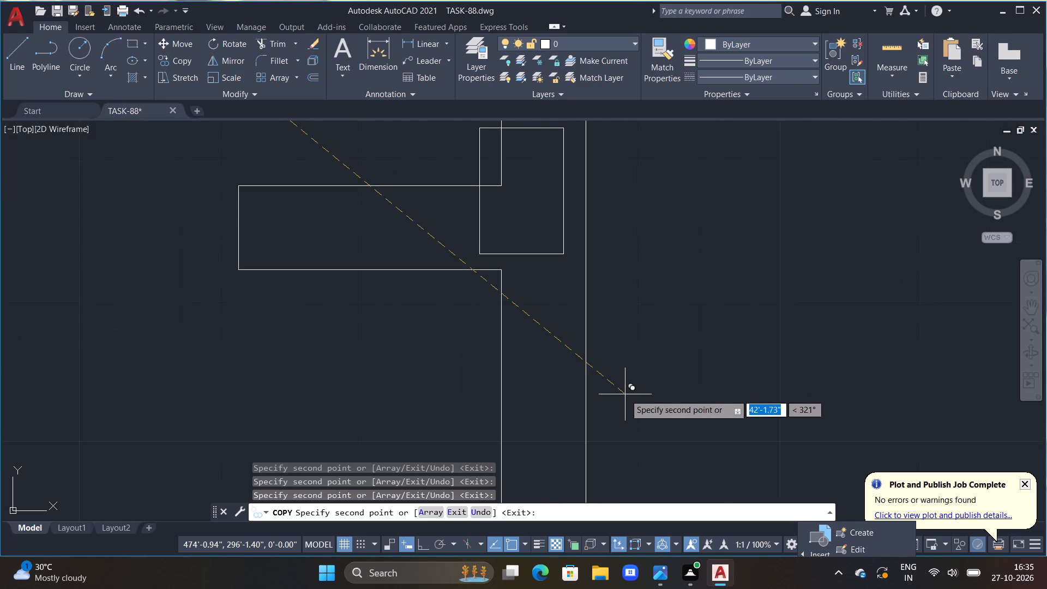
pyautogui.moveTo(639, 422); pyautogui.dragTo(650, 441, button='middle')
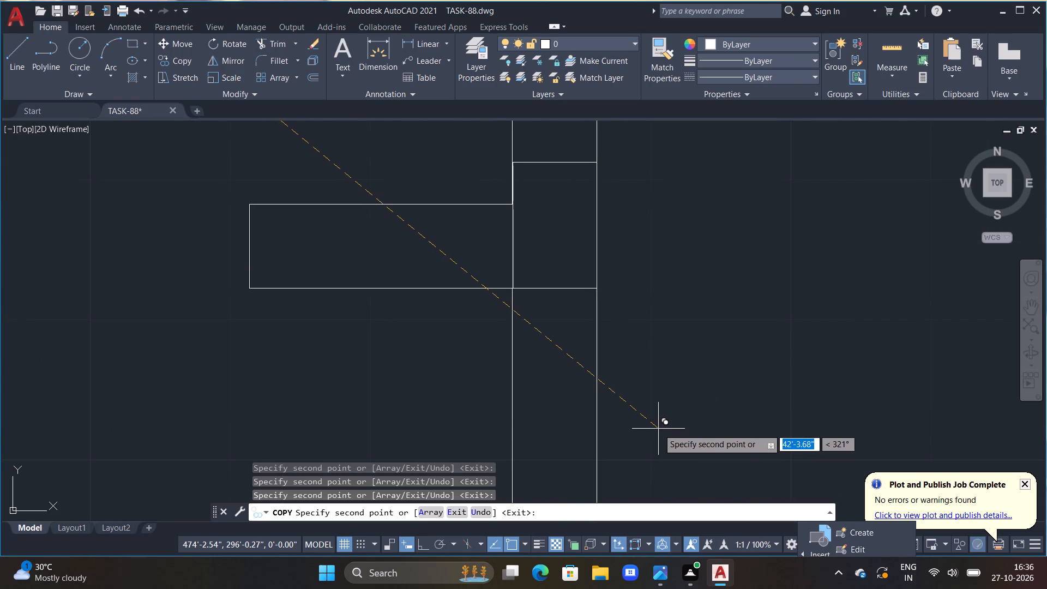
pyautogui.click(658, 429)
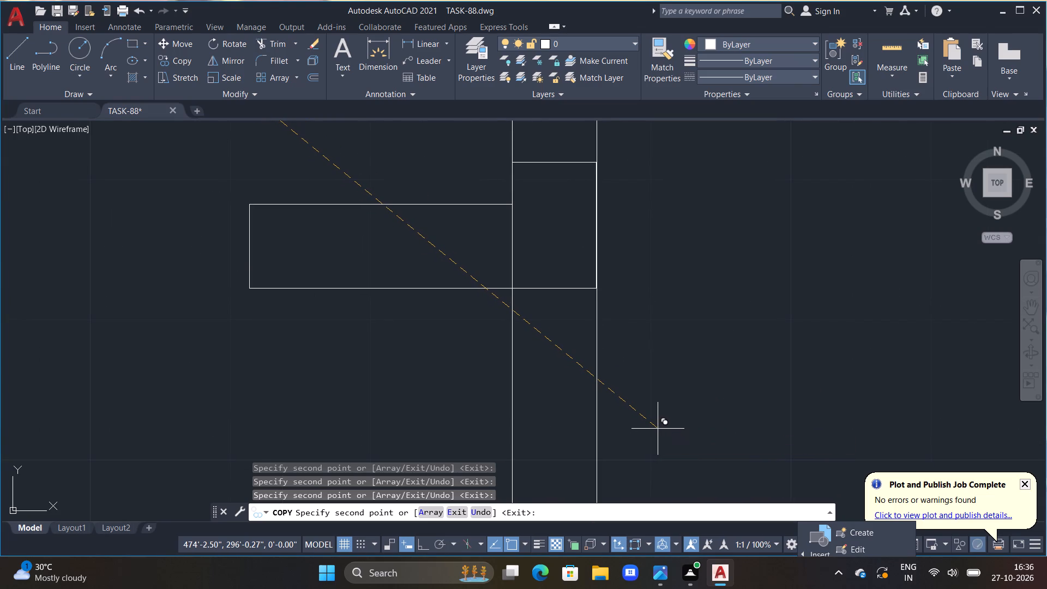
# Place a rectangle copy at the top end of the lower-central vertical partition, flush with its end line.
pyautogui.scroll(-5, 654, 426)
pyautogui.moveTo(452, 435); pyautogui.dragTo(606, 335, button='middle')
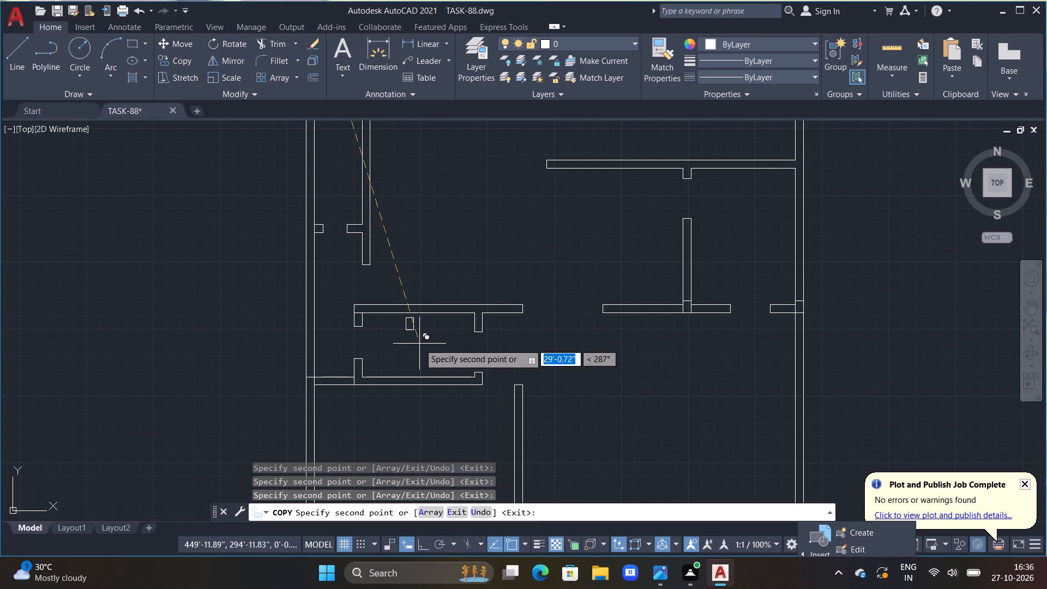
pyautogui.scroll(-1, 409, 351)
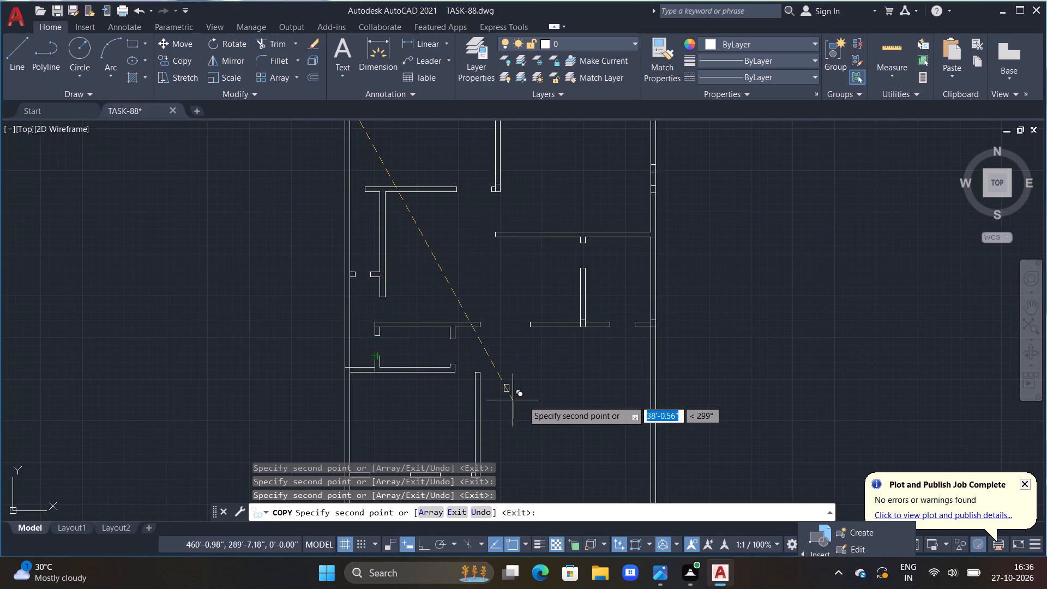
pyautogui.moveTo(551, 400); pyautogui.dragTo(531, 328, button='middle')
pyautogui.scroll(1, 482, 341)
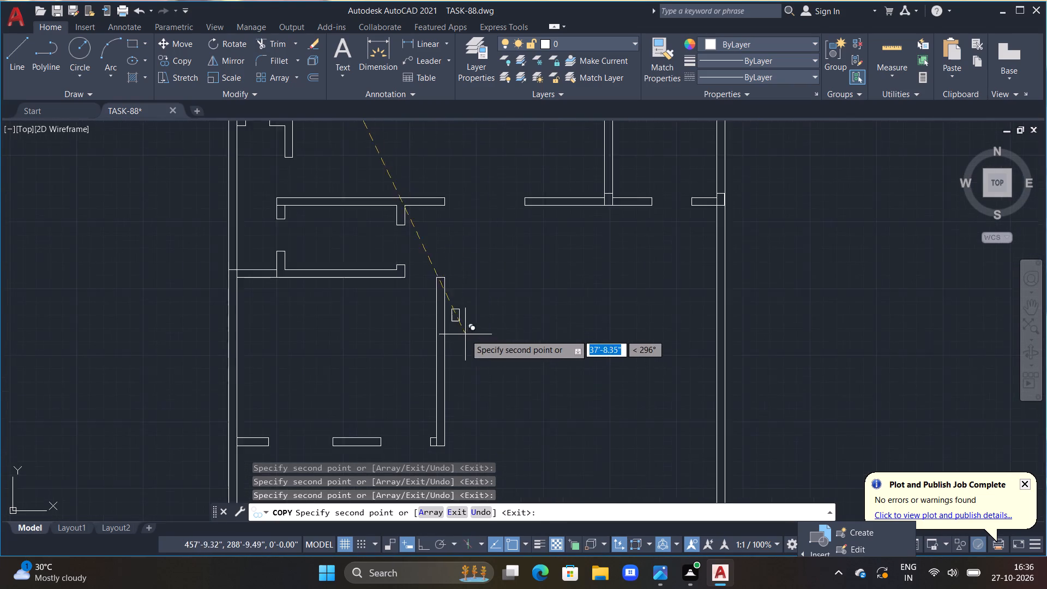
pyautogui.scroll(2, 465, 334)
pyautogui.scroll(1, 438, 280)
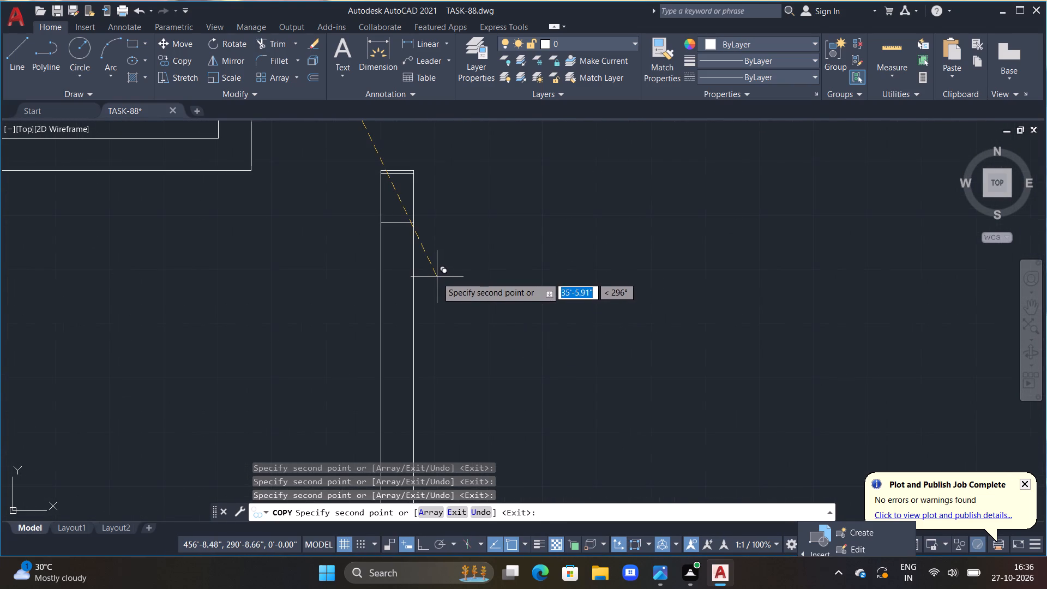
pyautogui.moveTo(437, 277); pyautogui.dragTo(476, 390, button='middle')
pyautogui.scroll(1, 476, 390)
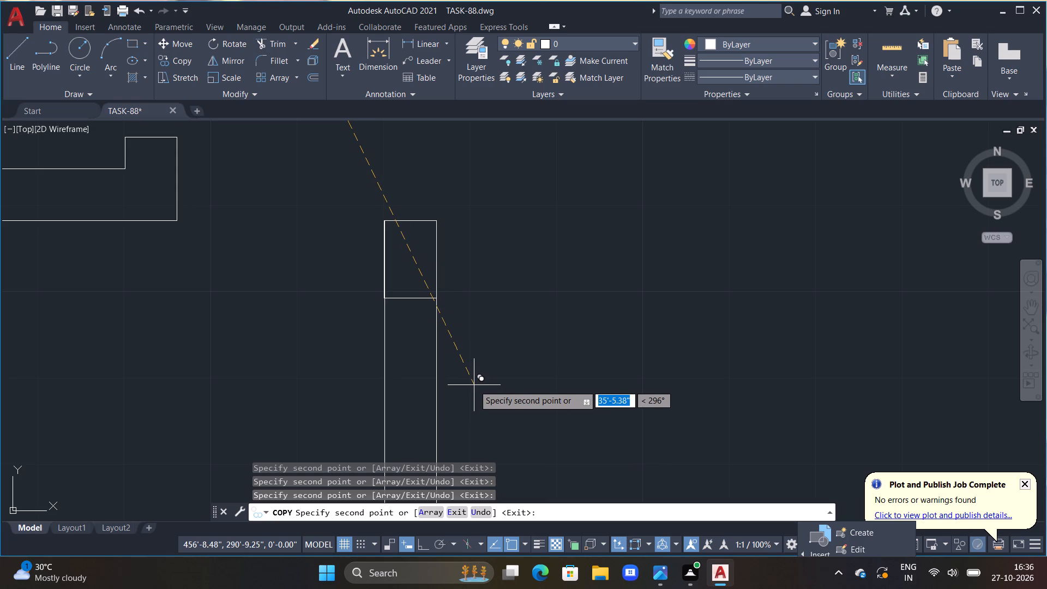
pyautogui.click(474, 385)
# Place a rectangle copy at the bottom end of the lower-central vertical partition, beside its short door stub.
pyautogui.scroll(-4, 474, 385)
pyautogui.moveTo(471, 425); pyautogui.dragTo(477, 317, button='middle')
pyautogui.scroll(1, 477, 324)
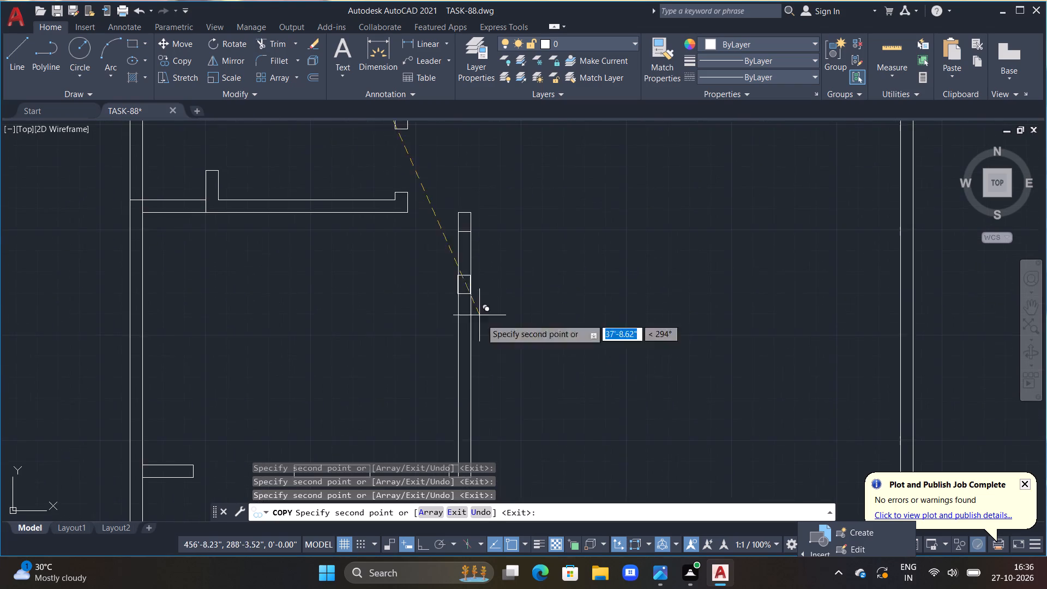
pyautogui.scroll(-1, 509, 392)
pyautogui.moveTo(493, 434); pyautogui.dragTo(504, 338, button='middle')
pyautogui.scroll(3, 502, 375)
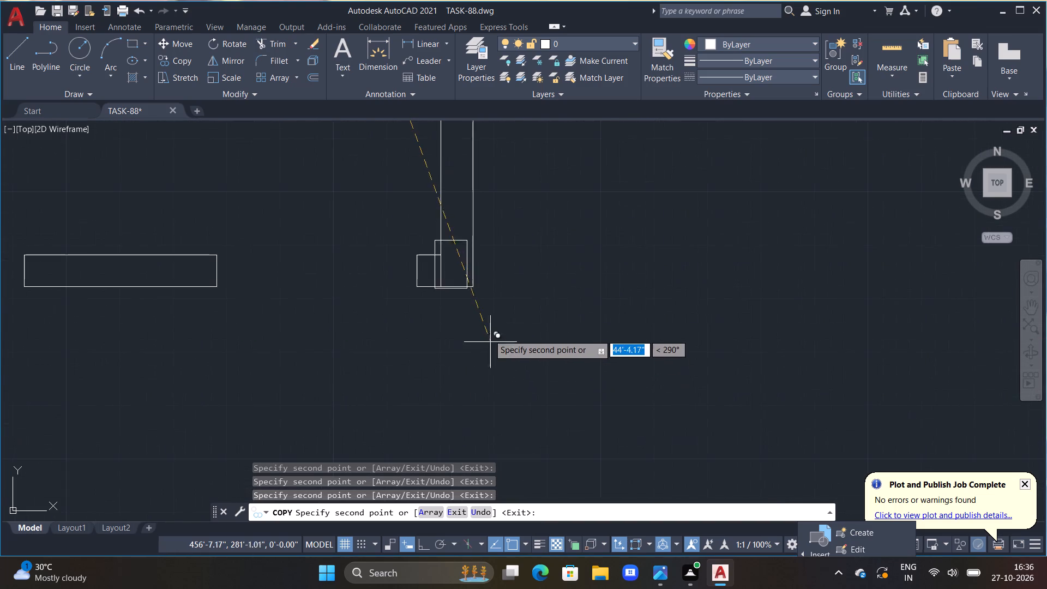
pyautogui.scroll(2, 492, 322)
pyautogui.moveTo(506, 363); pyautogui.dragTo(548, 440, button='middle')
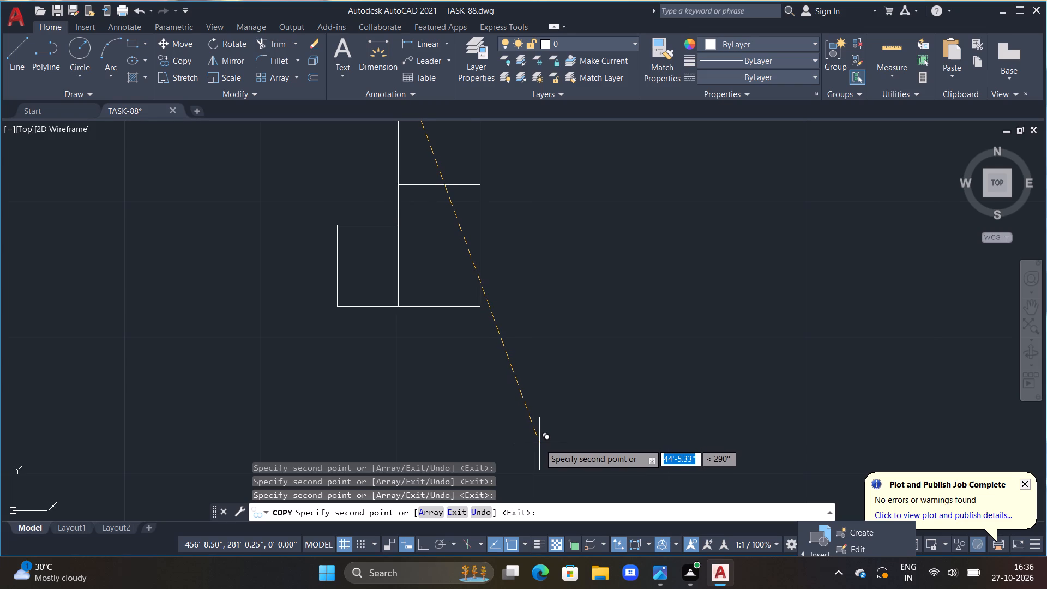
pyautogui.click(539, 443)
# Place a rectangle copy in the right outer wall, level with the rectangle at the lower-central vertical partition's bottom end.
pyautogui.scroll(-2, 540, 425)
pyautogui.scroll(-3, 601, 418)
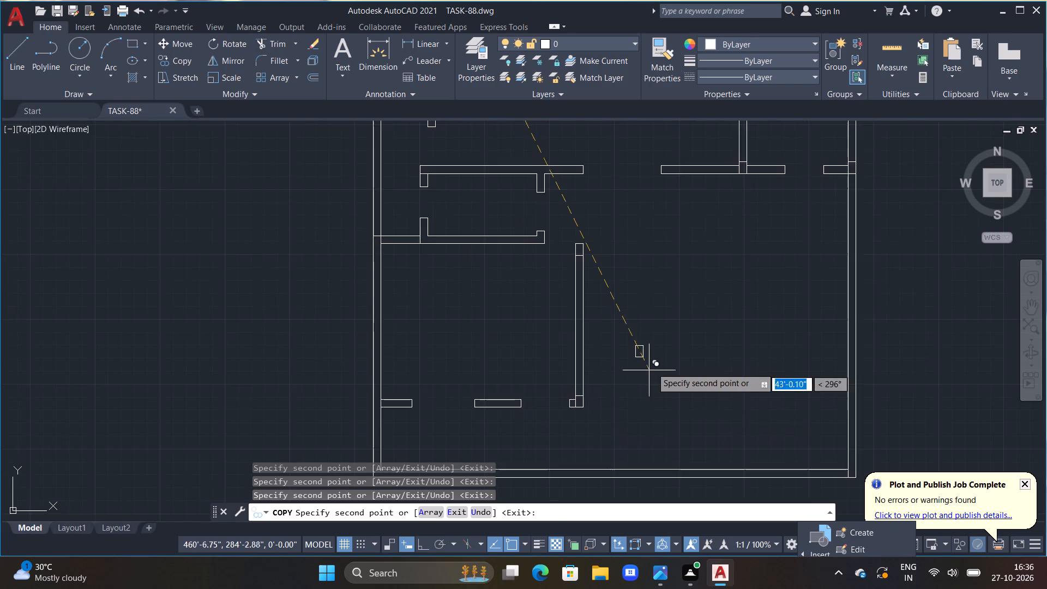
pyautogui.scroll(-1, 655, 364)
pyautogui.moveTo(657, 372); pyautogui.dragTo(500, 317, button='middle')
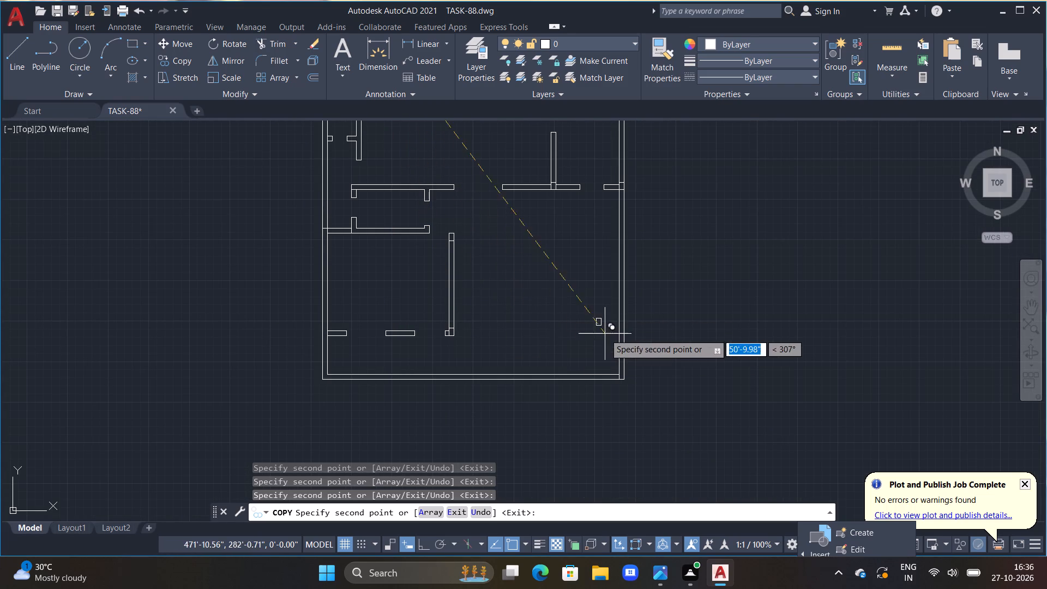
pyautogui.scroll(2, 632, 344)
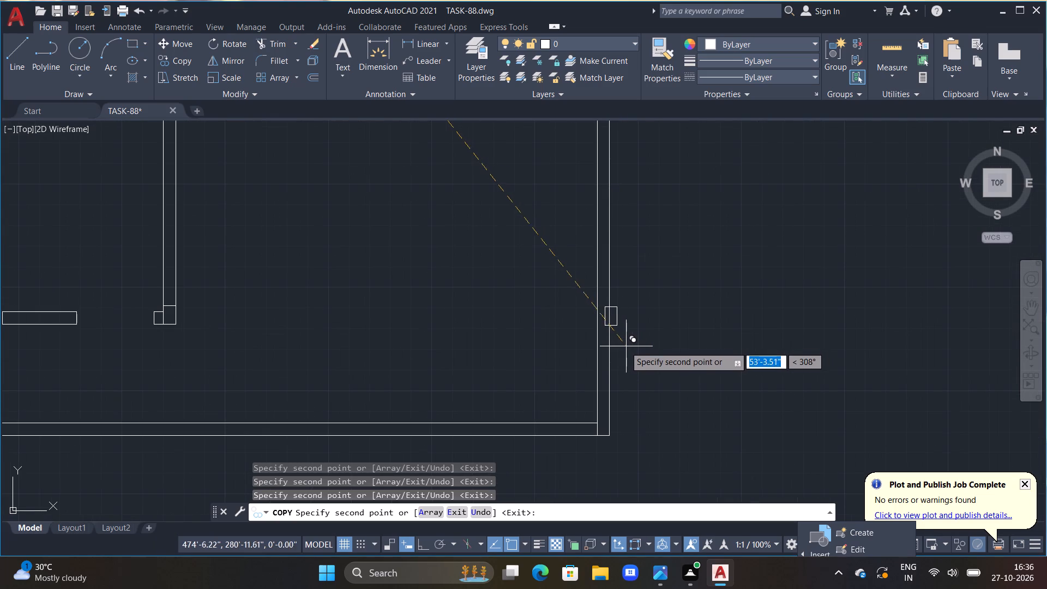
pyautogui.click(618, 345)
# Place a rectangle copy in the right outer wall, level with the rectangle at the lower-central vertical partition's top end.
pyautogui.scroll(-2, 633, 253)
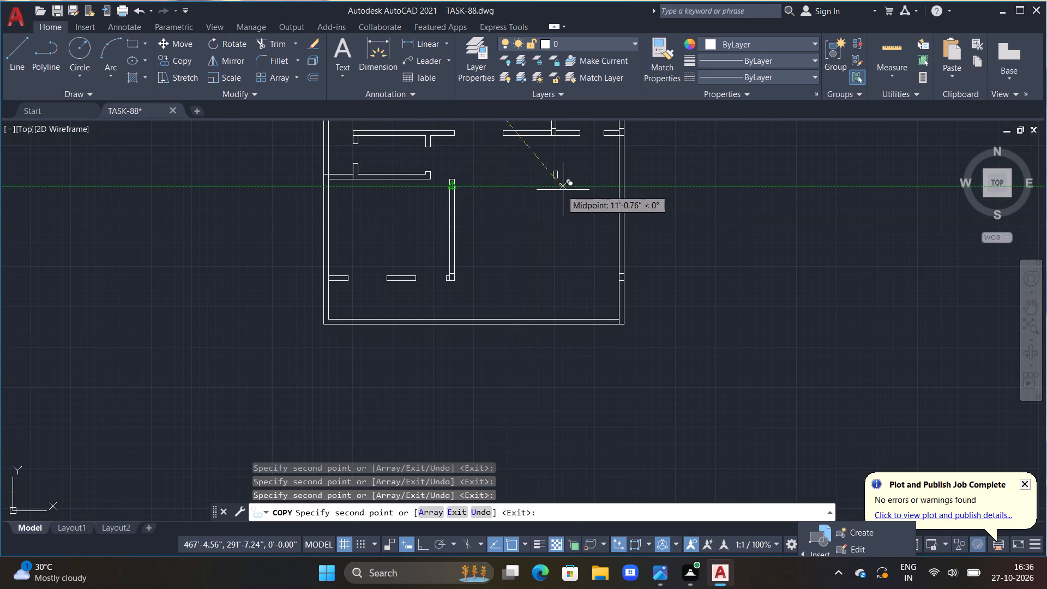
pyautogui.scroll(1, 633, 203)
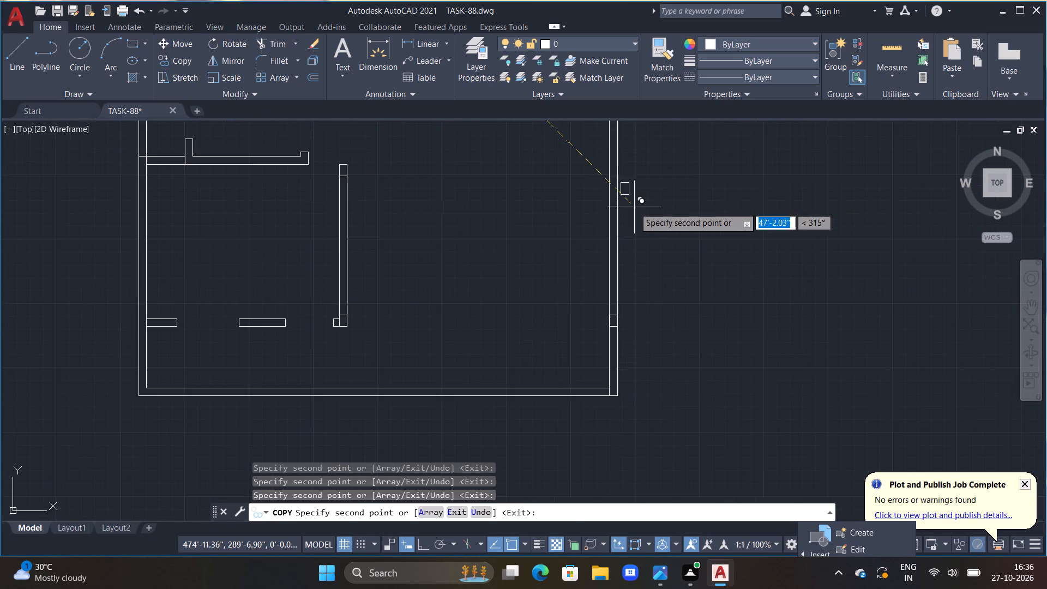
pyautogui.scroll(2, 634, 207)
pyautogui.scroll(-2, 634, 207)
pyautogui.moveTo(636, 211); pyautogui.dragTo(693, 289, button='middle')
pyautogui.scroll(1, 694, 289)
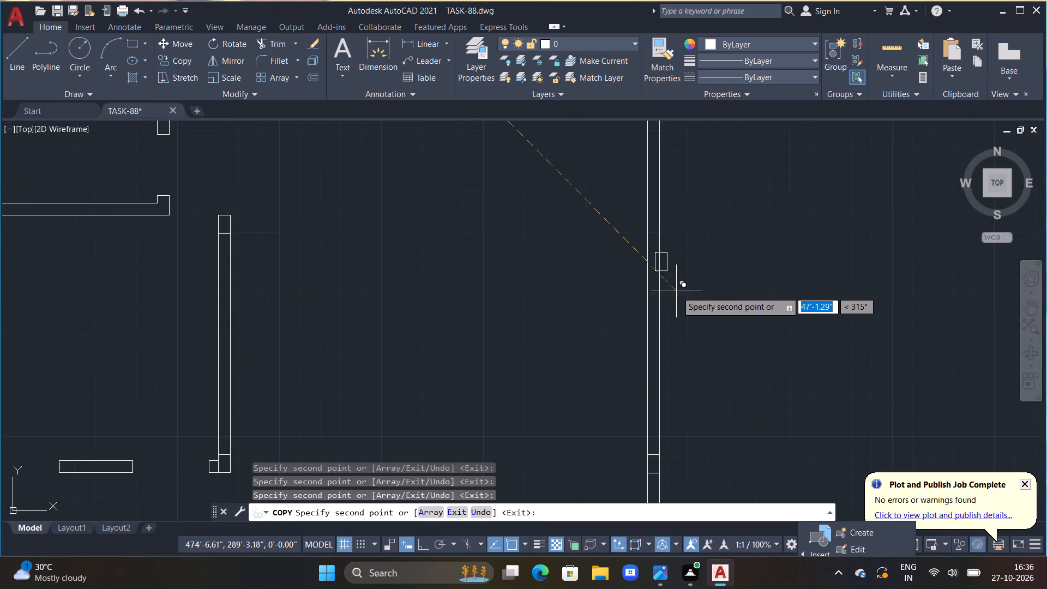
pyautogui.scroll(-1, 677, 291)
pyautogui.moveTo(678, 291); pyautogui.dragTo(797, 315, button='middle')
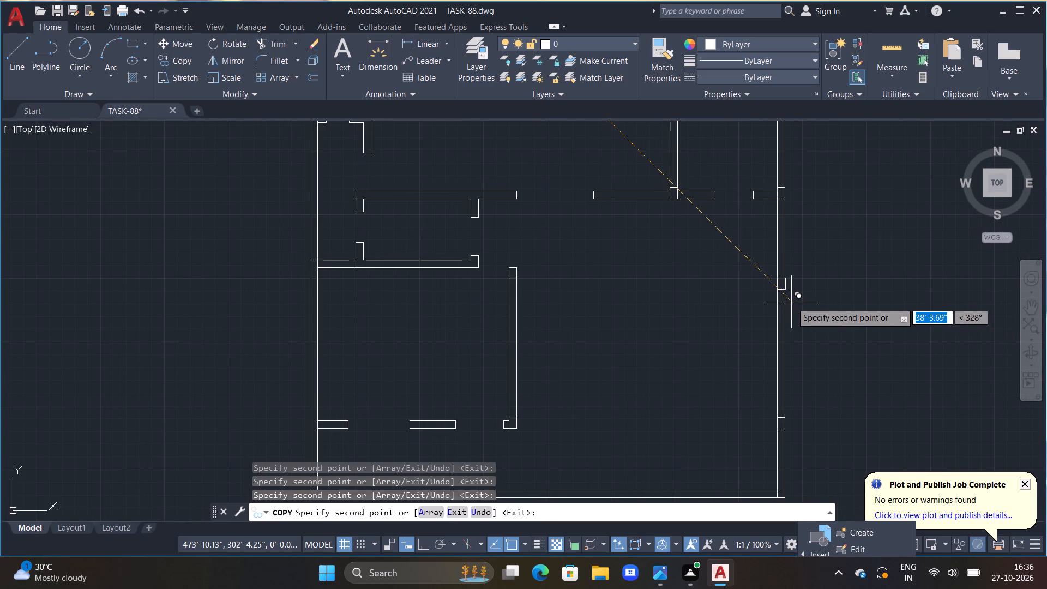
pyautogui.scroll(1, 791, 293)
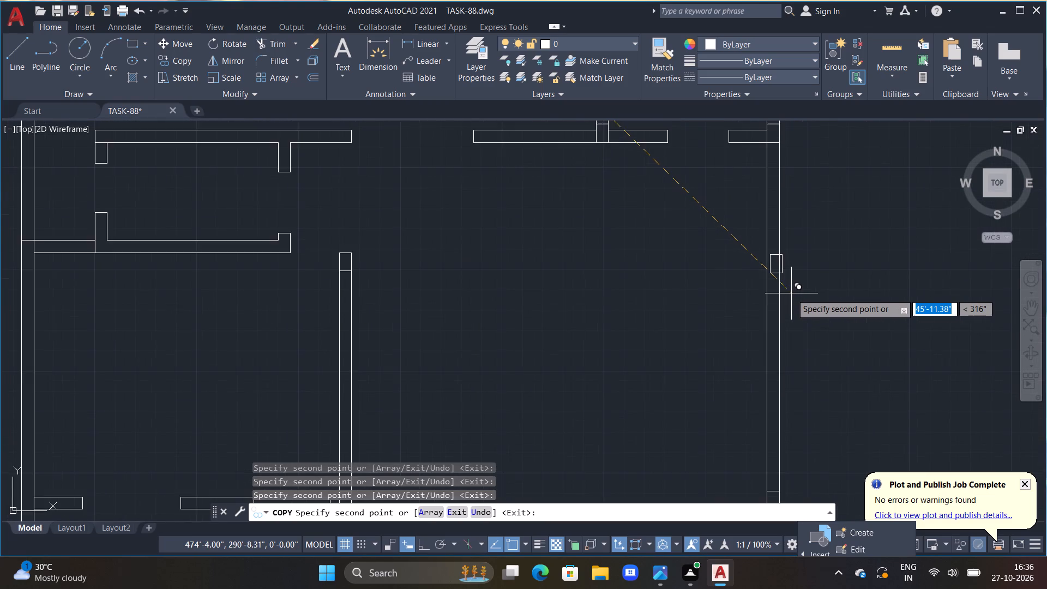
pyautogui.scroll(2, 791, 293)
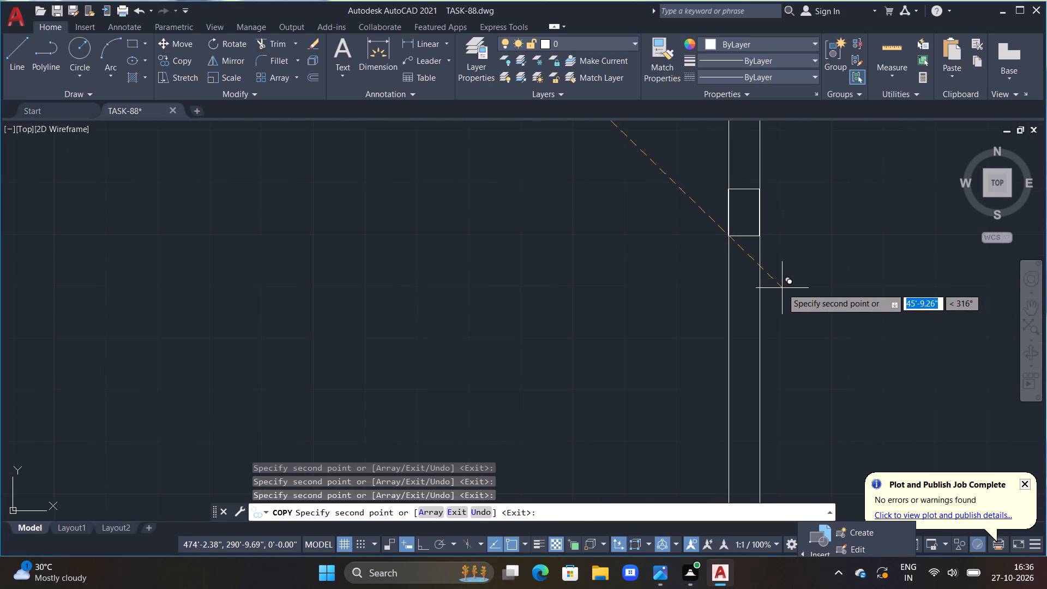
pyautogui.scroll(1, 780, 287)
pyautogui.moveTo(780, 287); pyautogui.dragTo(781, 390, button='middle')
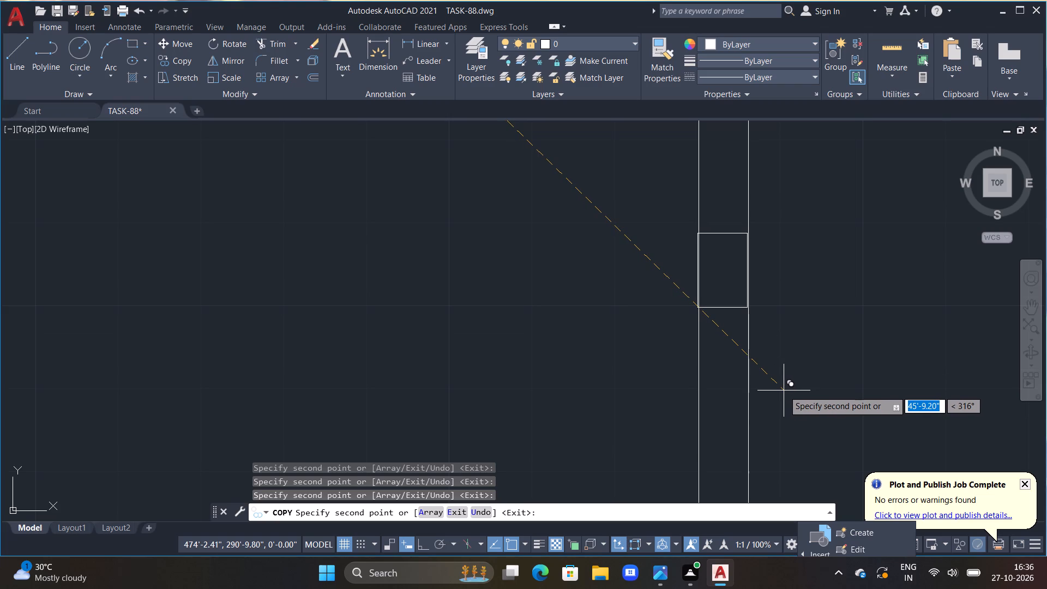
pyautogui.click(784, 390)
# Place a rectangle copy in the left outer wall at the lowest horizontal partition stub, flush with the stub's bottom line.
pyautogui.scroll(-3, 784, 390)
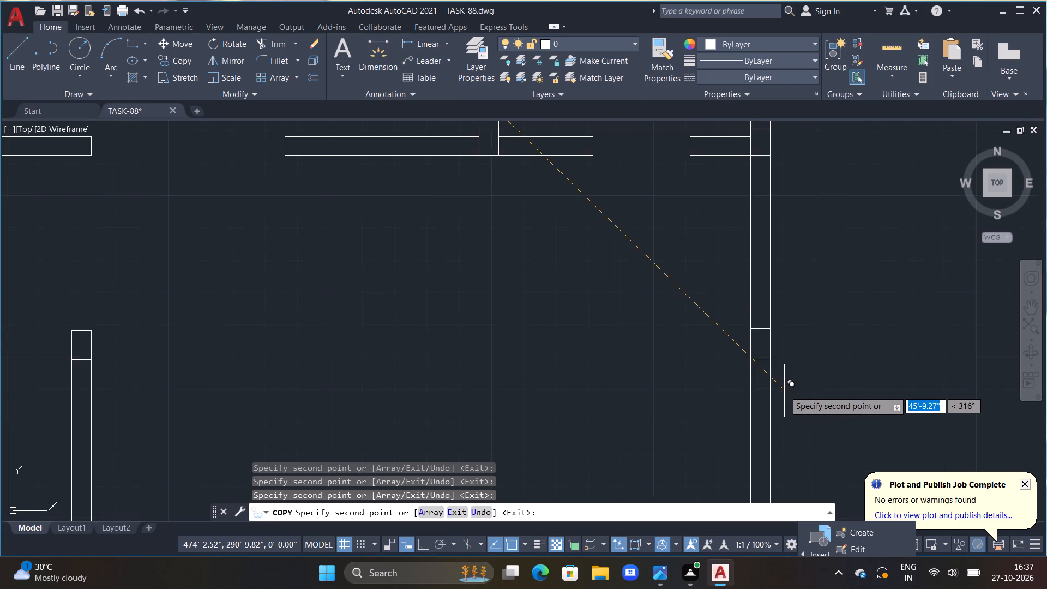
pyautogui.scroll(-2, 784, 390)
pyautogui.scroll(-1, 681, 403)
pyautogui.moveTo(682, 386); pyautogui.dragTo(704, 308, button='middle')
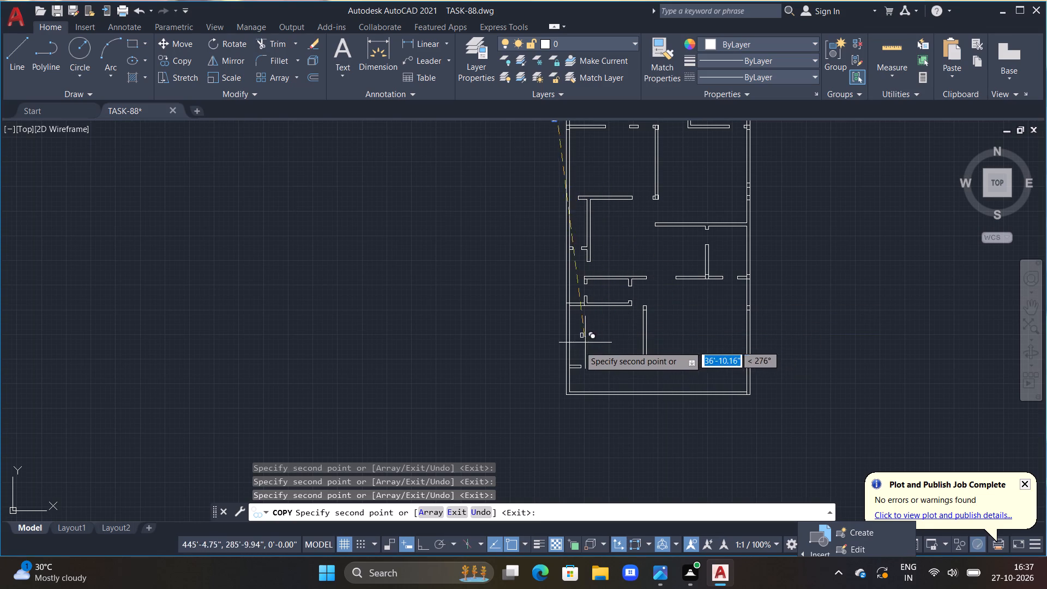
pyautogui.scroll(5, 564, 370)
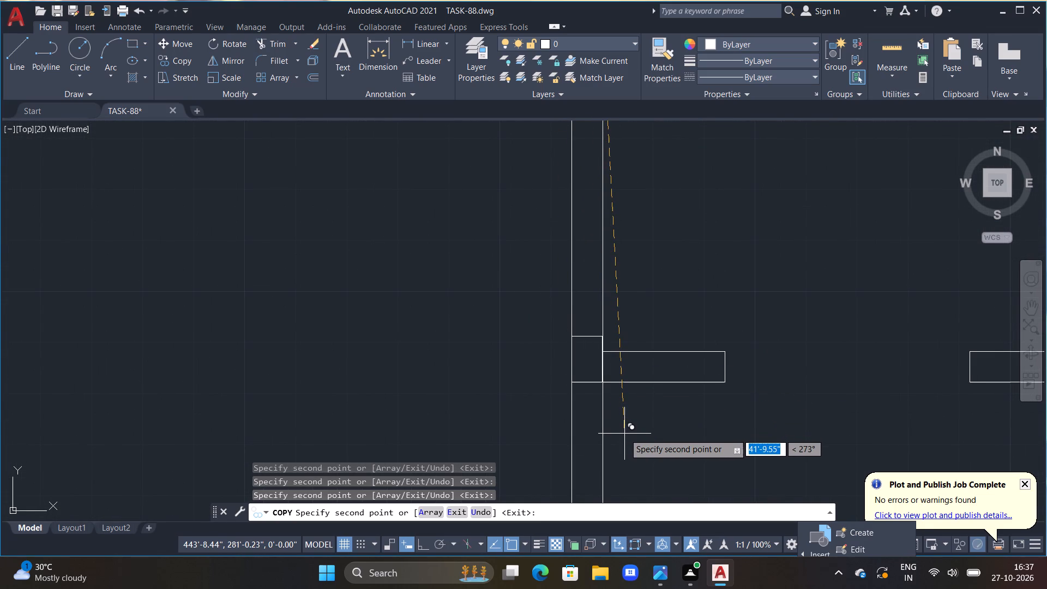
pyautogui.scroll(3, 625, 435)
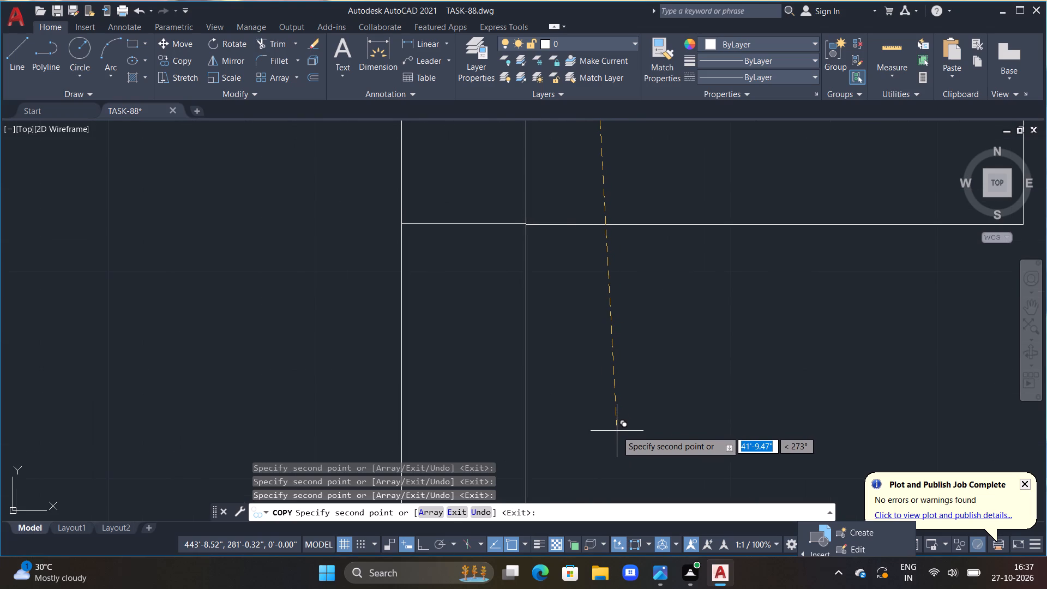
pyautogui.doubleClick(617, 431)
# Place a rectangle copy in the left outer wall at the lower-left room's top partition, flush with that partition's upper line, and finish copying.
pyautogui.scroll(-3, 624, 410)
pyautogui.moveTo(623, 261); pyautogui.dragTo(654, 447, button='middle')
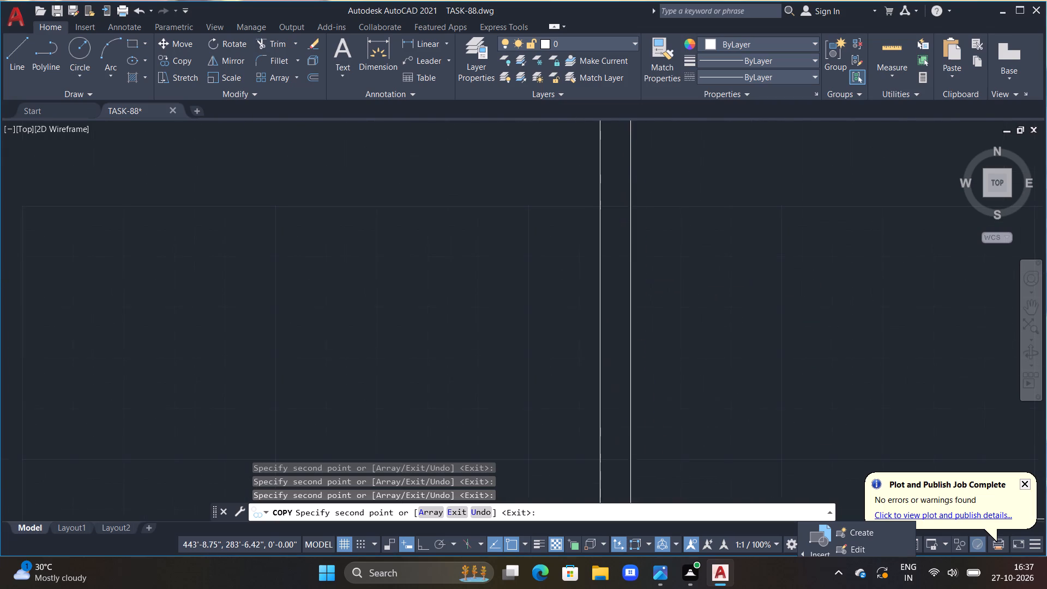
pyautogui.scroll(-3, 650, 387)
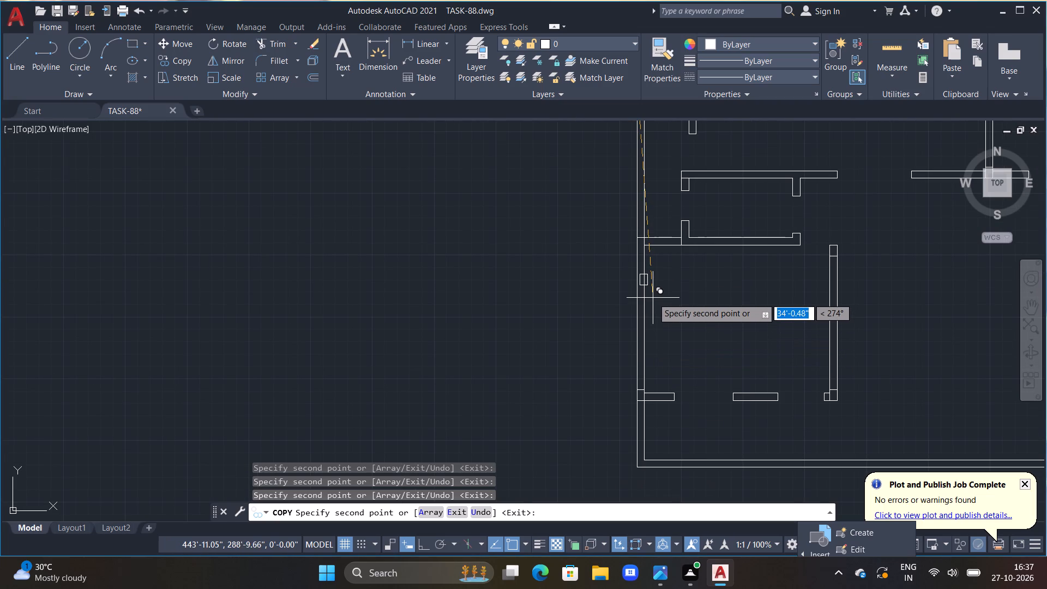
pyautogui.scroll(3, 651, 263)
pyautogui.moveTo(649, 262); pyautogui.dragTo(641, 360, button='middle')
pyautogui.scroll(1, 641, 360)
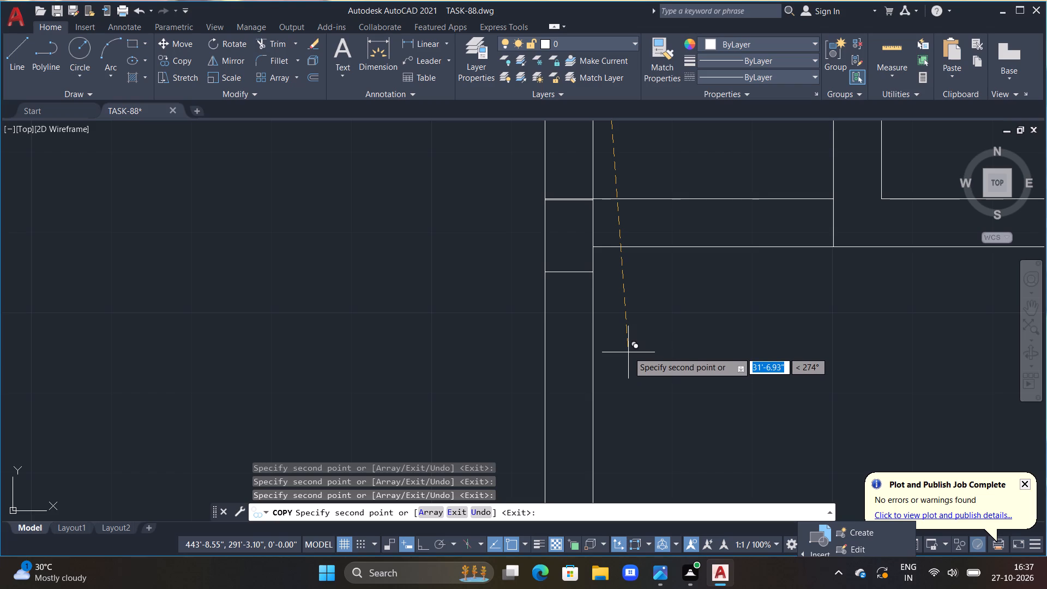
pyautogui.click(628, 352)
pyautogui.press('Escape')
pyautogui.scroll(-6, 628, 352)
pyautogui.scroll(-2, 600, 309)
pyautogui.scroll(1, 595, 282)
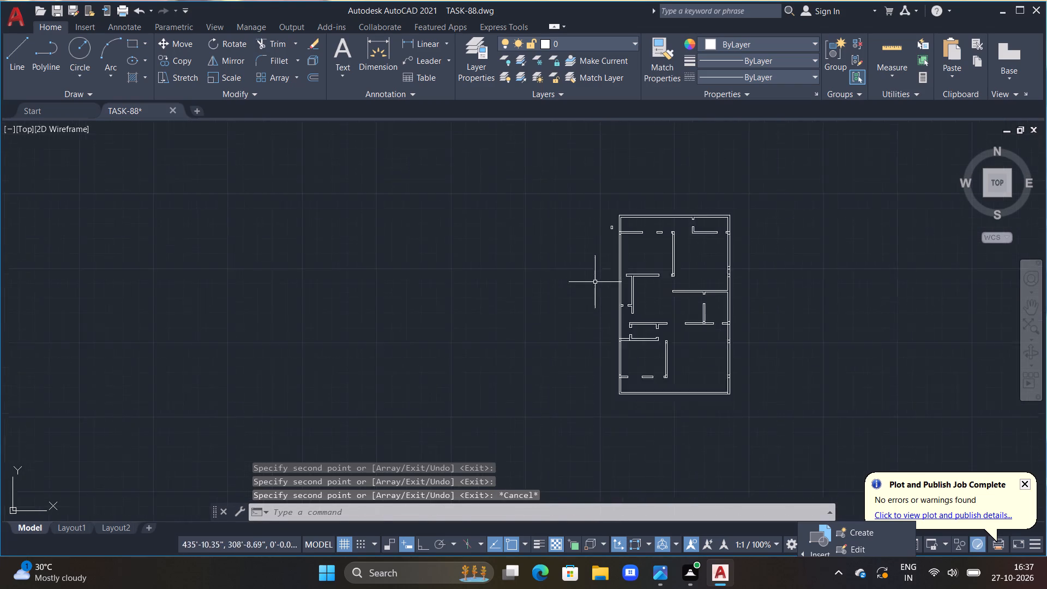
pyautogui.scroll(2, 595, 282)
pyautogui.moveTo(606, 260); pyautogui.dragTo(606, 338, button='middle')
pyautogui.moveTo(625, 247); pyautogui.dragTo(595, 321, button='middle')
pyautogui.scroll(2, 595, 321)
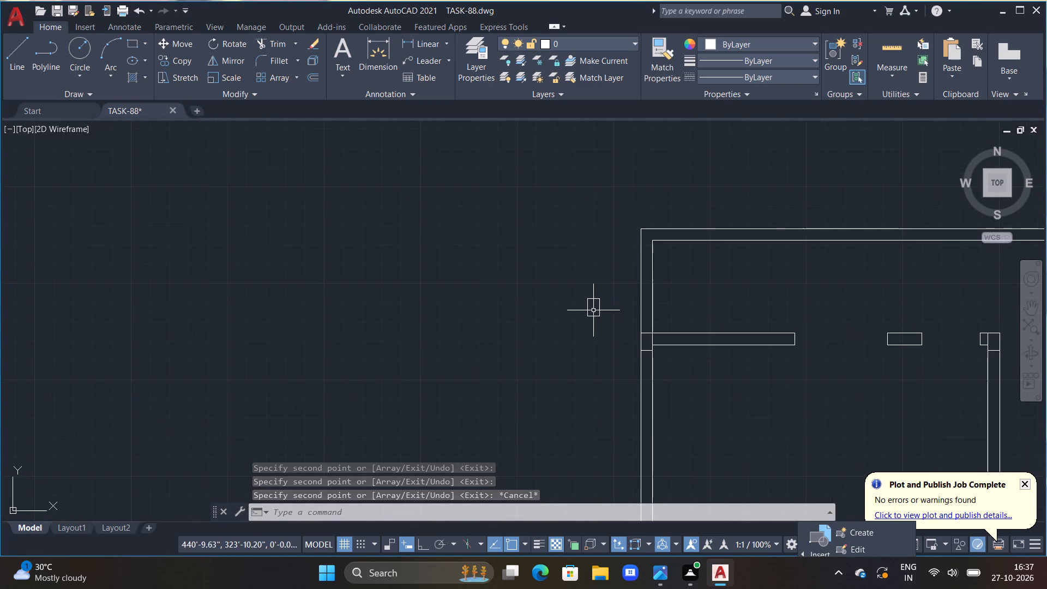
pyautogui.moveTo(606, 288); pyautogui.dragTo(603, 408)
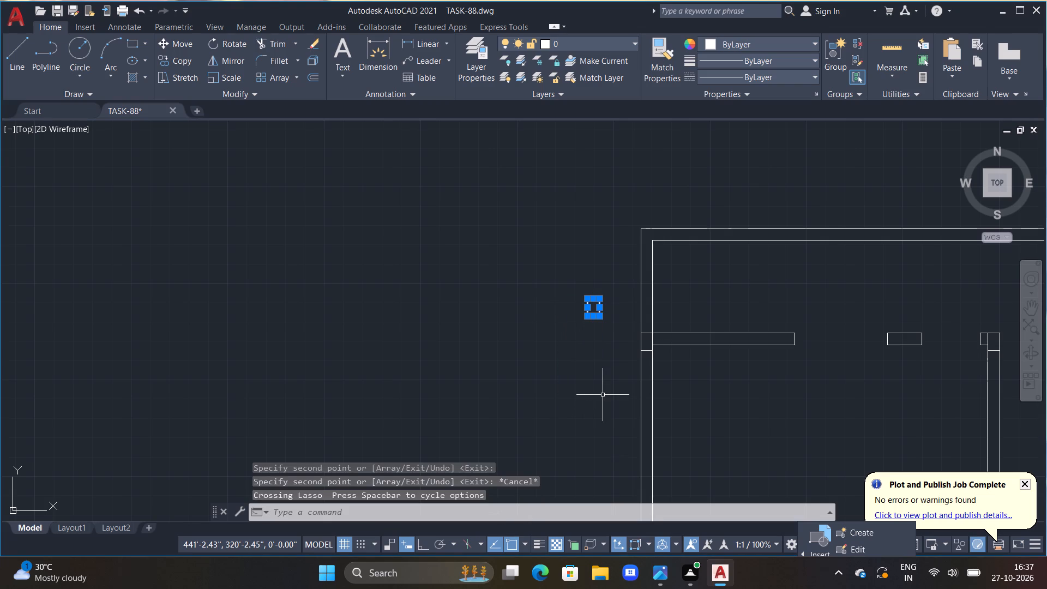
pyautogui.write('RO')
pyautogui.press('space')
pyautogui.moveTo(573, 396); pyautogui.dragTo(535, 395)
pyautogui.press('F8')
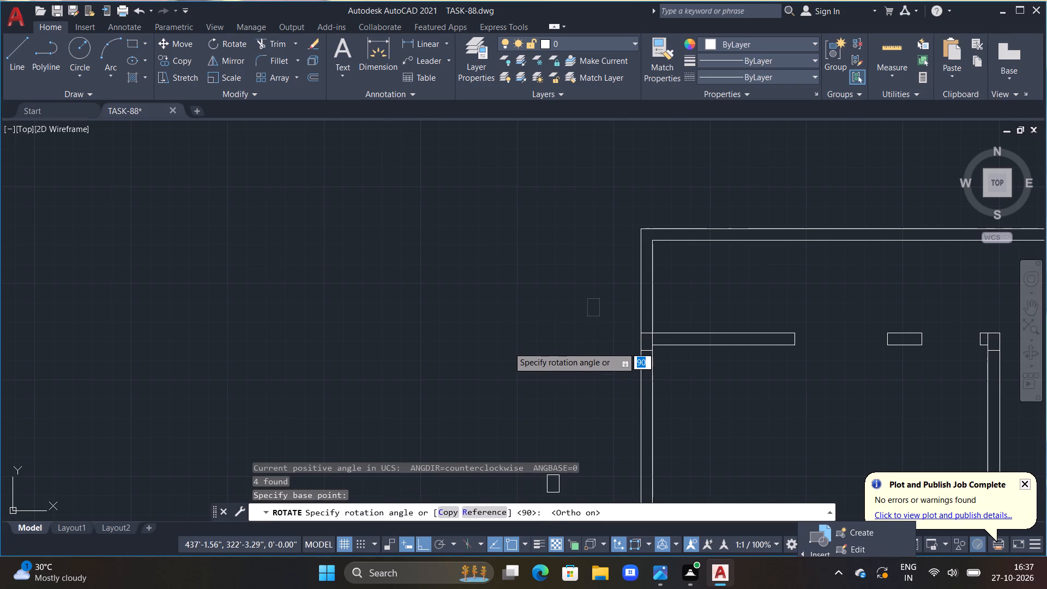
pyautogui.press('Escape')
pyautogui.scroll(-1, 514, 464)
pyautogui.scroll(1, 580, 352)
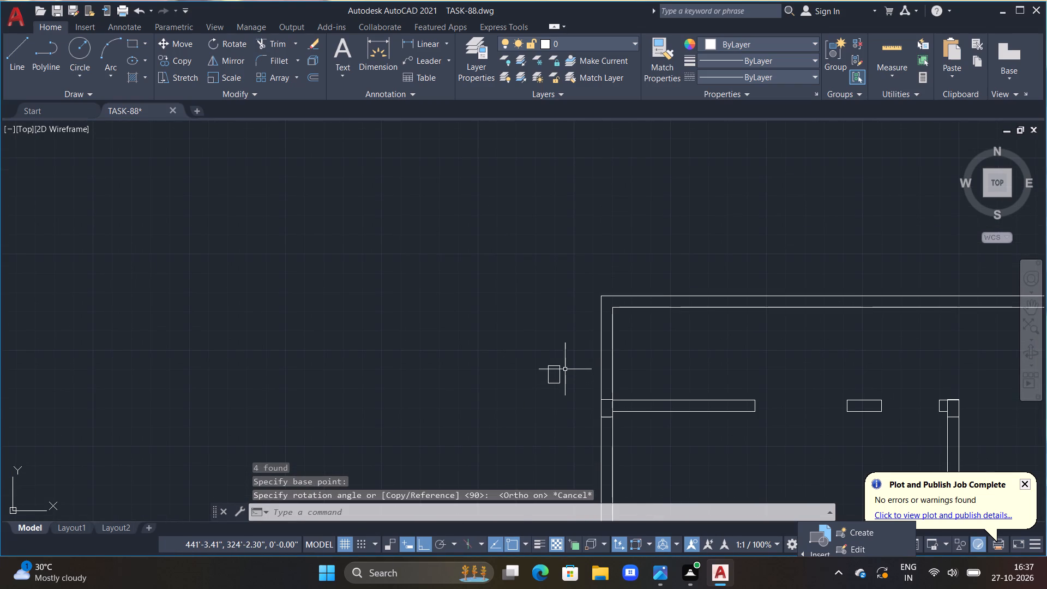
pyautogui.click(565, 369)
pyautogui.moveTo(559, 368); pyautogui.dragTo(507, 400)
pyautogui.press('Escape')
# Rotate the loose 6" by 9" rectangle beside the left outer wall until its long side is horizontal.
pyautogui.moveTo(569, 353); pyautogui.dragTo(575, 424)
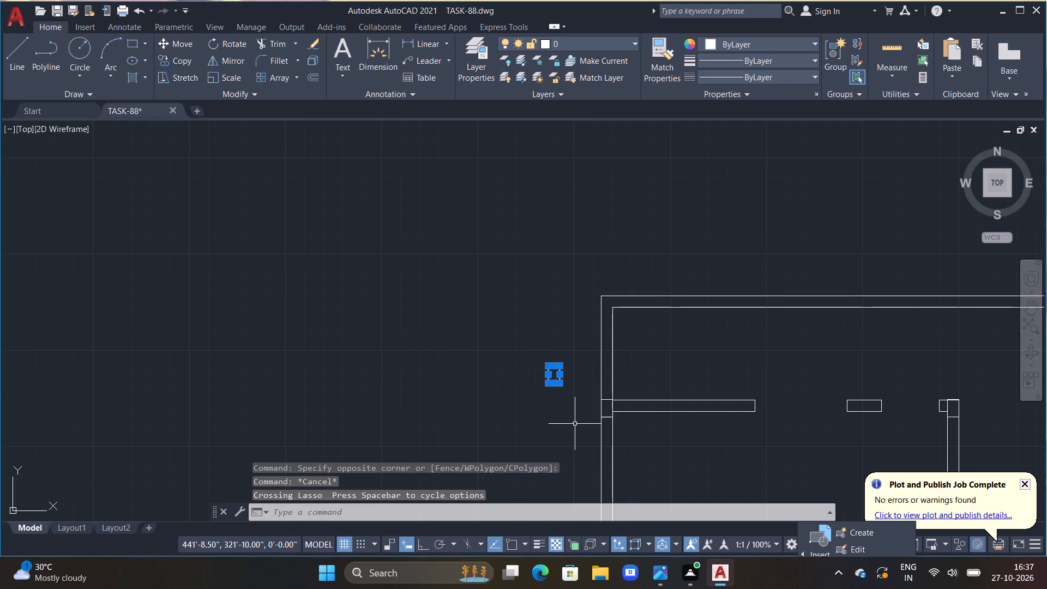
pyautogui.write('RO')
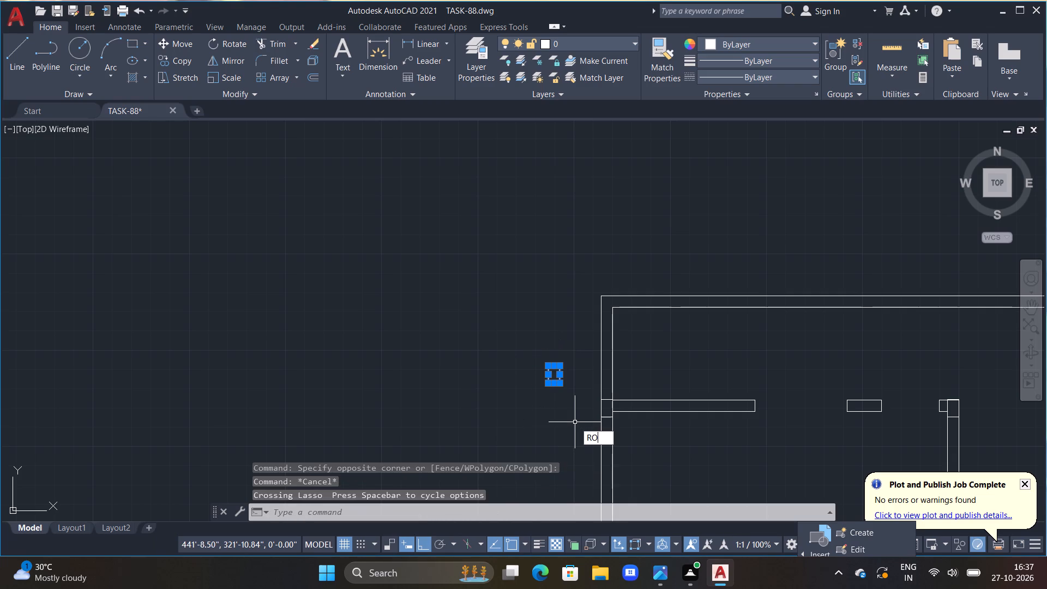
pyautogui.press('space')
pyautogui.click(566, 406)
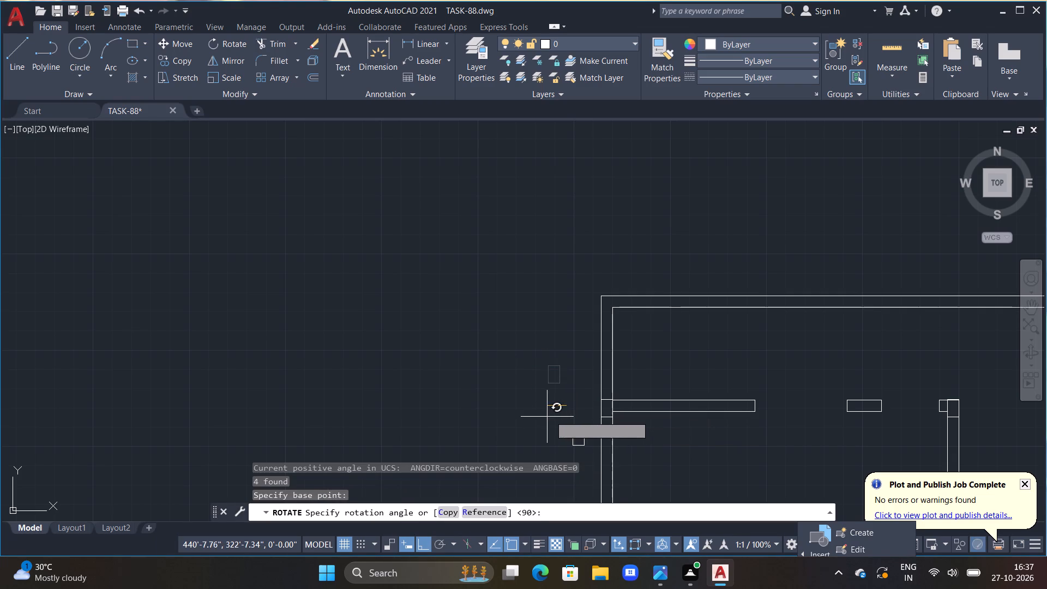
pyautogui.click(527, 416)
pyautogui.moveTo(588, 455); pyautogui.dragTo(619, 350, button='middle')
pyautogui.scroll(1, 619, 348)
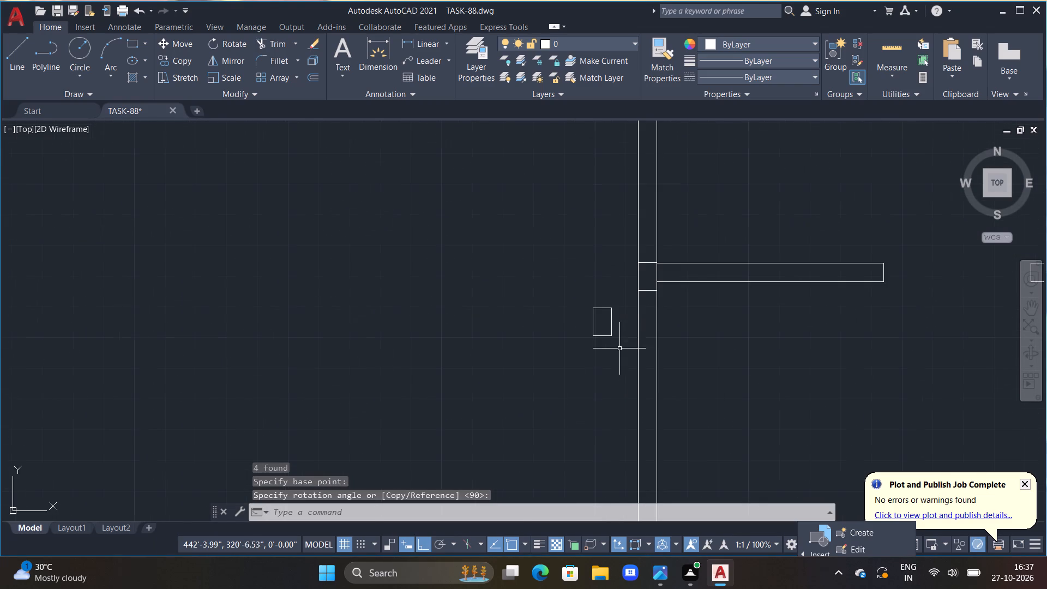
pyautogui.moveTo(617, 299); pyautogui.dragTo(581, 402)
pyautogui.write('RO')
pyautogui.press('space')
pyautogui.click(597, 399)
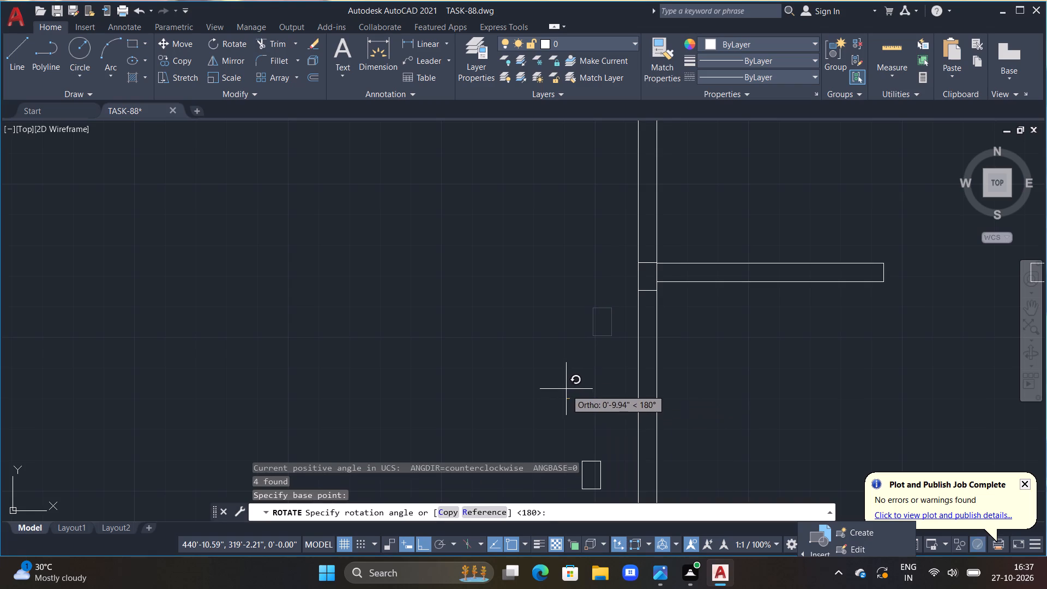
pyautogui.click(567, 480)
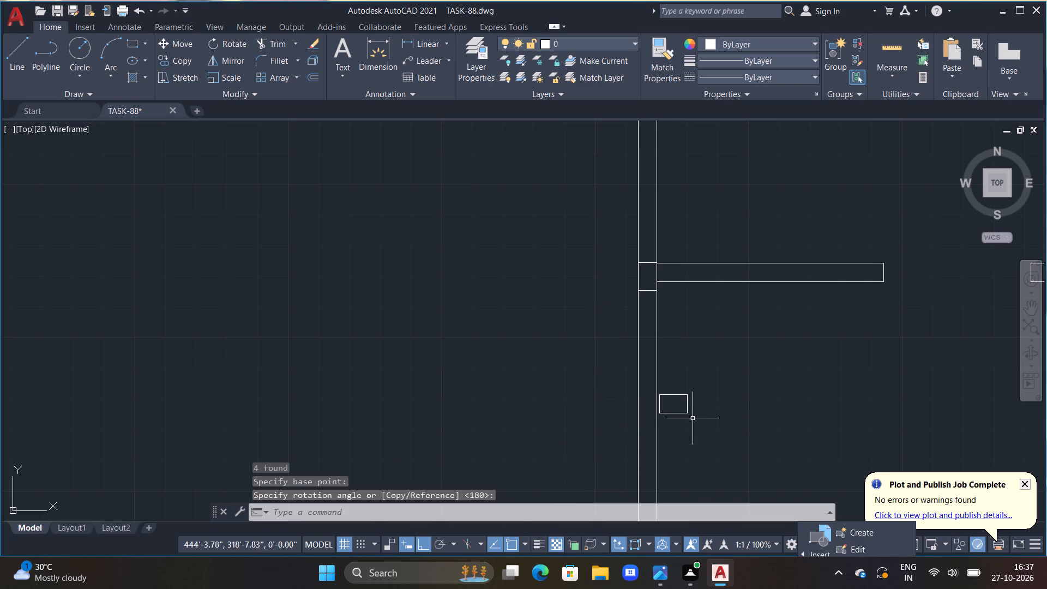
# Copy the horizontal rectangle into the top outer wall above the hanging partition stub, flush with the stub's left line.
pyautogui.moveTo(694, 382); pyautogui.dragTo(685, 446)
pyautogui.scroll(1, 702, 447)
pyautogui.moveTo(708, 447); pyautogui.dragTo(724, 447, button='middle')
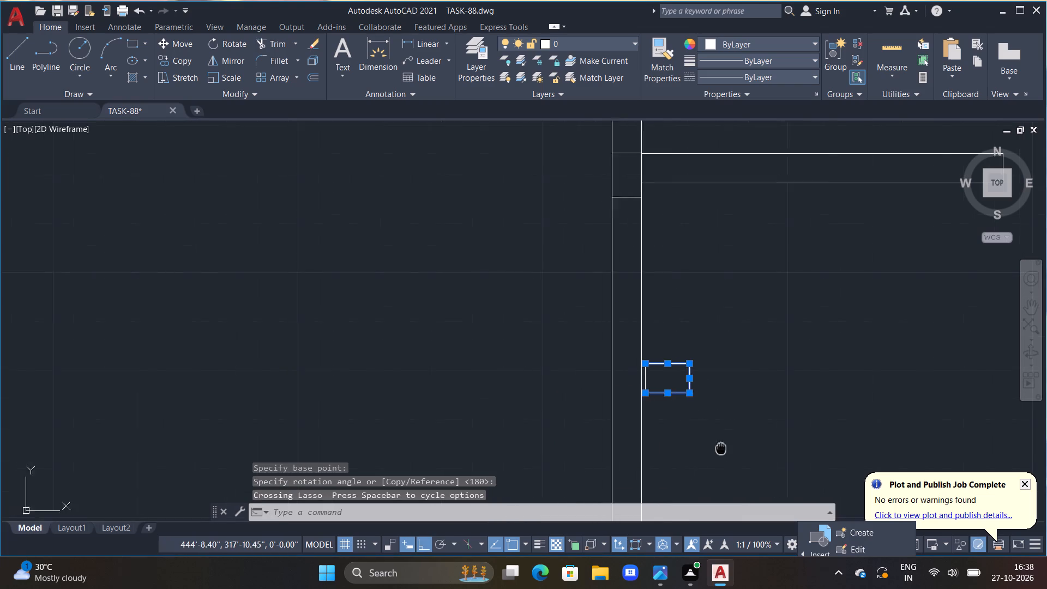
pyautogui.moveTo(724, 447); pyautogui.dragTo(762, 443, button='middle')
pyautogui.scroll(3, 709, 402)
pyautogui.click(612, 295)
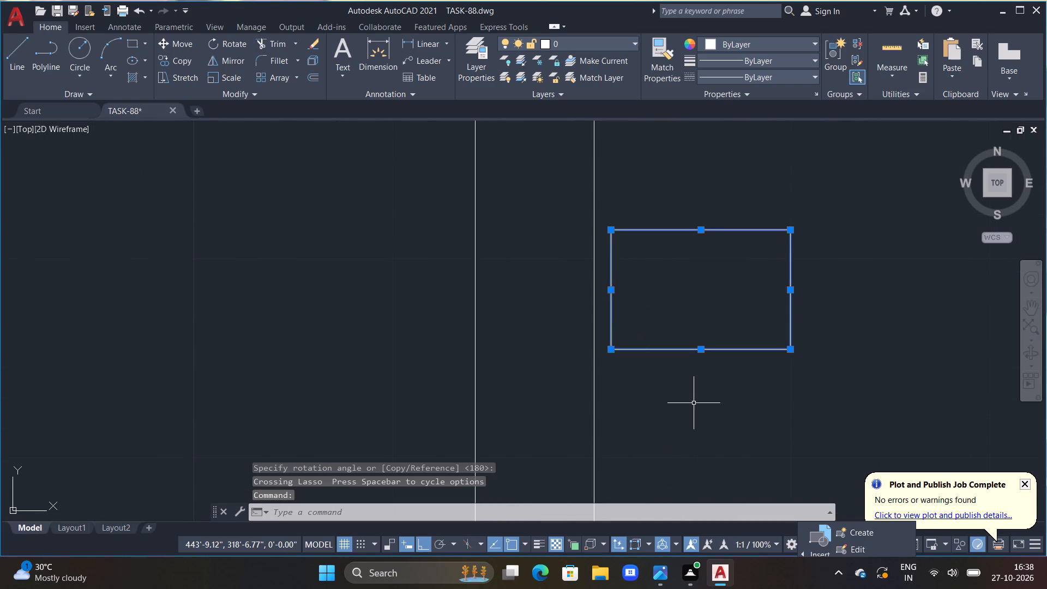
pyautogui.write('CO')
pyautogui.press('space')
pyautogui.moveTo(694, 403); pyautogui.dragTo(688, 390)
pyautogui.scroll(-4, 686, 276)
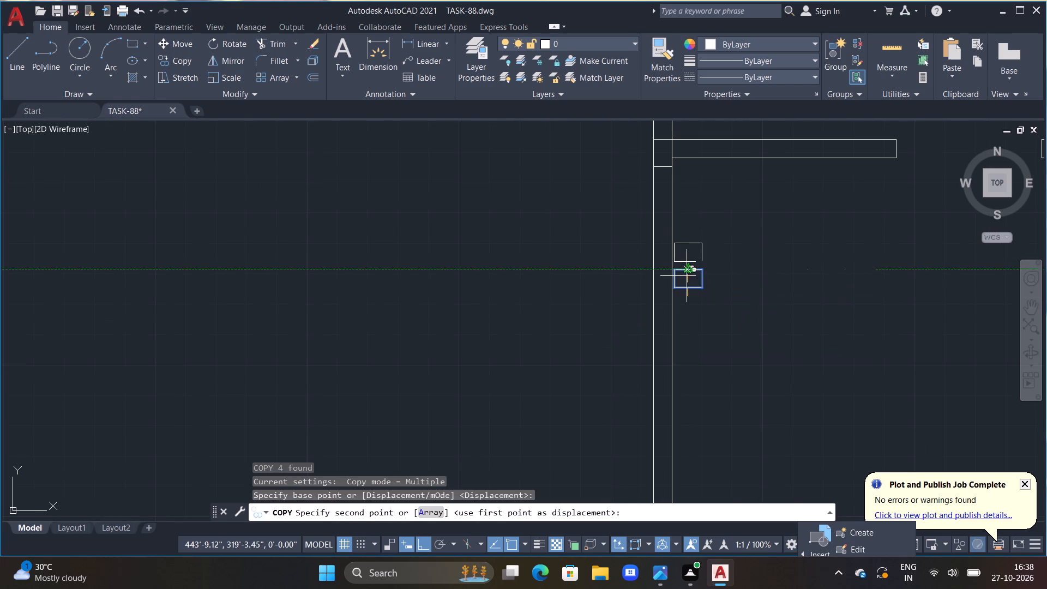
pyautogui.moveTo(762, 209); pyautogui.dragTo(529, 443, button='middle')
pyautogui.scroll(-1, 497, 472)
pyautogui.press('F8')
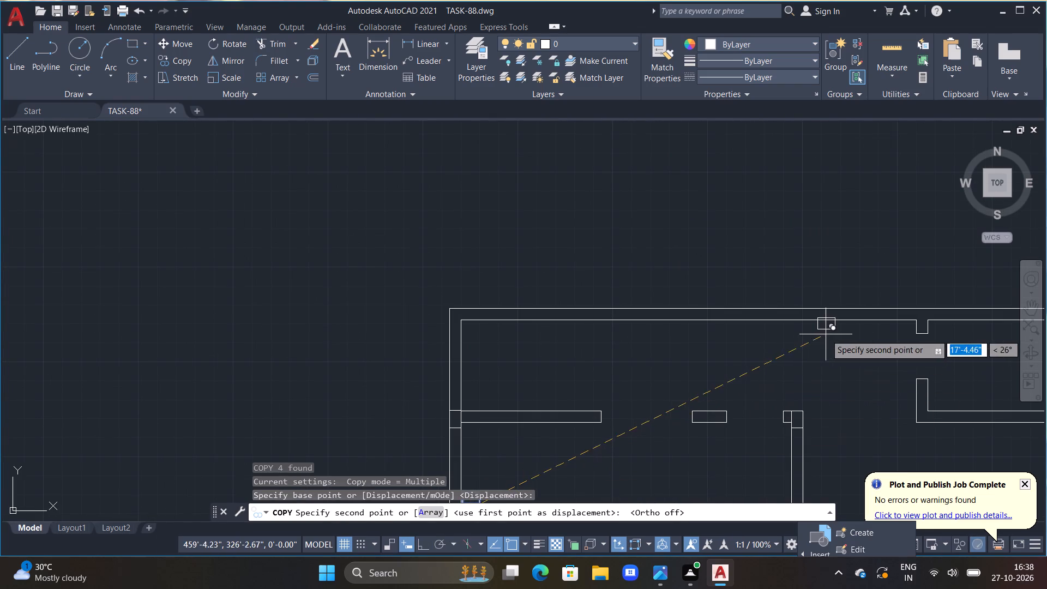
pyautogui.moveTo(822, 335); pyautogui.dragTo(237, 322, button='middle')
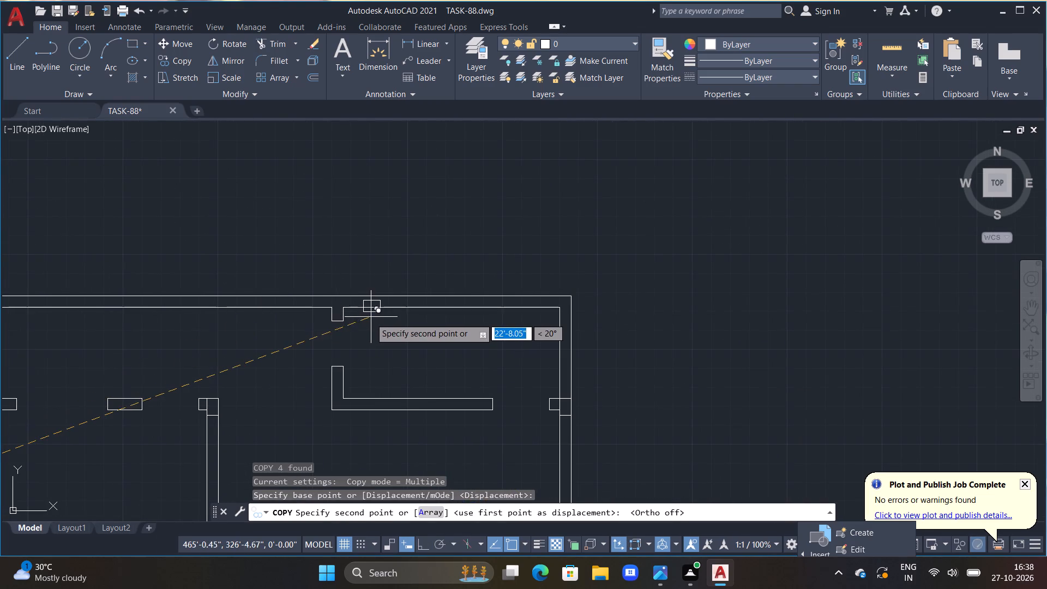
pyautogui.scroll(1, 370, 318)
pyautogui.moveTo(362, 322); pyautogui.dragTo(468, 364, button='middle')
pyautogui.scroll(2, 470, 363)
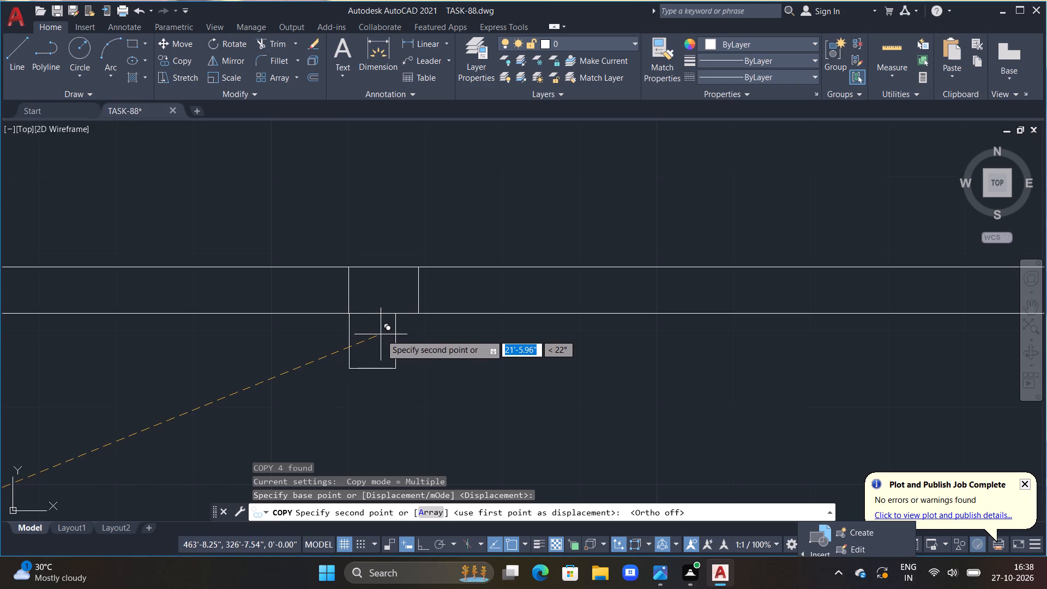
pyautogui.click(381, 334)
# Place a rectangle copy at the left end of the long horizontal partition that joins the right outer wall.
pyautogui.scroll(-2, 436, 358)
pyautogui.scroll(-2, 489, 370)
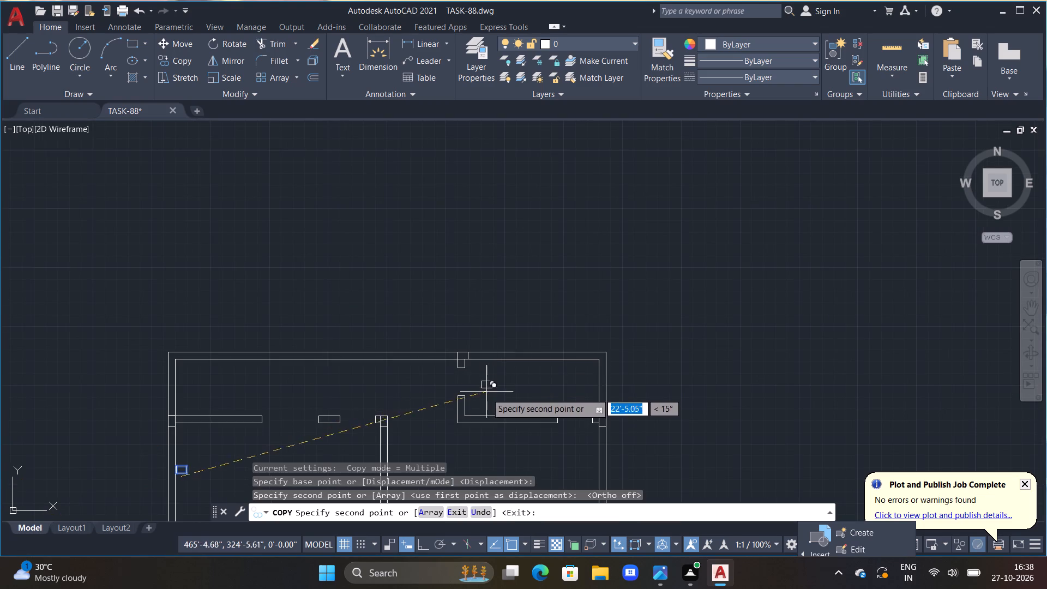
pyautogui.moveTo(486, 394); pyautogui.dragTo(466, 318, button='middle')
pyautogui.moveTo(425, 404); pyautogui.dragTo(449, 300, button='middle')
pyautogui.moveTo(436, 389); pyautogui.dragTo(440, 273, button='middle')
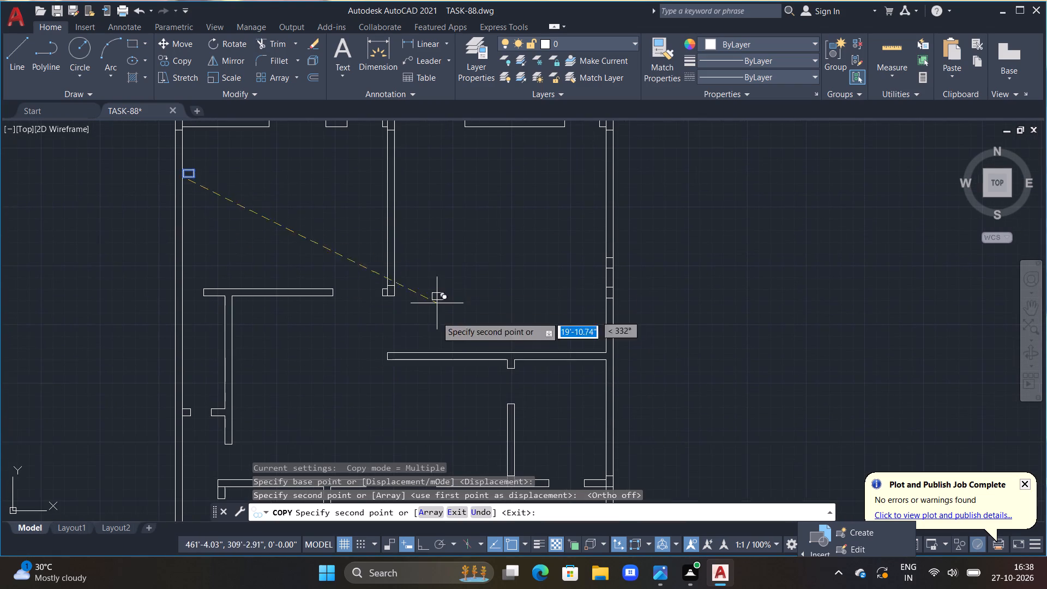
pyautogui.scroll(3, 390, 360)
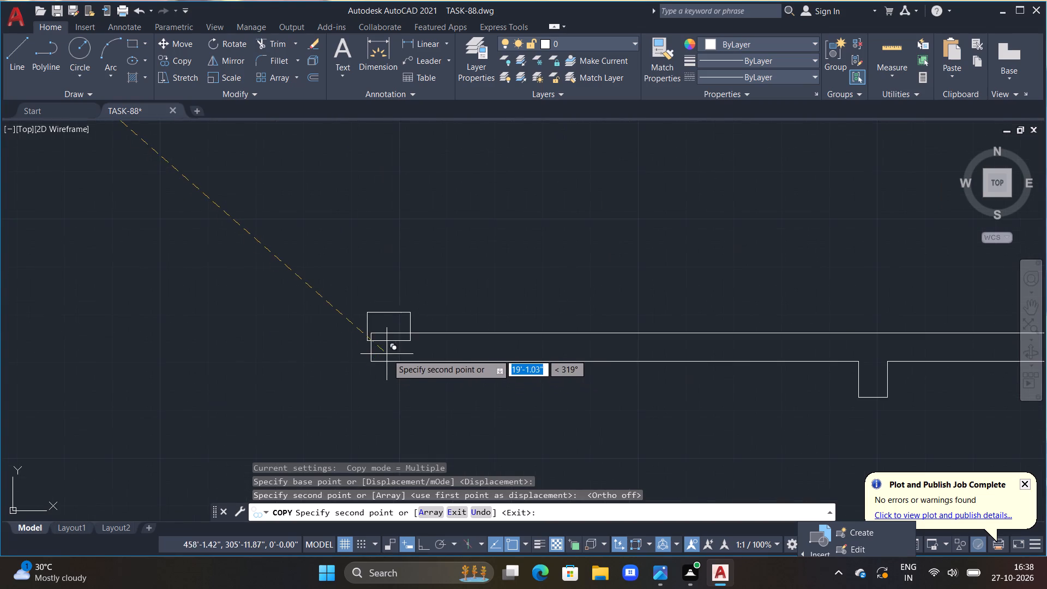
pyautogui.scroll(2, 388, 366)
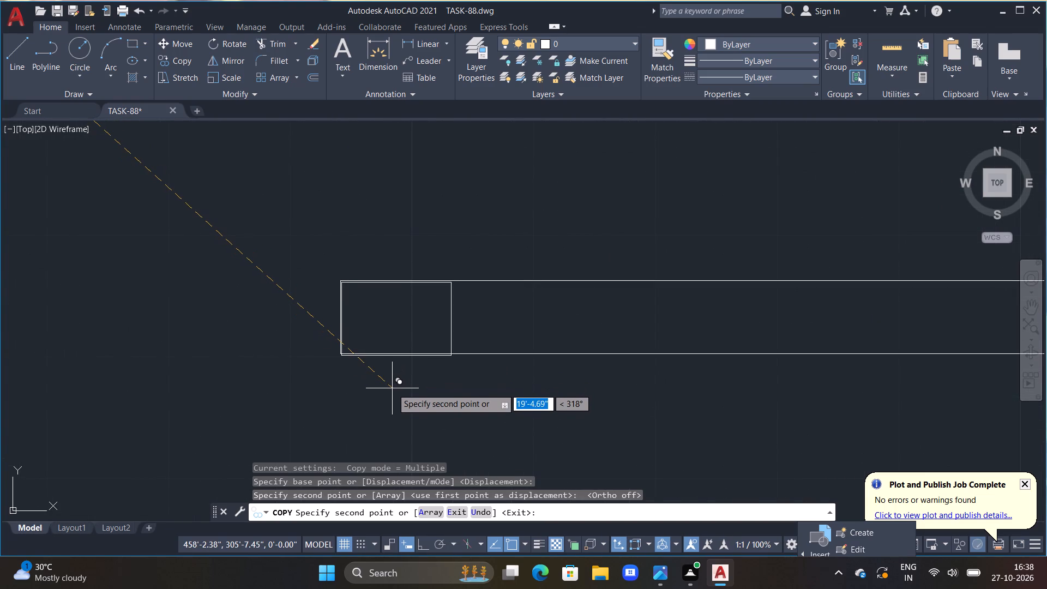
pyautogui.scroll(1, 391, 387)
pyautogui.moveTo(392, 394); pyautogui.dragTo(420, 403, button='middle')
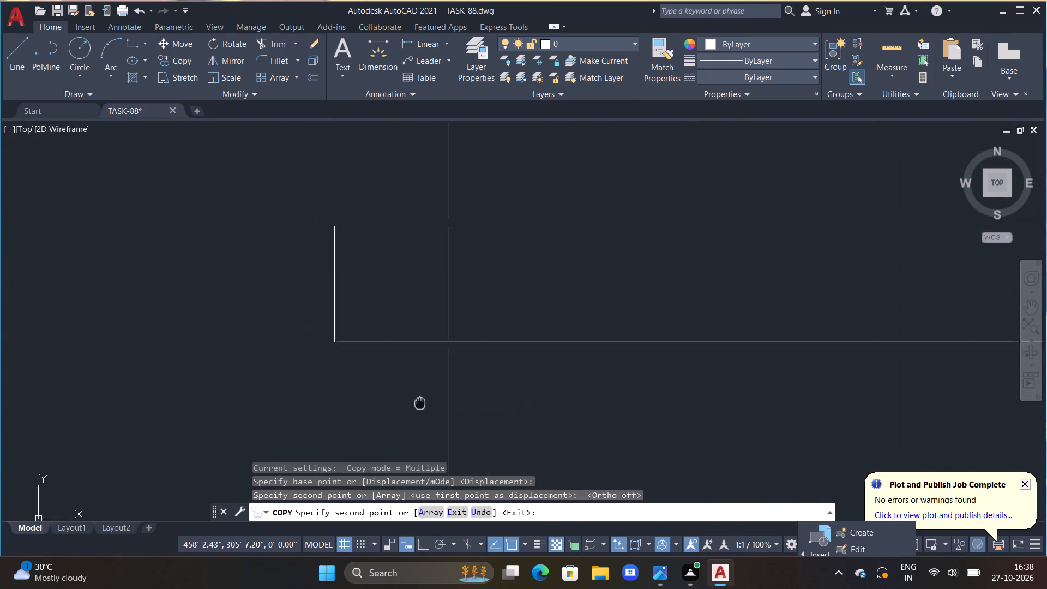
pyautogui.moveTo(420, 403); pyautogui.dragTo(478, 431, button='middle')
pyautogui.scroll(2, 478, 431)
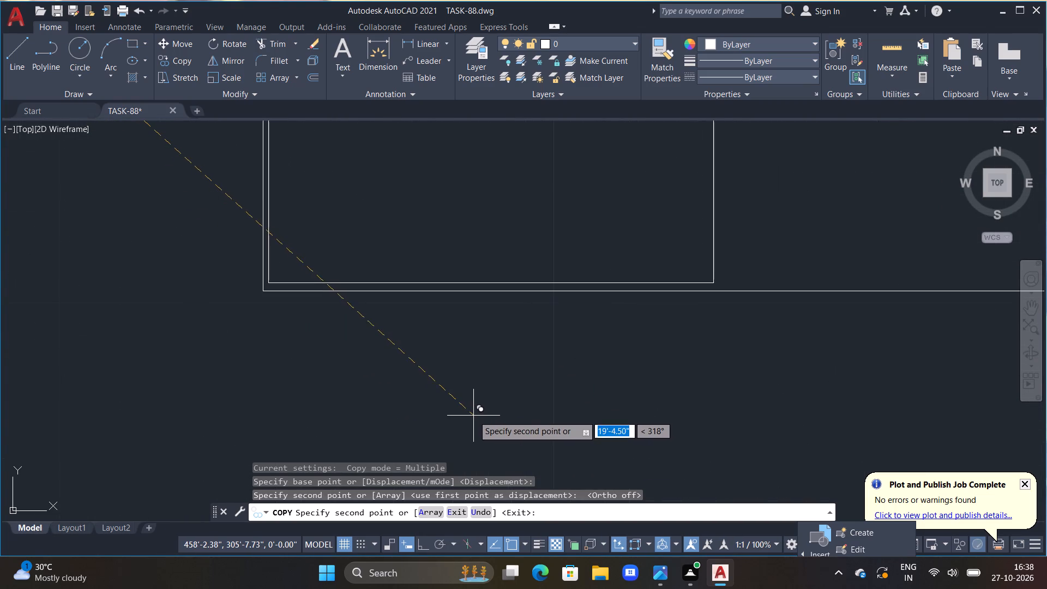
pyautogui.moveTo(473, 416); pyautogui.dragTo(569, 424, button='middle')
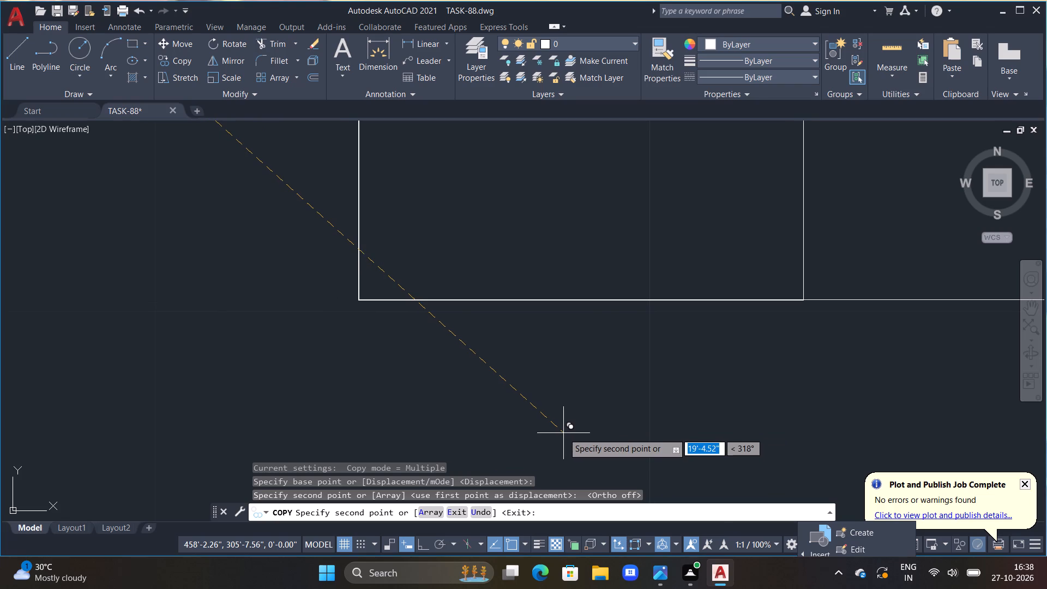
pyautogui.click(563, 433)
# Place a rectangle copy at the left end of the lower-left small room's top partition, above its short left stub.
pyautogui.scroll(-3, 564, 431)
pyautogui.scroll(-1, 646, 375)
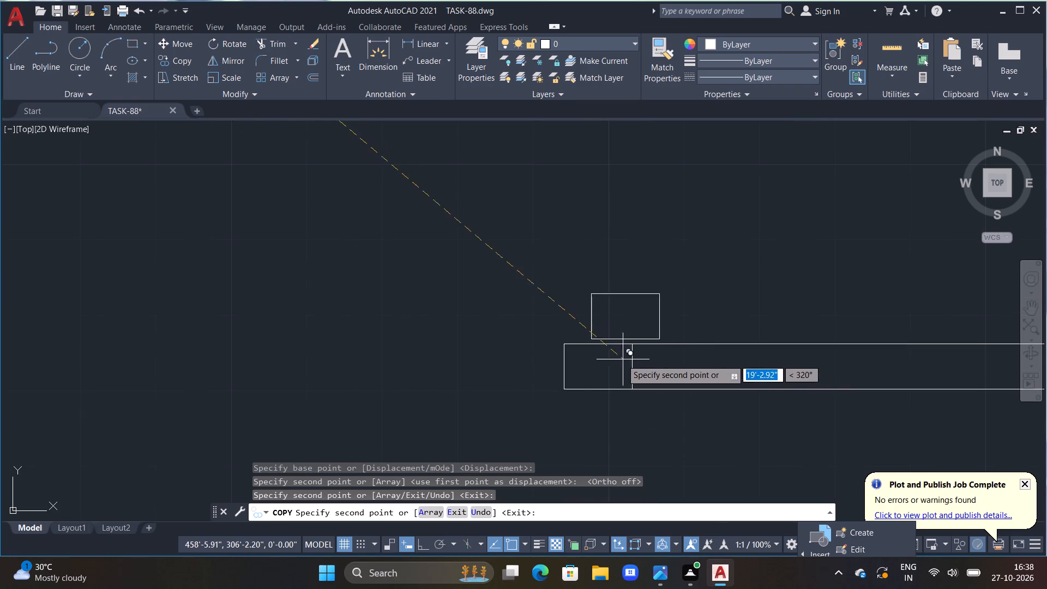
pyautogui.scroll(-2, 568, 458)
pyautogui.moveTo(569, 448); pyautogui.dragTo(577, 295, button='middle')
pyautogui.scroll(-2, 579, 353)
pyautogui.moveTo(558, 449); pyautogui.dragTo(643, 307, button='middle')
pyautogui.scroll(1, 511, 324)
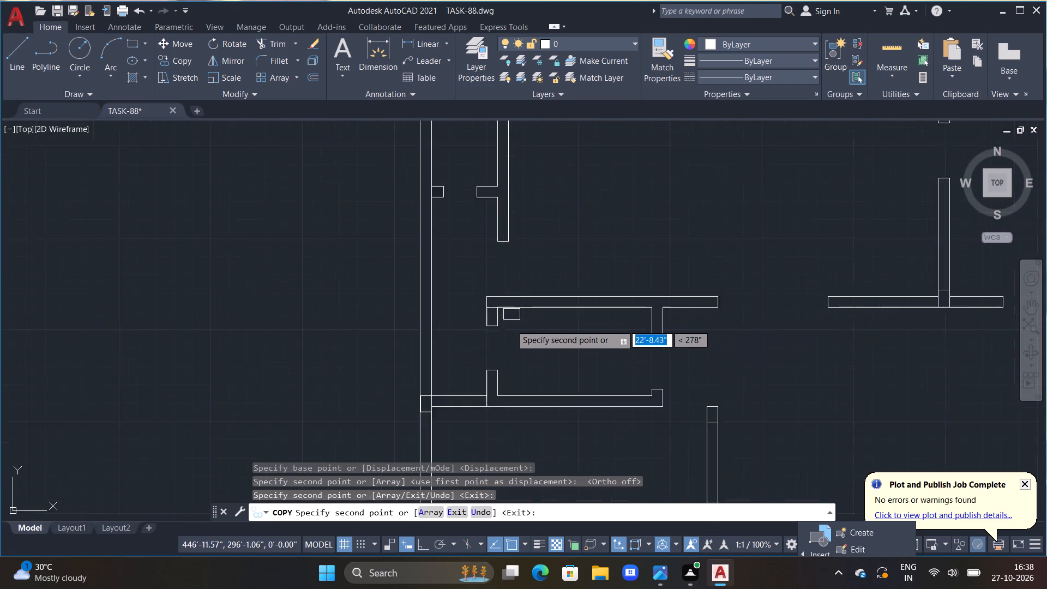
pyautogui.scroll(2, 511, 324)
pyautogui.scroll(2, 471, 296)
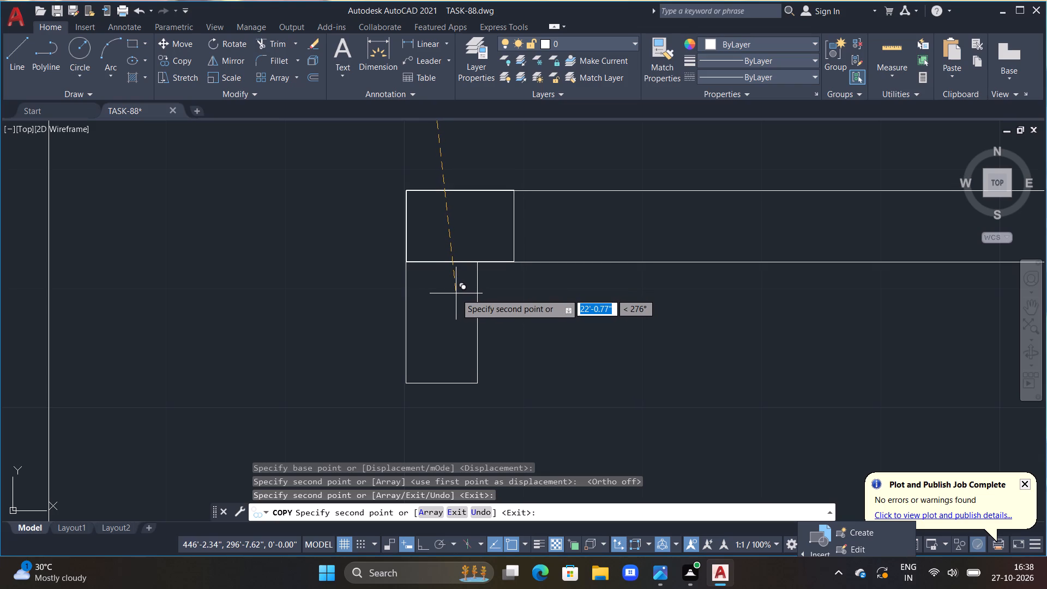
pyautogui.click(455, 293)
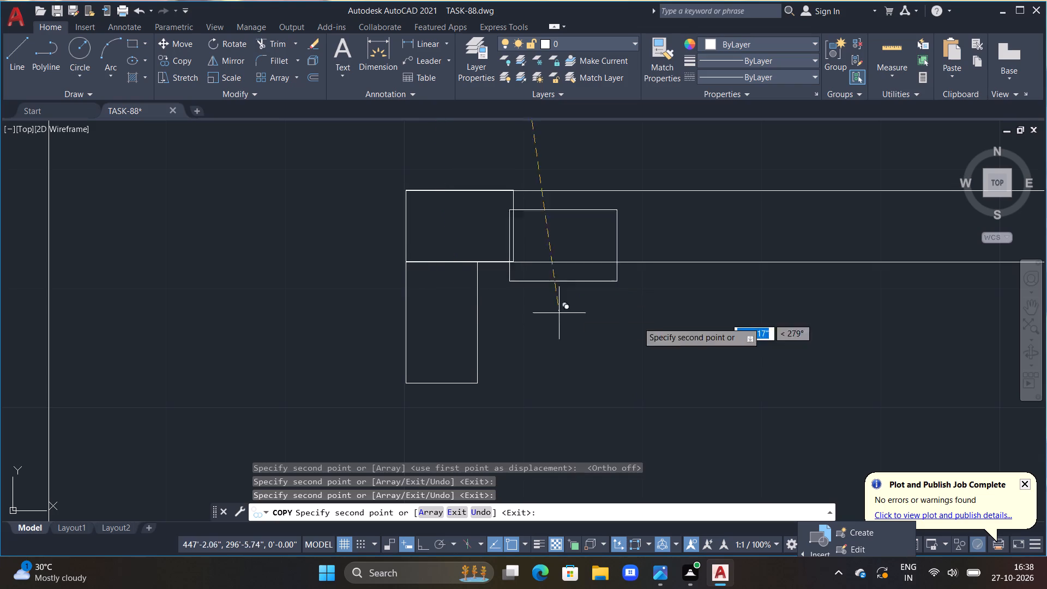
# Place a rectangle copy at the right end of the lower-left small room's top partition.
pyautogui.scroll(-2, 665, 336)
pyautogui.moveTo(757, 339); pyautogui.dragTo(341, 370, button='middle')
pyautogui.moveTo(714, 353); pyautogui.dragTo(702, 357, button='middle')
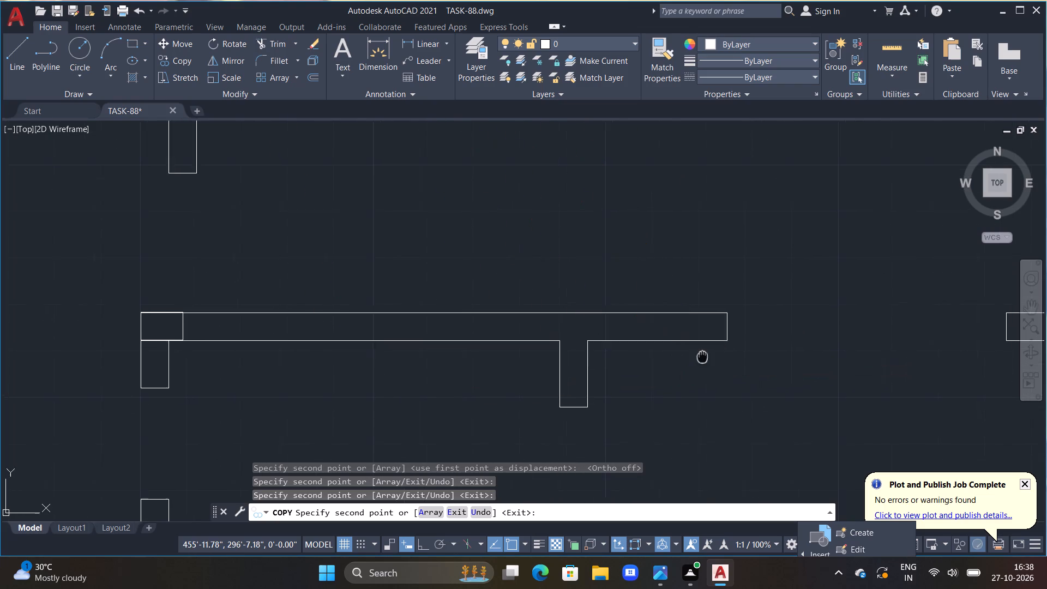
pyautogui.moveTo(702, 357); pyautogui.dragTo(645, 374, button='middle')
pyautogui.scroll(3, 644, 375)
pyautogui.moveTo(645, 377); pyautogui.dragTo(645, 399, button='middle')
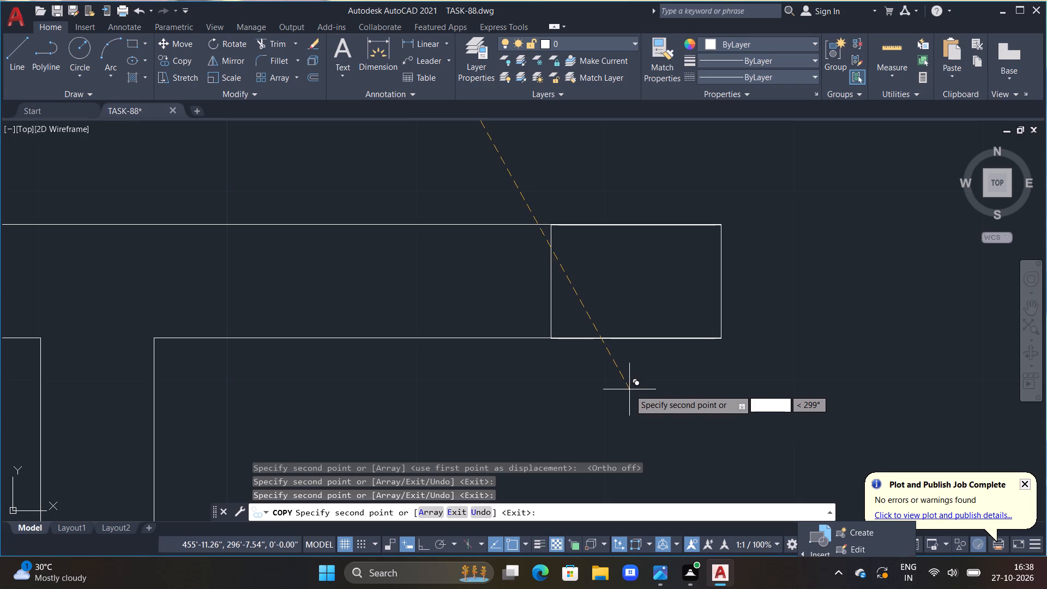
pyautogui.click(629, 389)
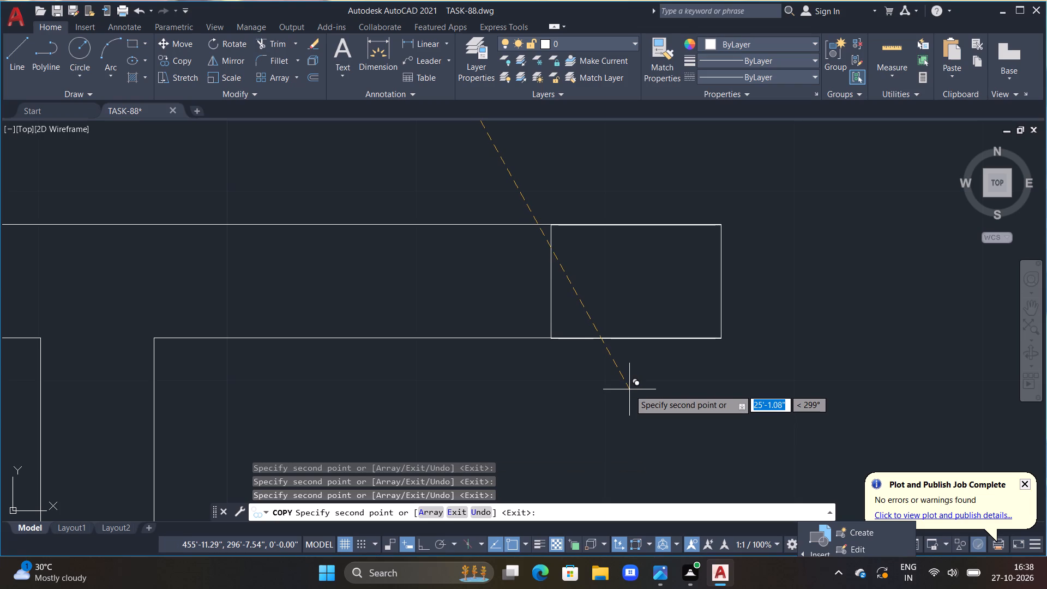
# Look over the remaining partition ends and junctions for further rectangle positions, and finish copying.
pyautogui.scroll(-6, 629, 389)
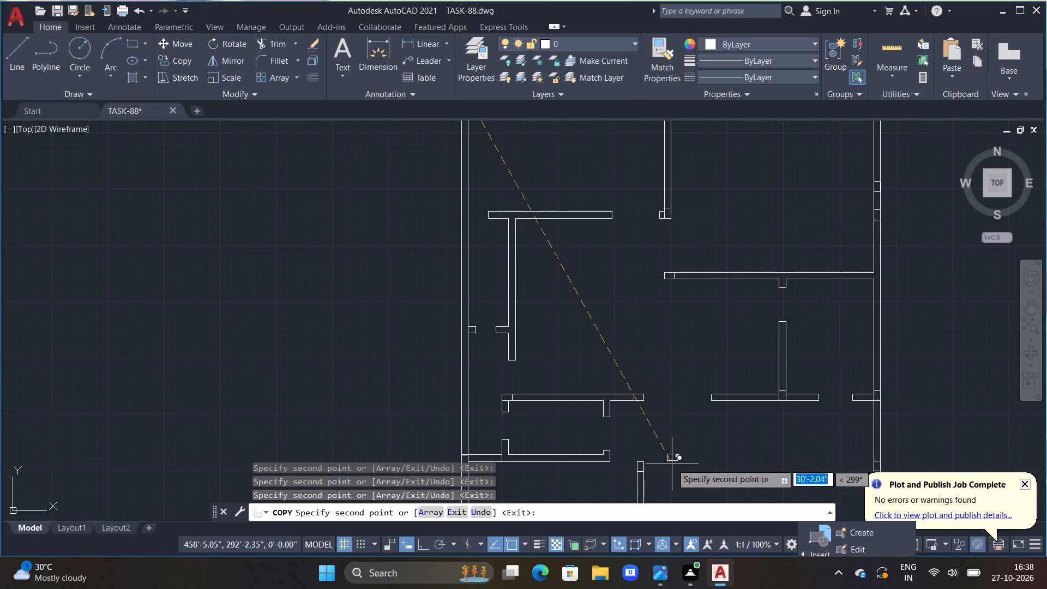
pyautogui.moveTo(672, 463); pyautogui.dragTo(602, 347, button='middle')
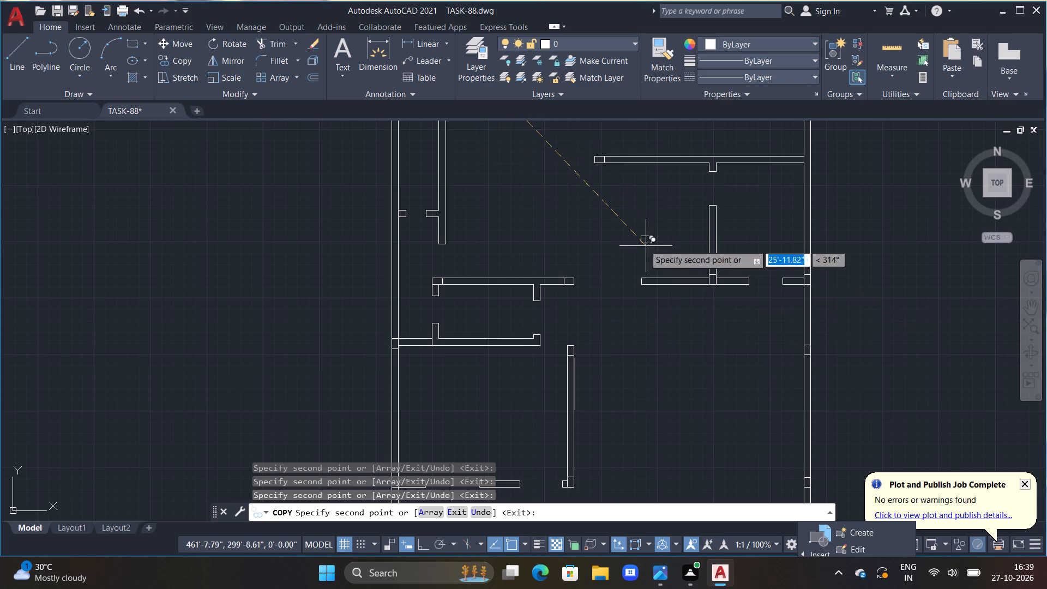
pyautogui.moveTo(643, 243); pyautogui.dragTo(642, 344, button='middle')
pyautogui.scroll(3, 605, 286)
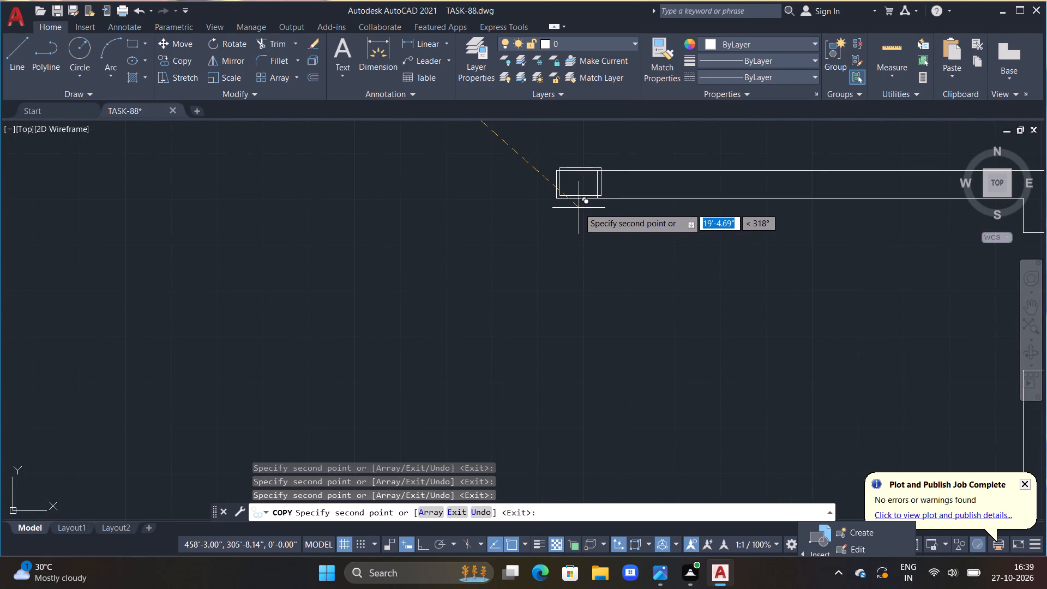
pyautogui.scroll(-4, 586, 235)
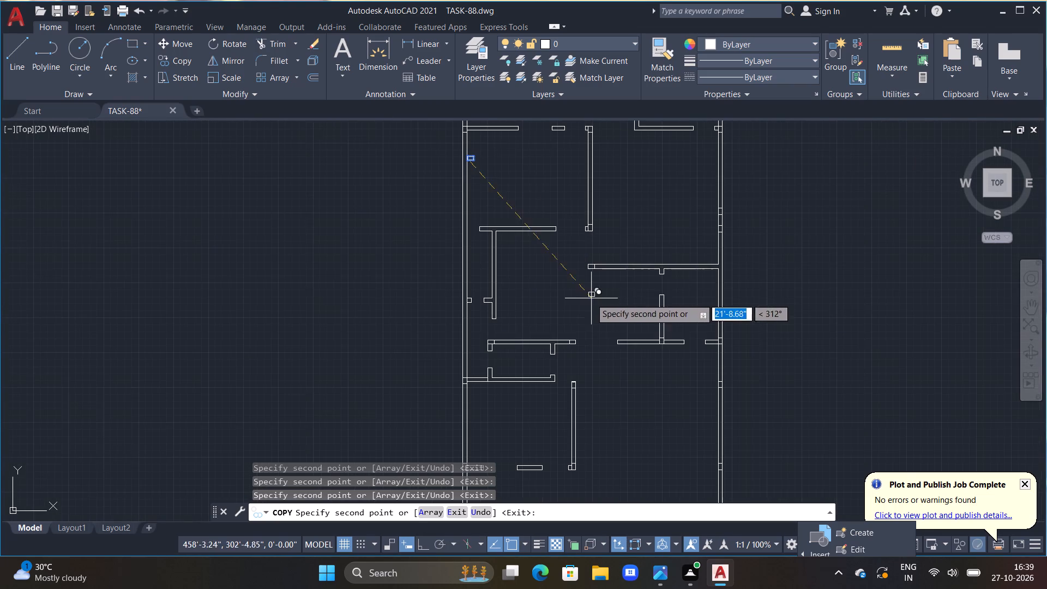
pyautogui.moveTo(597, 184); pyautogui.dragTo(598, 341, button='middle')
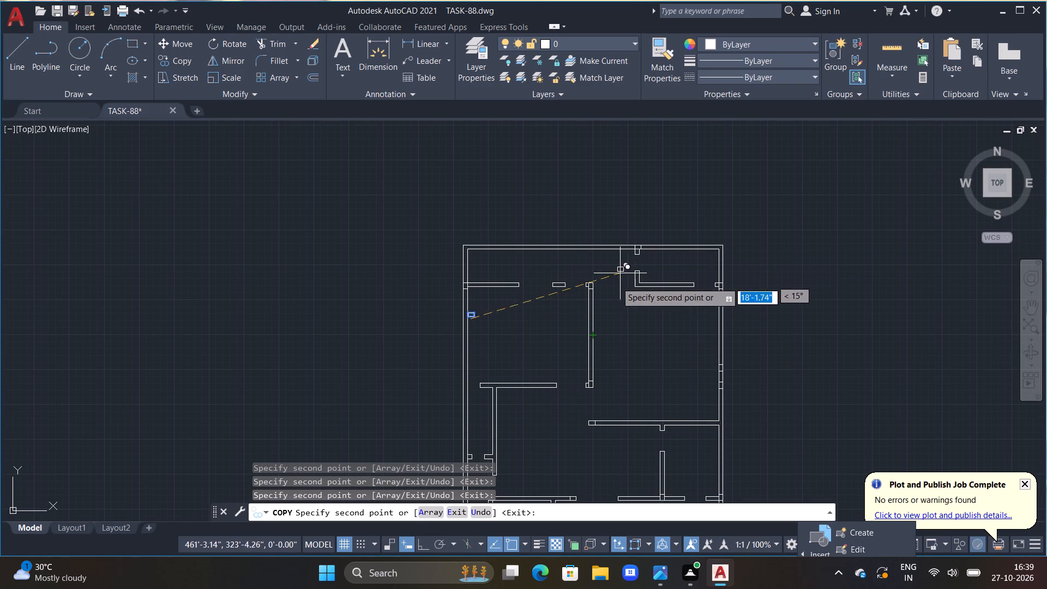
pyautogui.press('Escape')
pyautogui.press('Escape')
pyautogui.press('Escape')
# Start a solid hatch in red 205,32,39 and fill the rectangle where the uppermost horizontal partition meets the left outer wall.
pyautogui.moveTo(480, 299); pyautogui.dragTo(555, 296, button='middle')
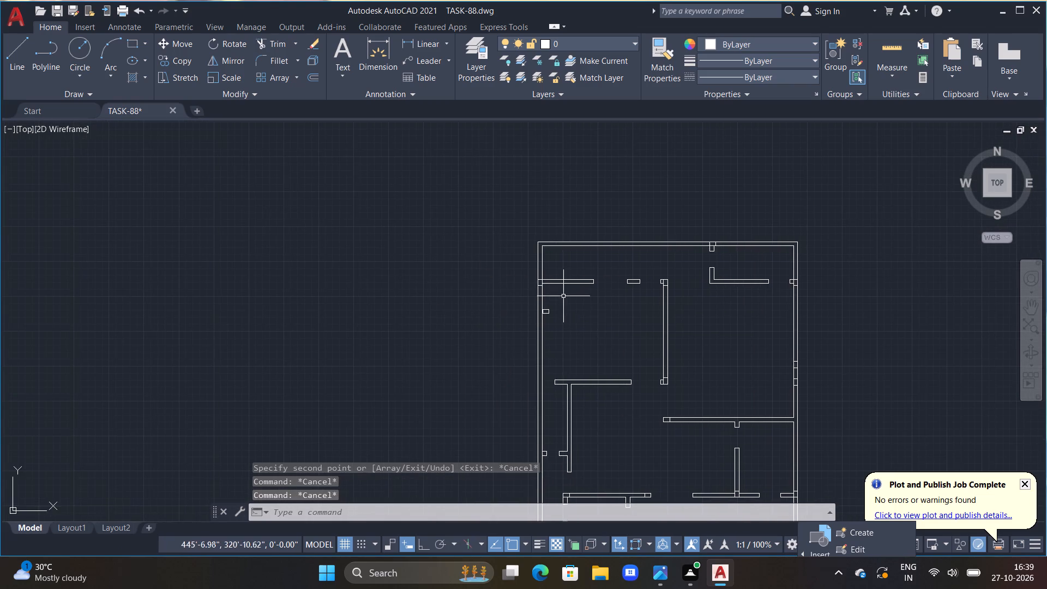
pyautogui.scroll(1, 606, 251)
pyautogui.write('H')
pyautogui.press('space')
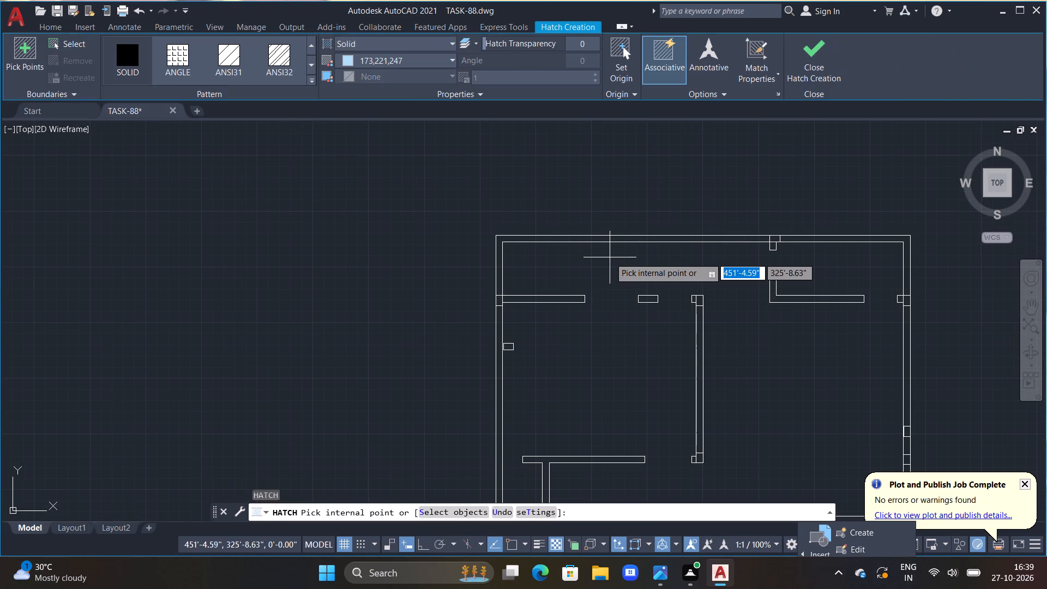
pyautogui.click(449, 56)
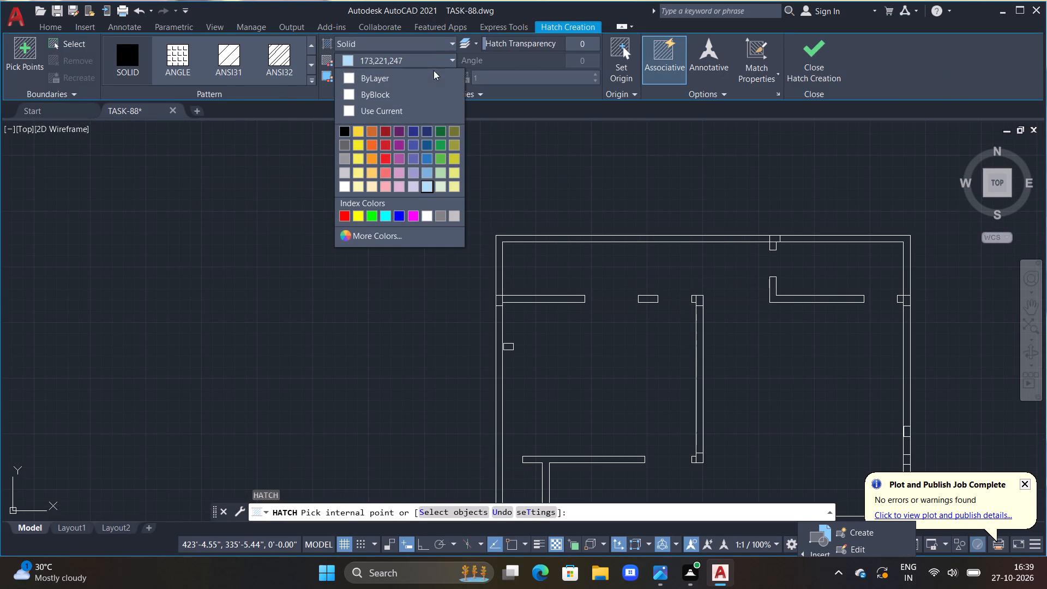
pyautogui.doubleClick(381, 145)
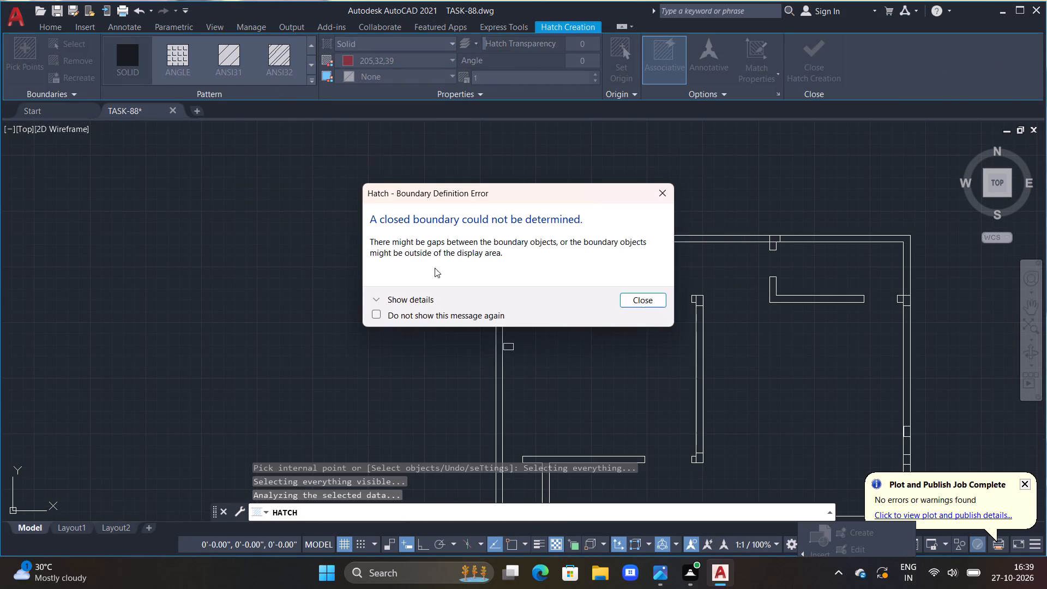
pyautogui.click(640, 302)
pyautogui.scroll(1, 514, 318)
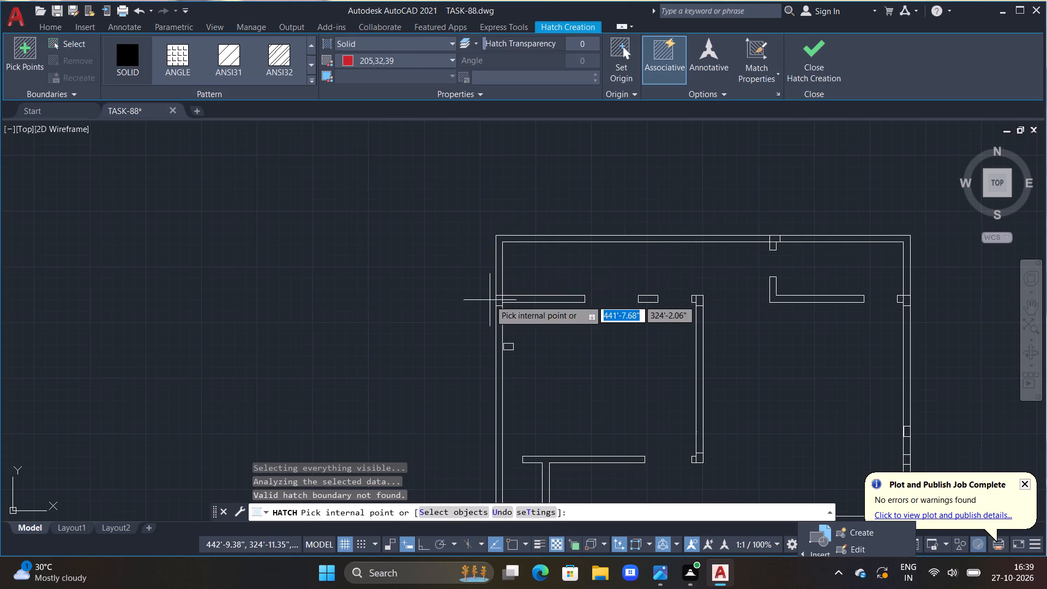
pyautogui.scroll(2, 510, 315)
pyautogui.click(452, 248)
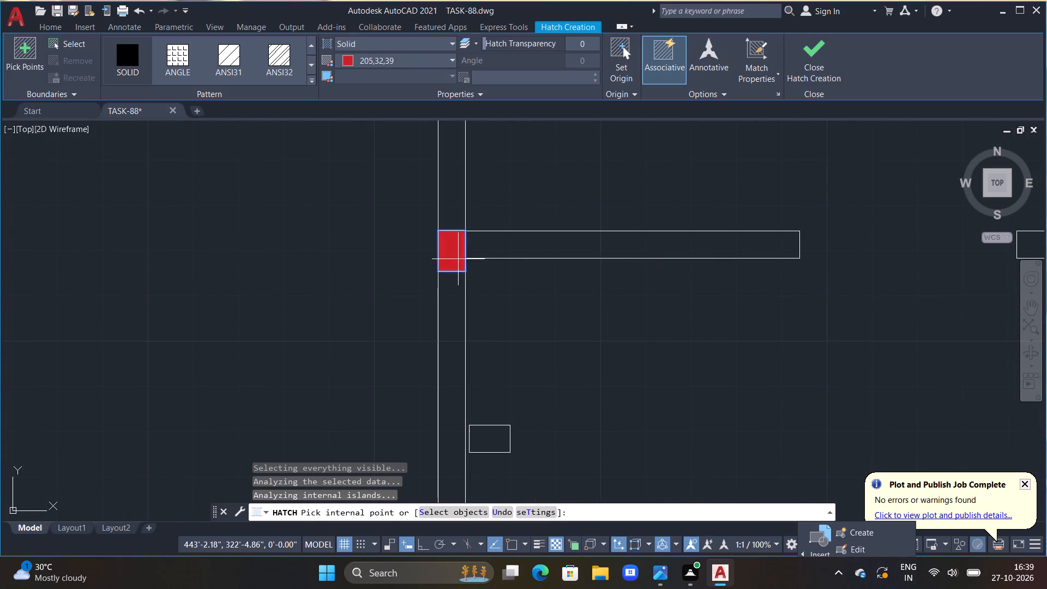
# Hatch the rectangle in the top outer wall above the short stub and the uppermost rectangle in the right outer wall.
pyautogui.scroll(-3, 522, 277)
pyautogui.moveTo(792, 219); pyautogui.dragTo(728, 287, button='middle')
pyautogui.scroll(1, 705, 284)
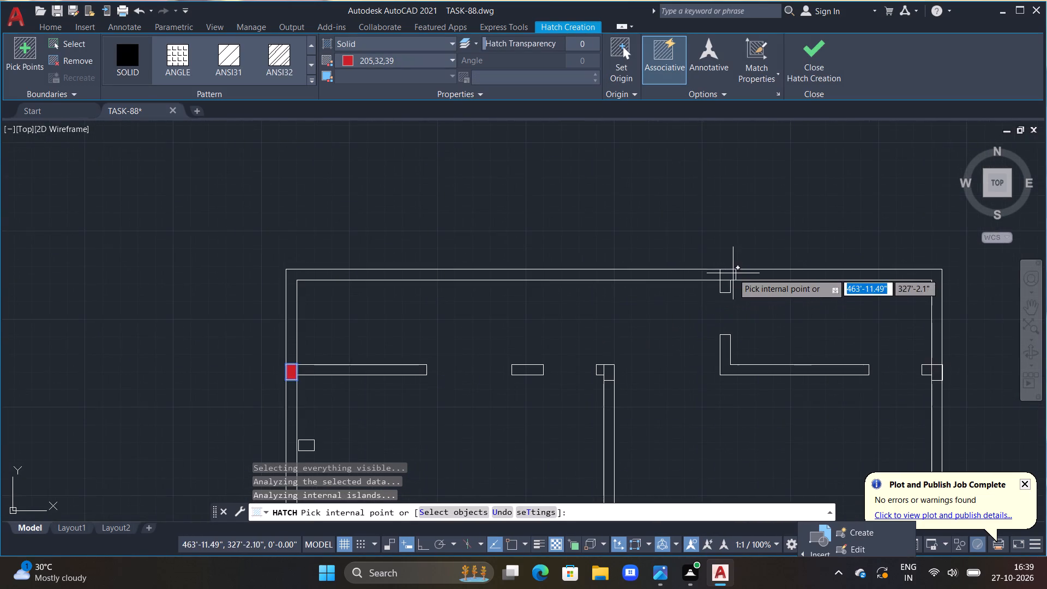
pyautogui.scroll(2, 733, 272)
pyautogui.click(710, 273)
pyautogui.scroll(-4, 712, 286)
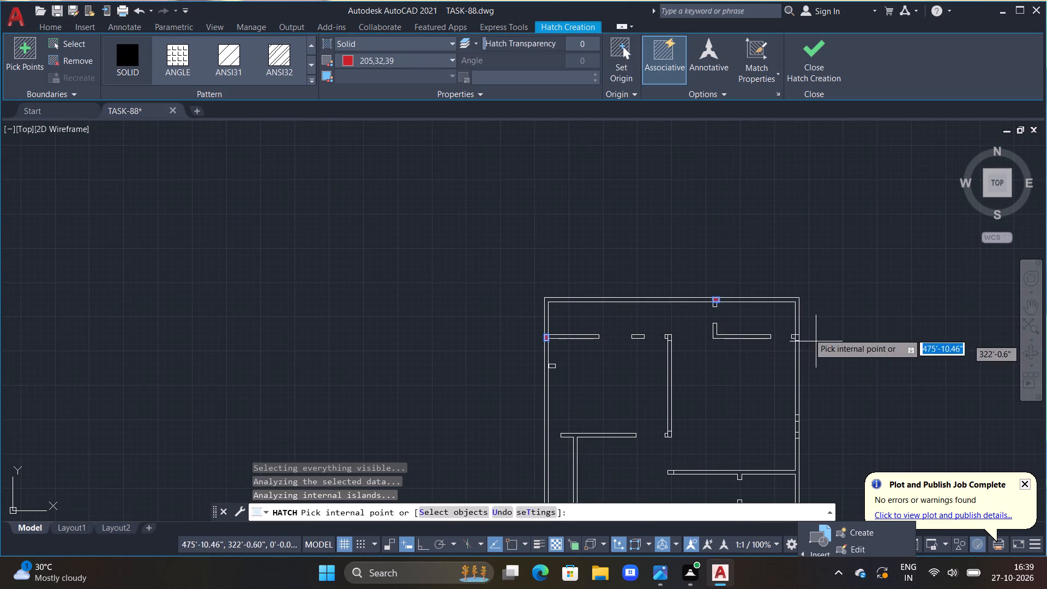
pyautogui.scroll(5, 795, 331)
pyautogui.click(827, 351)
pyautogui.scroll(-4, 828, 352)
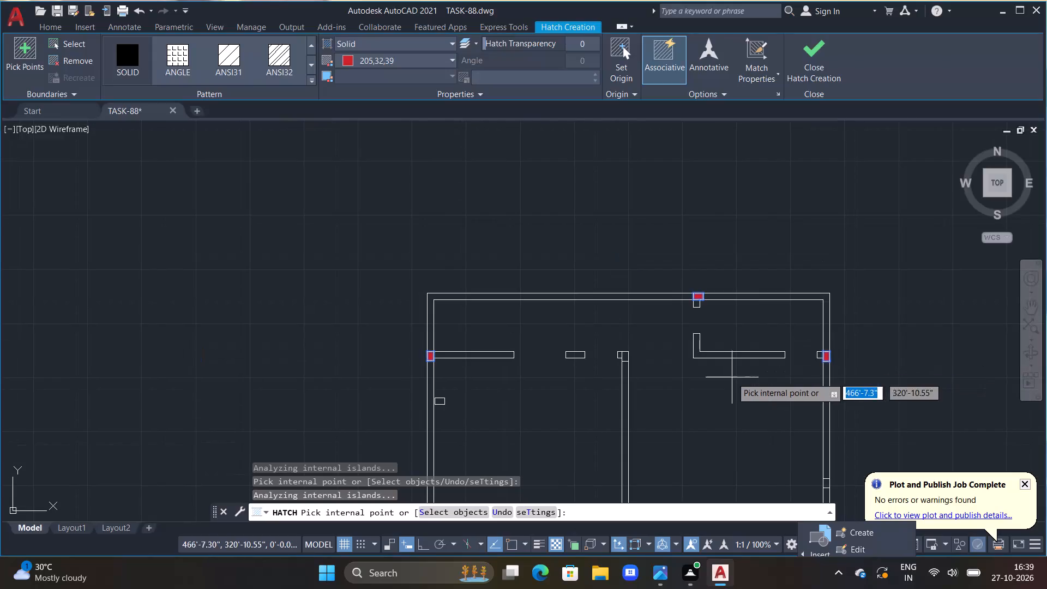
# Hatch the rectangles at the top and bottom ends of the long vertical partition in the upper half of the plan.
pyautogui.scroll(2, 643, 359)
pyautogui.scroll(2, 574, 338)
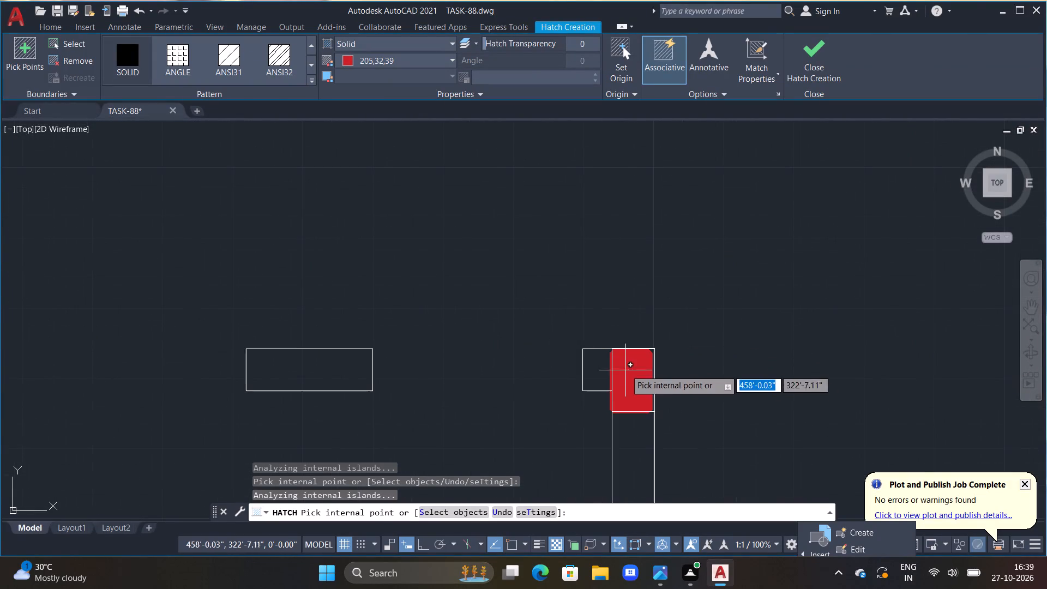
pyautogui.click(625, 365)
pyautogui.scroll(-4, 625, 370)
pyautogui.scroll(-1, 588, 425)
pyautogui.moveTo(592, 405); pyautogui.dragTo(552, 274, button='middle')
pyautogui.scroll(2, 567, 365)
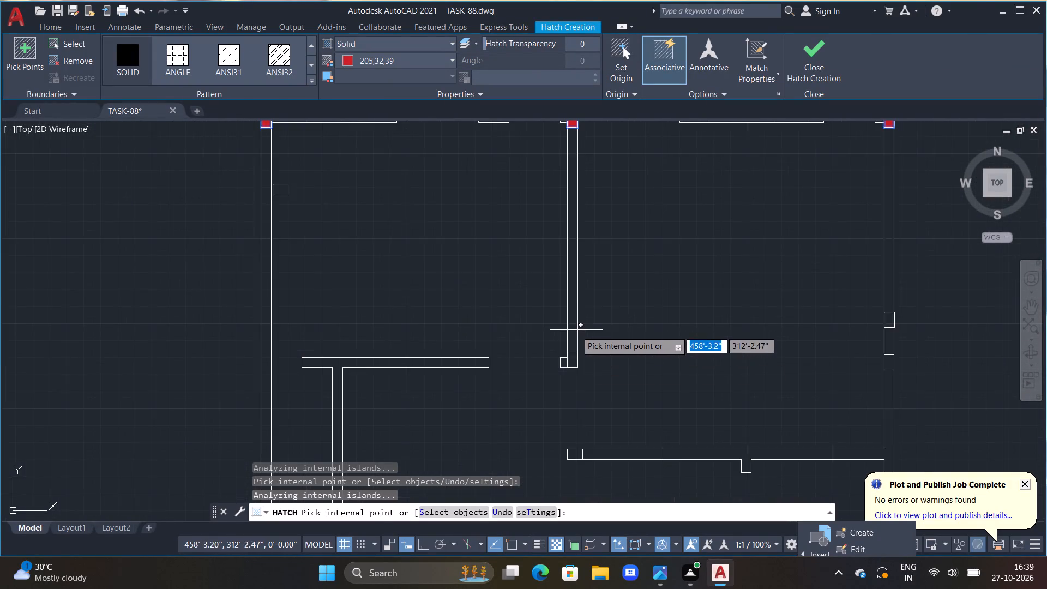
pyautogui.scroll(3, 578, 339)
pyautogui.click(516, 368)
pyautogui.scroll(-5, 528, 362)
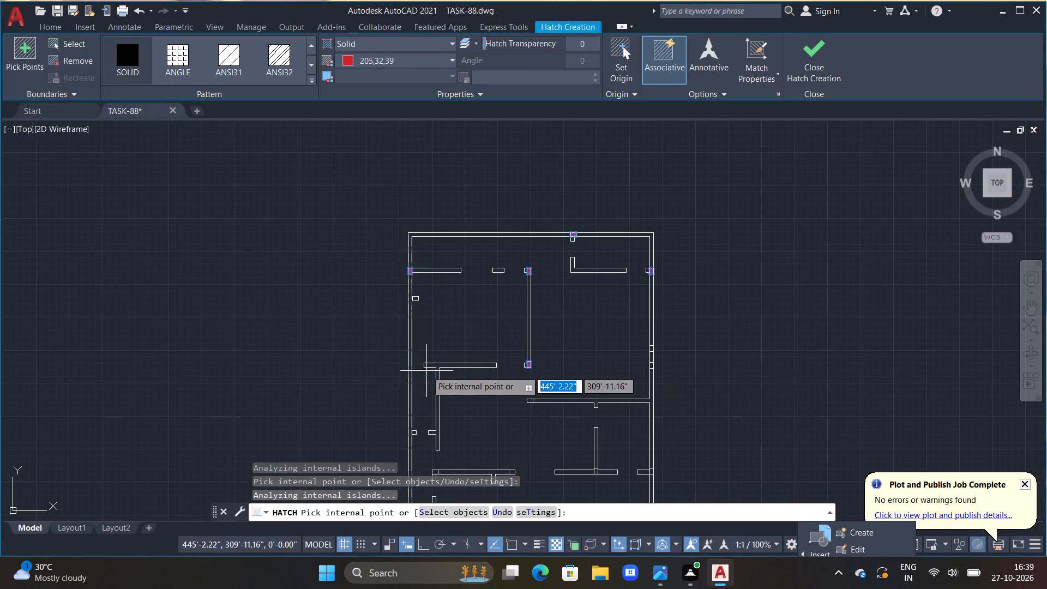
# Hatch the rectangle in the right outer wall level with the lower end of the upper vertical partition.
pyautogui.moveTo(456, 325); pyautogui.dragTo(522, 250, button='middle')
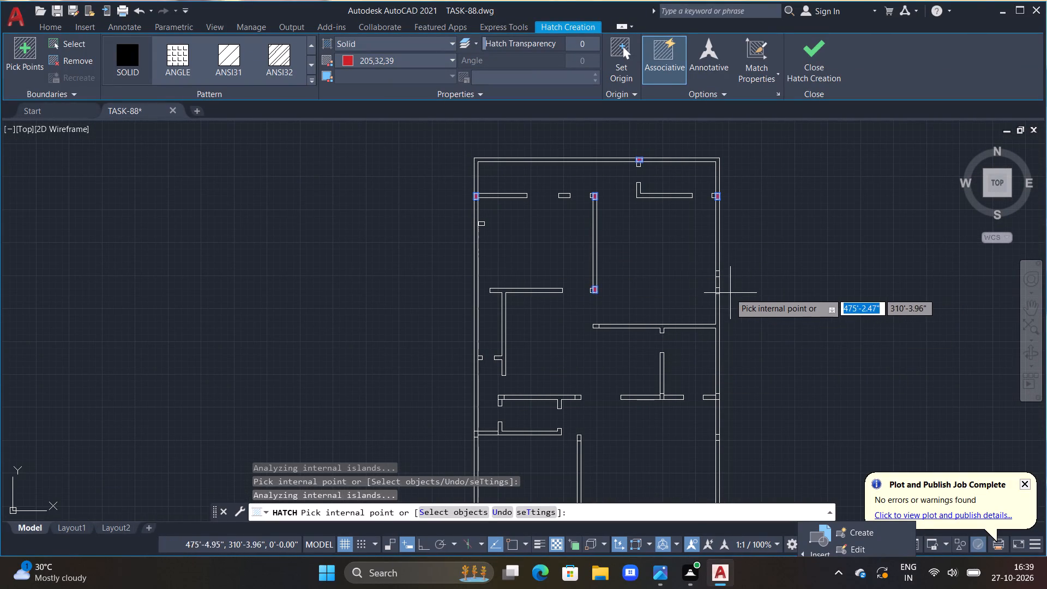
pyautogui.scroll(3, 725, 292)
pyautogui.click(688, 289)
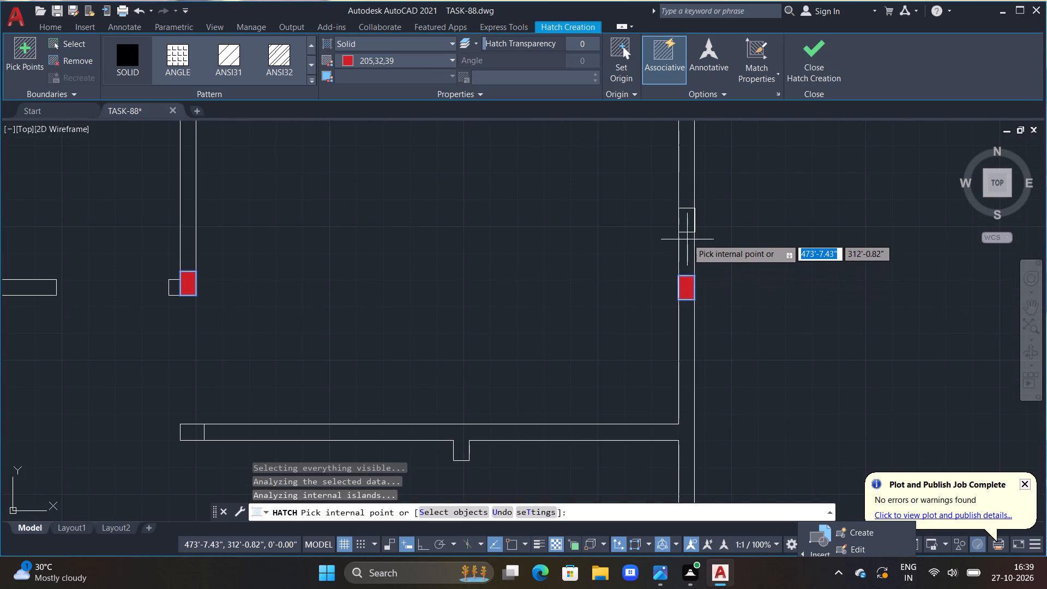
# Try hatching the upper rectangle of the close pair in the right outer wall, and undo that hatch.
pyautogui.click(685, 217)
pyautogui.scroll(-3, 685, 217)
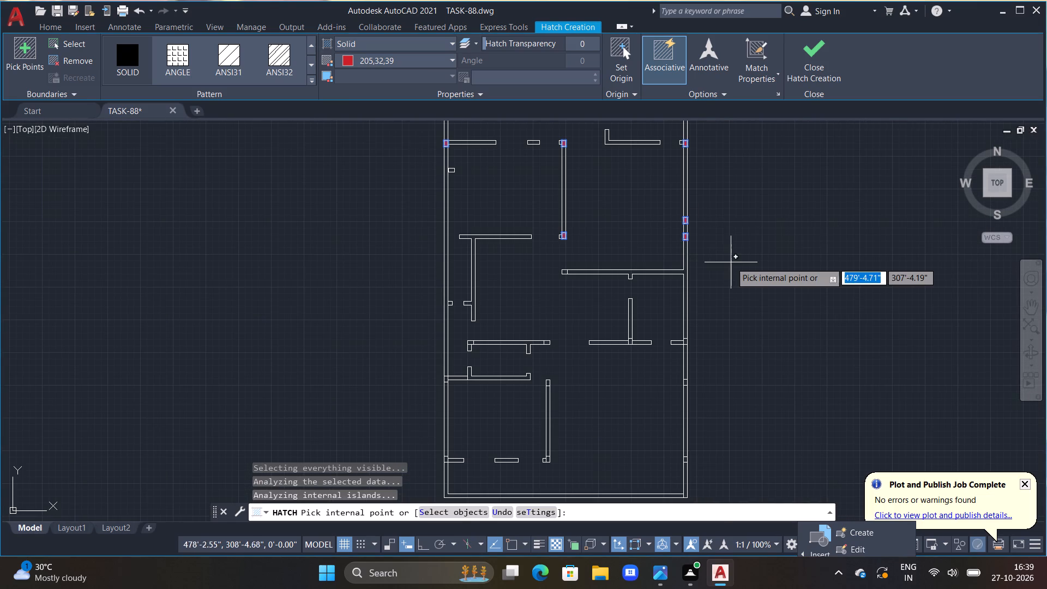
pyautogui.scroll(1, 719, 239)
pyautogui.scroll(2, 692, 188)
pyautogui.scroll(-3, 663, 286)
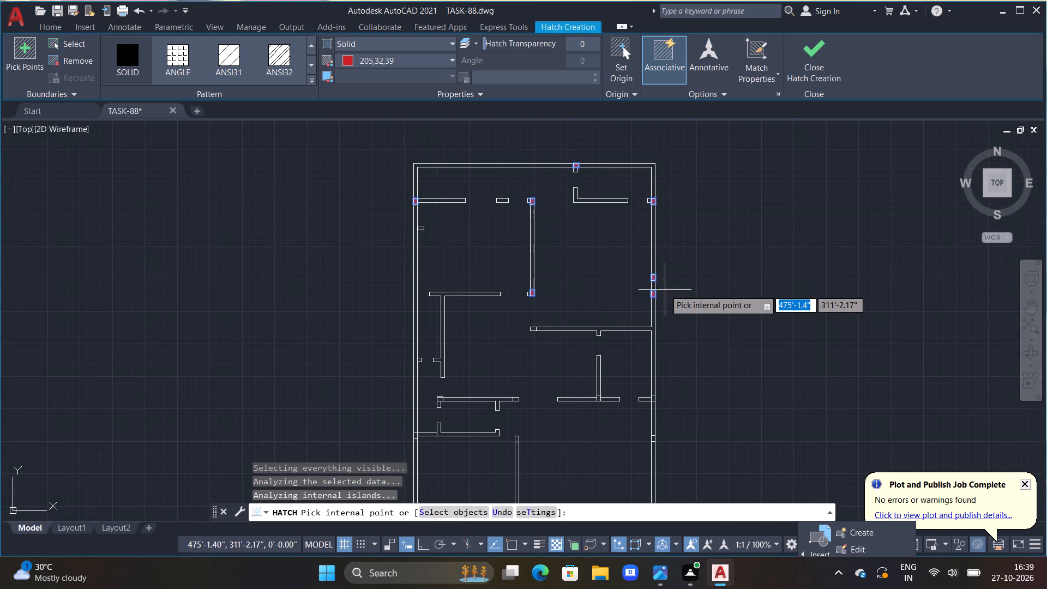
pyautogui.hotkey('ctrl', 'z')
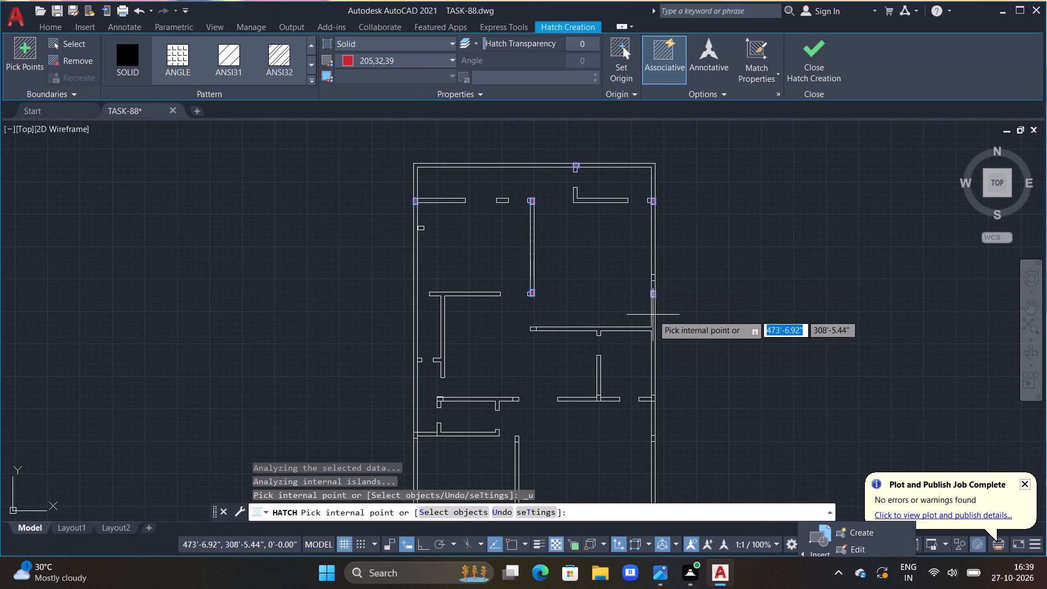
# Hatch the rectangle at the left end of the long horizontal partition that joins the right outer wall.
pyautogui.moveTo(496, 350); pyautogui.dragTo(527, 316, button='middle')
pyautogui.scroll(2, 597, 298)
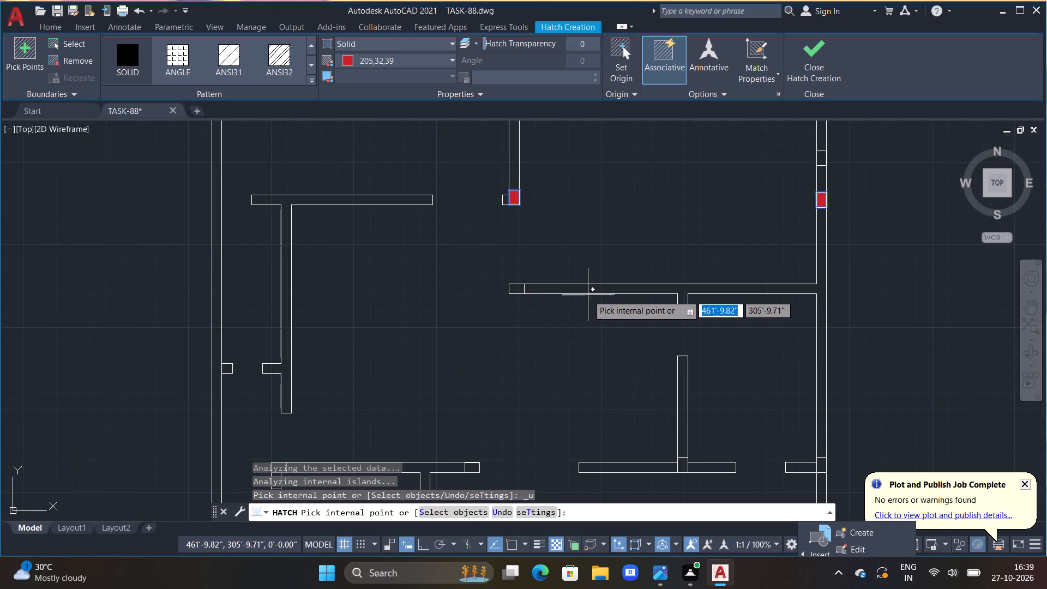
pyautogui.scroll(2, 509, 288)
pyautogui.click(513, 284)
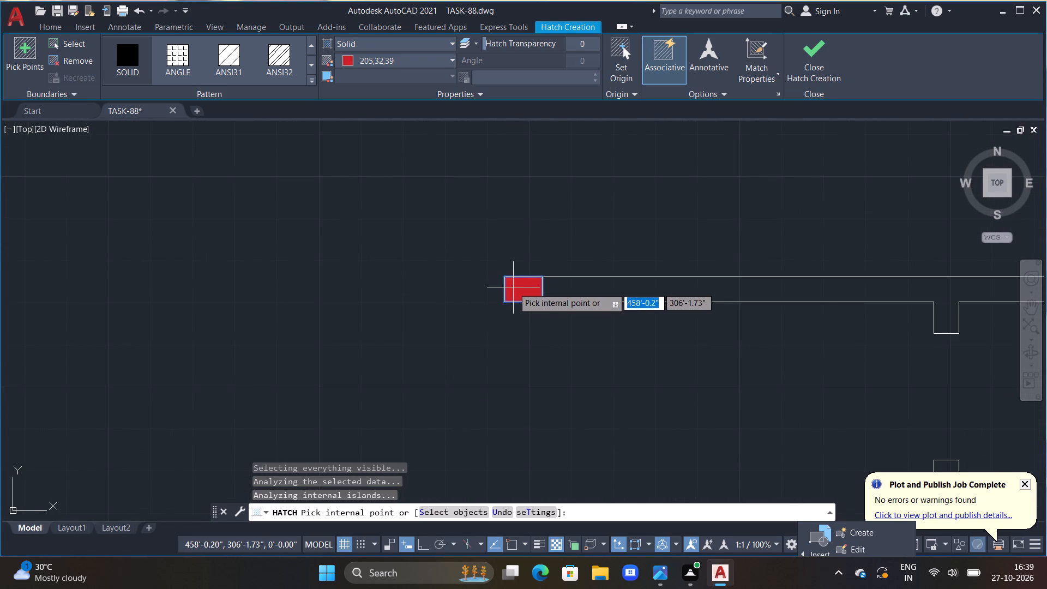
# Hatch the rectangles where the lower-right horizontal partition meets the short vertical partition and the right outer wall.
pyautogui.scroll(-4, 514, 290)
pyautogui.scroll(4, 587, 360)
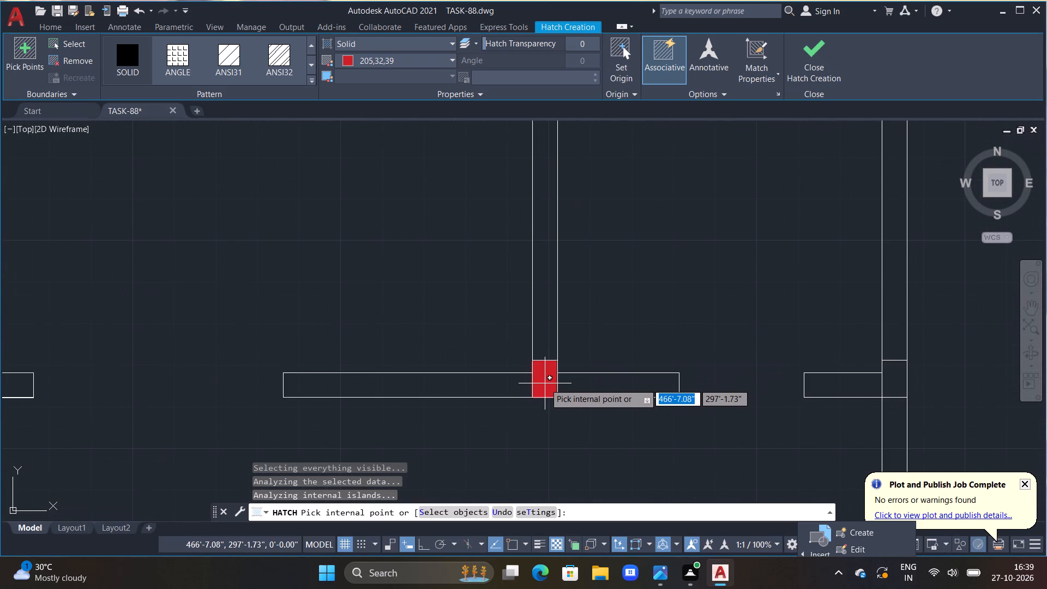
pyautogui.click(545, 383)
pyautogui.click(899, 377)
pyautogui.scroll(-2, 861, 316)
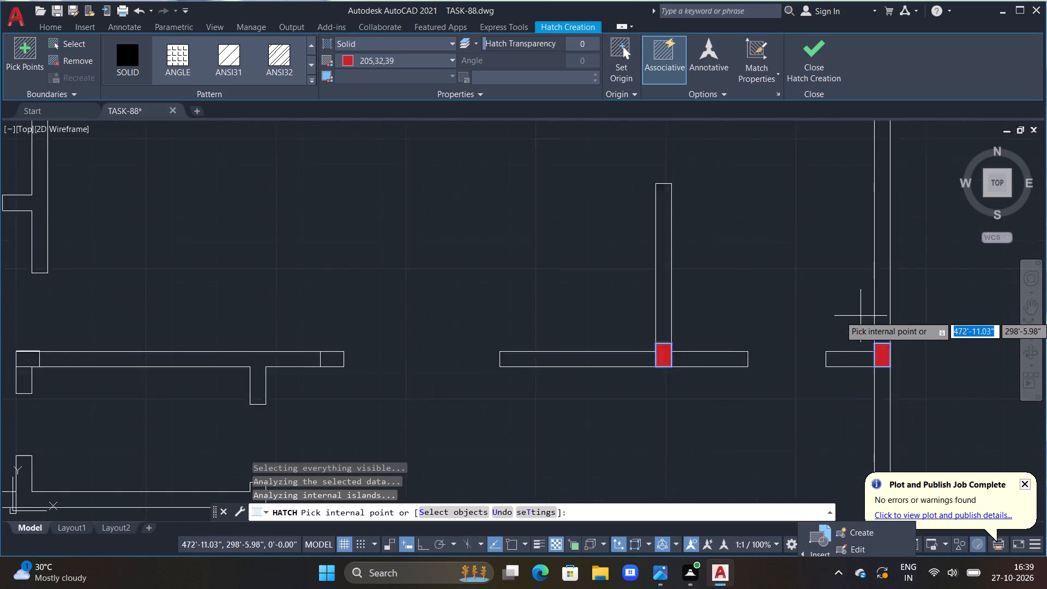
pyautogui.scroll(-2, 859, 316)
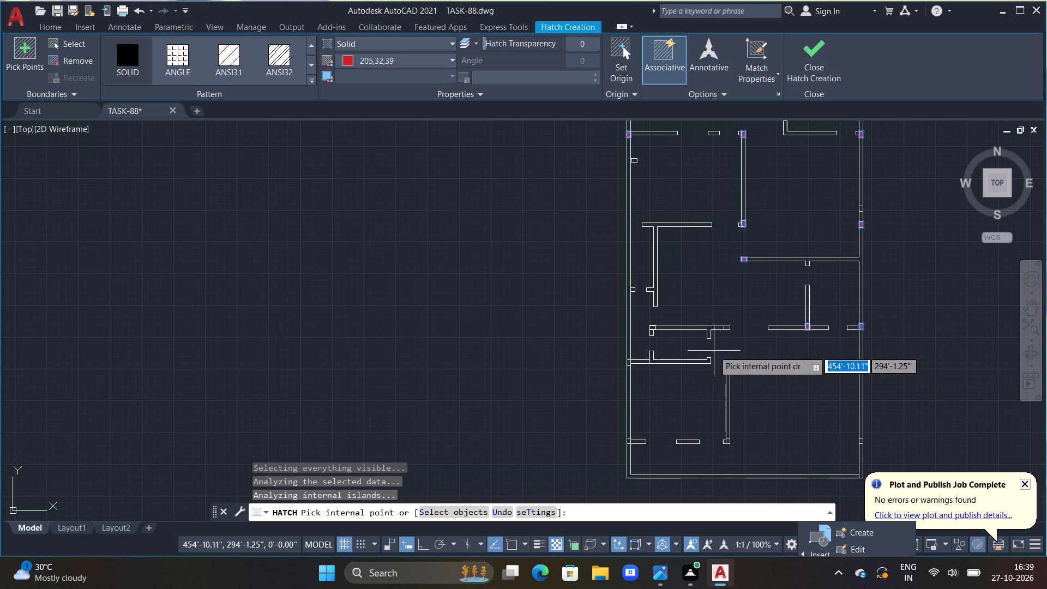
# Hatch the rectangles at both ends of the lower-left small room's top partition.
pyautogui.moveTo(701, 342); pyautogui.dragTo(763, 342, button='middle')
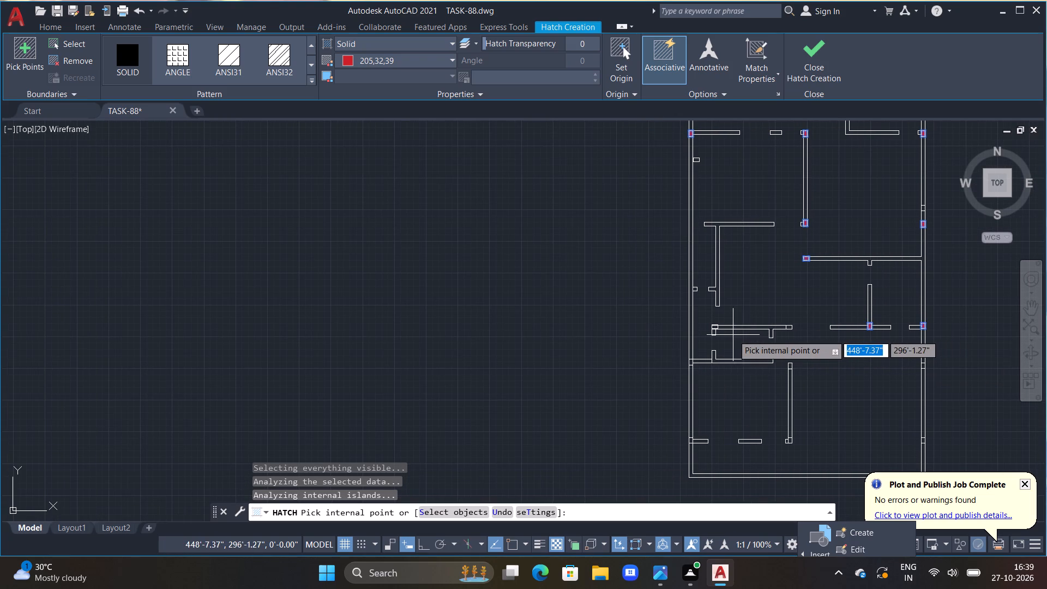
pyautogui.scroll(3, 733, 335)
pyautogui.scroll(1, 673, 320)
pyautogui.click(640, 300)
pyautogui.moveTo(798, 323); pyautogui.dragTo(654, 324, button='middle')
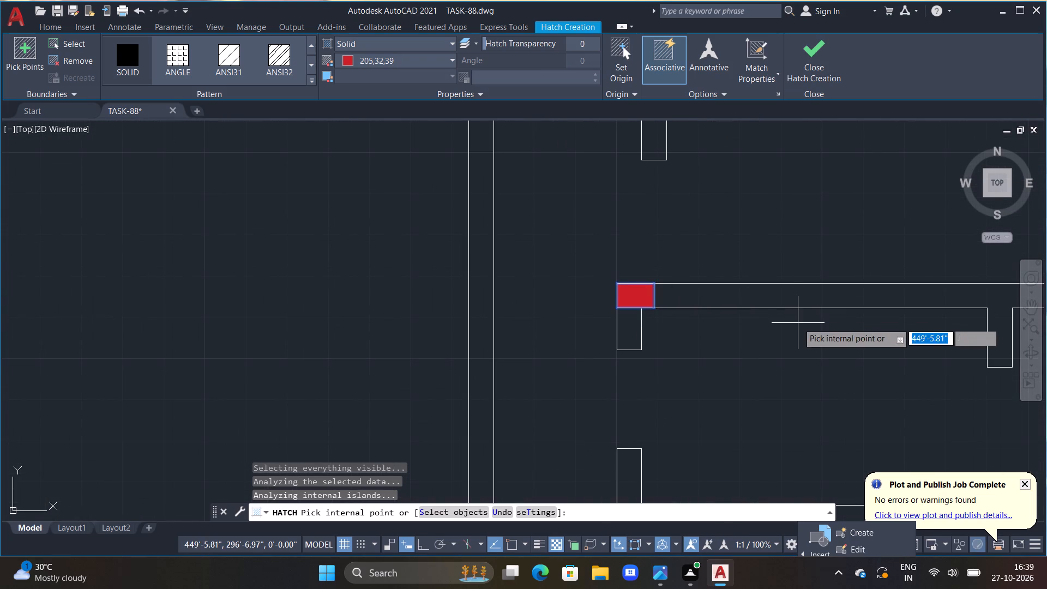
pyautogui.moveTo(654, 324); pyautogui.dragTo(597, 325, button='middle')
pyautogui.scroll(-1, 610, 328)
pyautogui.click(801, 310)
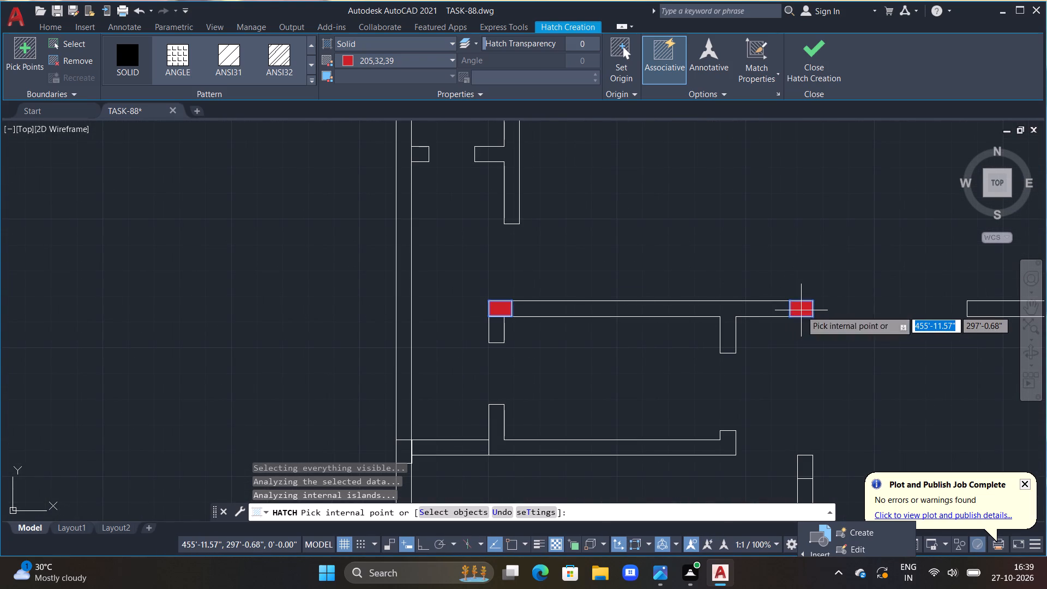
# Hatch the rectangles at the top and bottom ends of the lower vertical partition.
pyautogui.scroll(-2, 791, 362)
pyautogui.moveTo(808, 409); pyautogui.dragTo(788, 328, button='middle')
pyautogui.scroll(2, 781, 327)
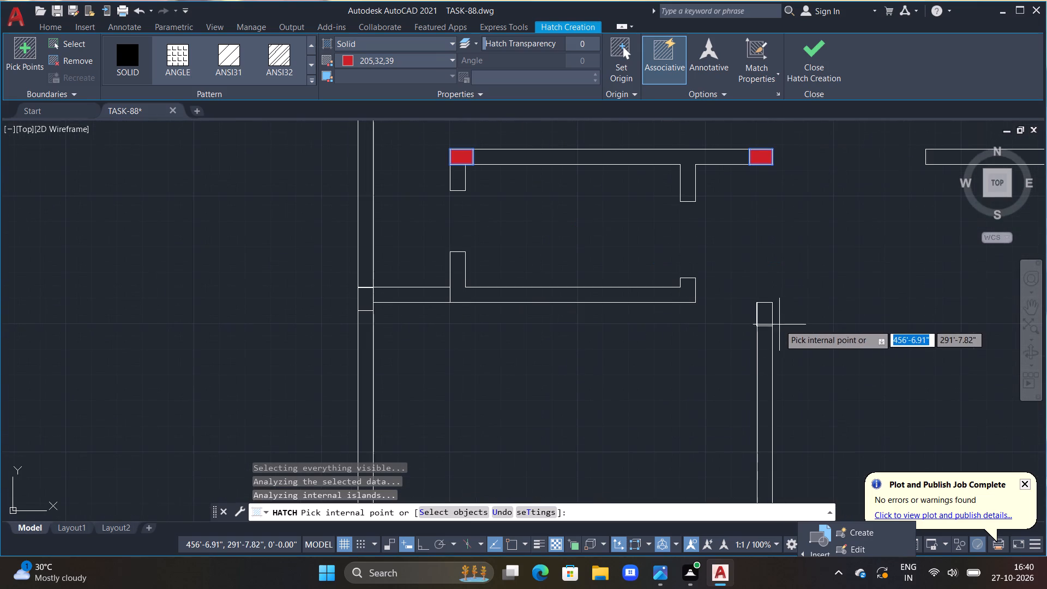
pyautogui.click(763, 312)
pyautogui.scroll(-3, 781, 349)
pyautogui.scroll(1, 778, 432)
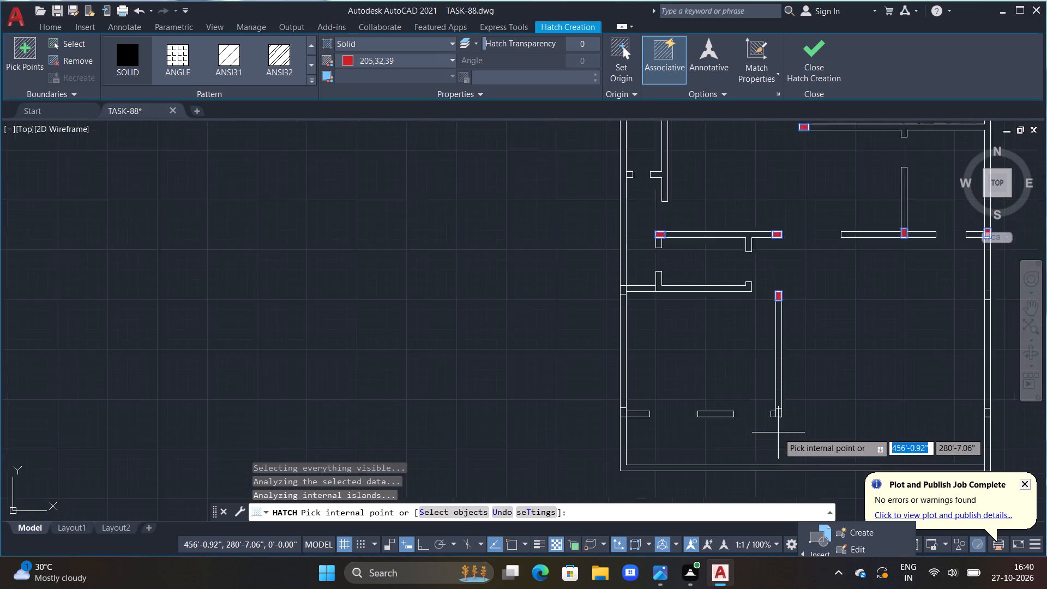
pyautogui.scroll(2, 778, 432)
pyautogui.click(771, 387)
pyautogui.scroll(-3, 779, 384)
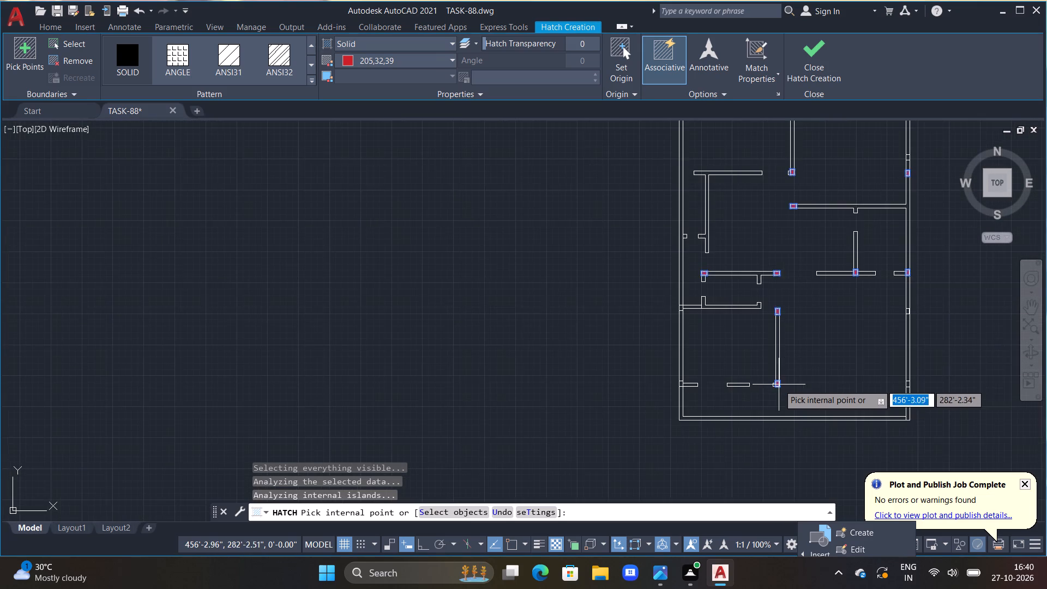
# Hatch the two lowest rectangles in the right outer wall, level with the ends of the lower vertical partition.
pyautogui.moveTo(845, 383); pyautogui.dragTo(665, 364, button='middle')
pyautogui.scroll(2, 734, 371)
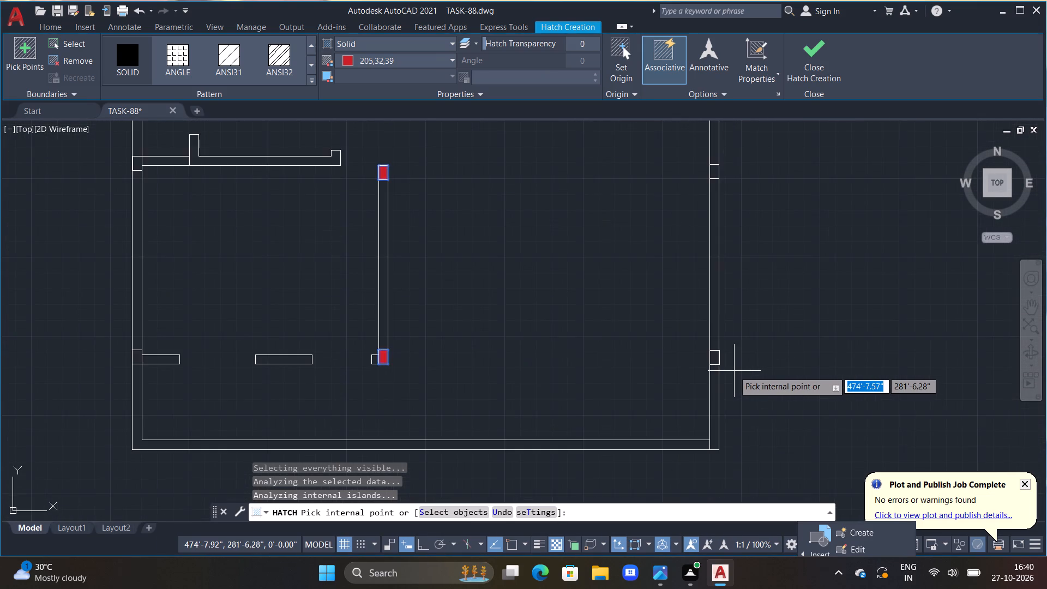
pyautogui.scroll(1, 733, 363)
pyautogui.click(704, 350)
pyautogui.scroll(-2, 712, 297)
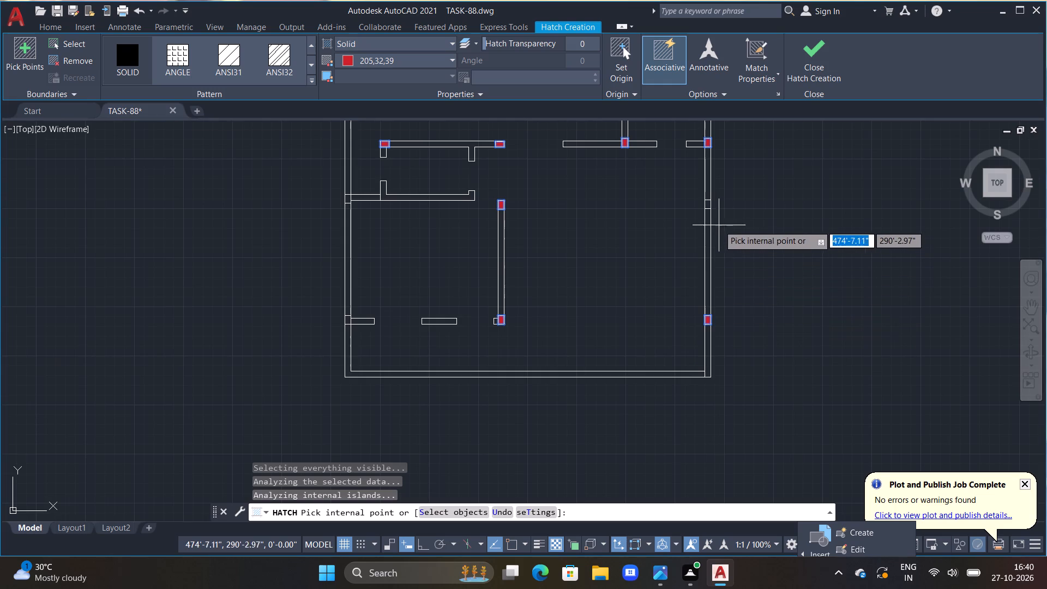
pyautogui.scroll(2, 712, 219)
pyautogui.click(698, 180)
pyautogui.scroll(-3, 689, 196)
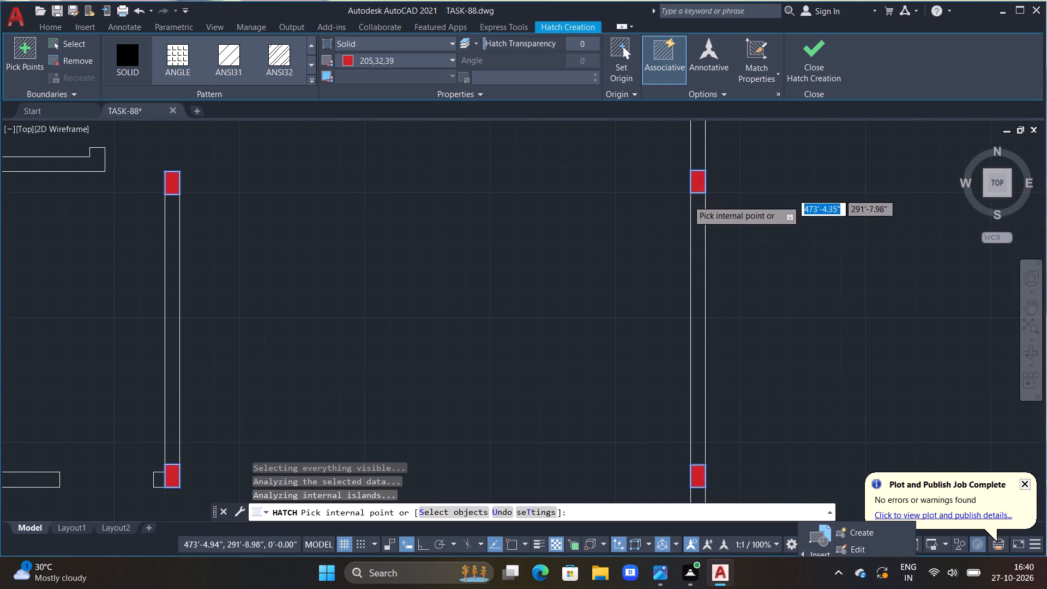
# Hatch the two lower rectangles in the left outer wall, at the small room's bottom partition and the lowest partition, and finish hatching.
pyautogui.moveTo(544, 297); pyautogui.dragTo(655, 291, button='middle')
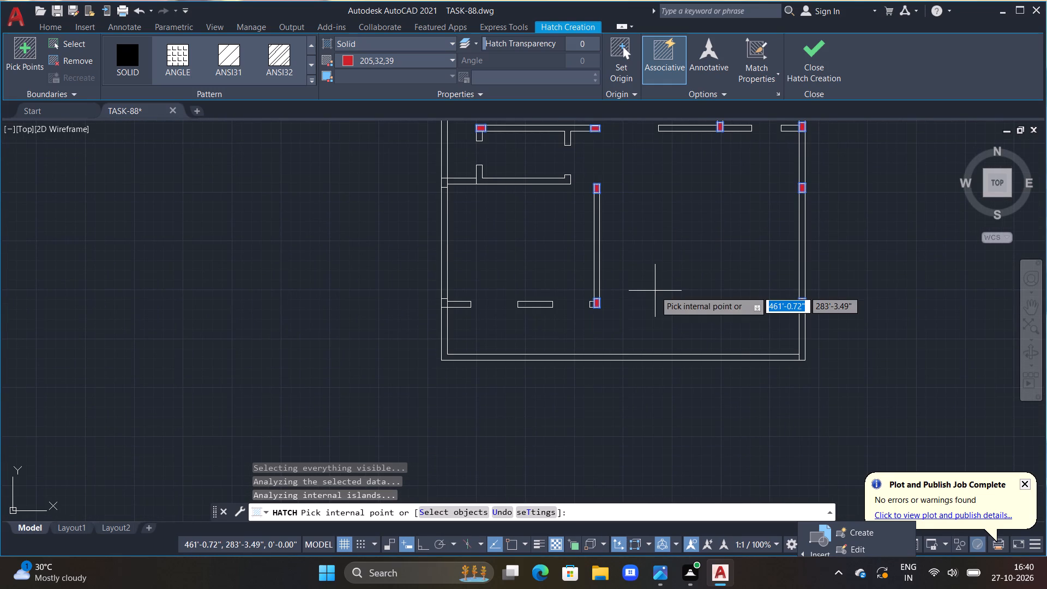
pyautogui.moveTo(470, 241); pyautogui.dragTo(476, 279, button='middle')
pyautogui.scroll(3, 451, 223)
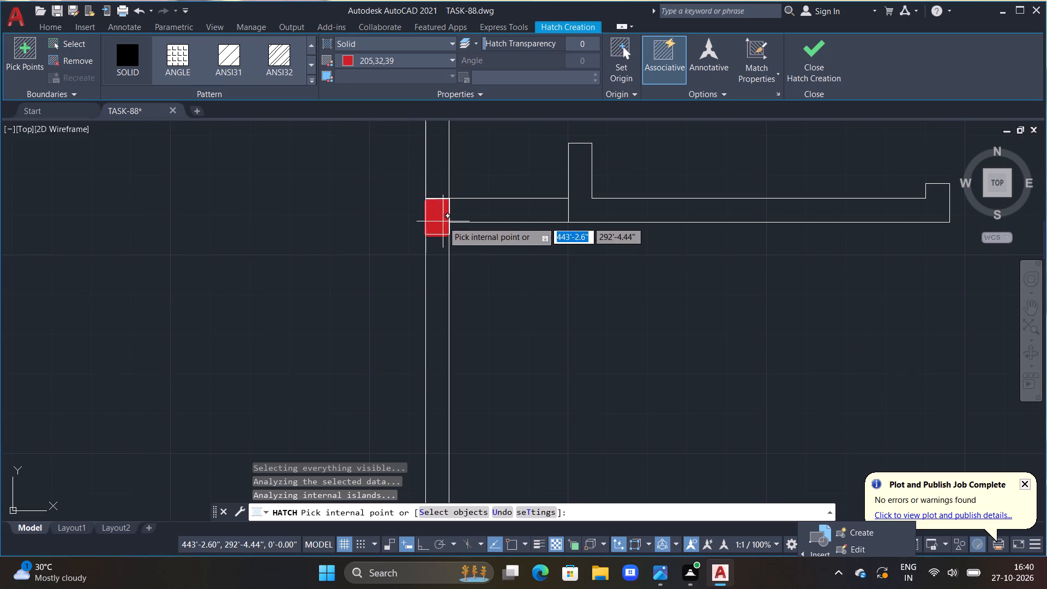
pyautogui.click(443, 221)
pyautogui.scroll(-3, 448, 253)
pyautogui.moveTo(459, 326); pyautogui.dragTo(485, 213, button='middle')
pyautogui.scroll(2, 472, 273)
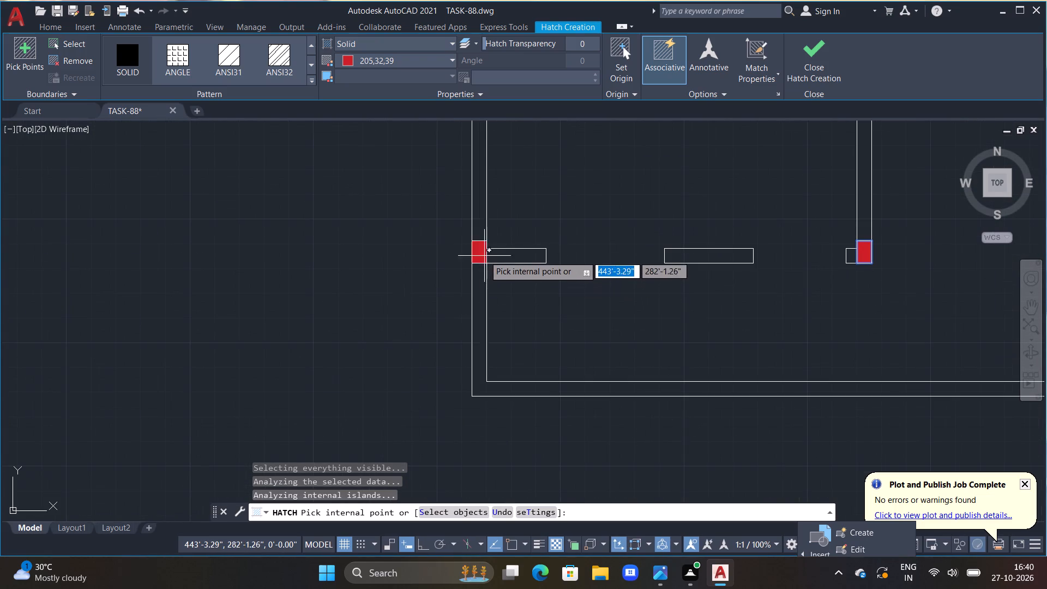
pyautogui.click(479, 249)
pyautogui.press('Escape')
pyautogui.scroll(-3, 499, 270)
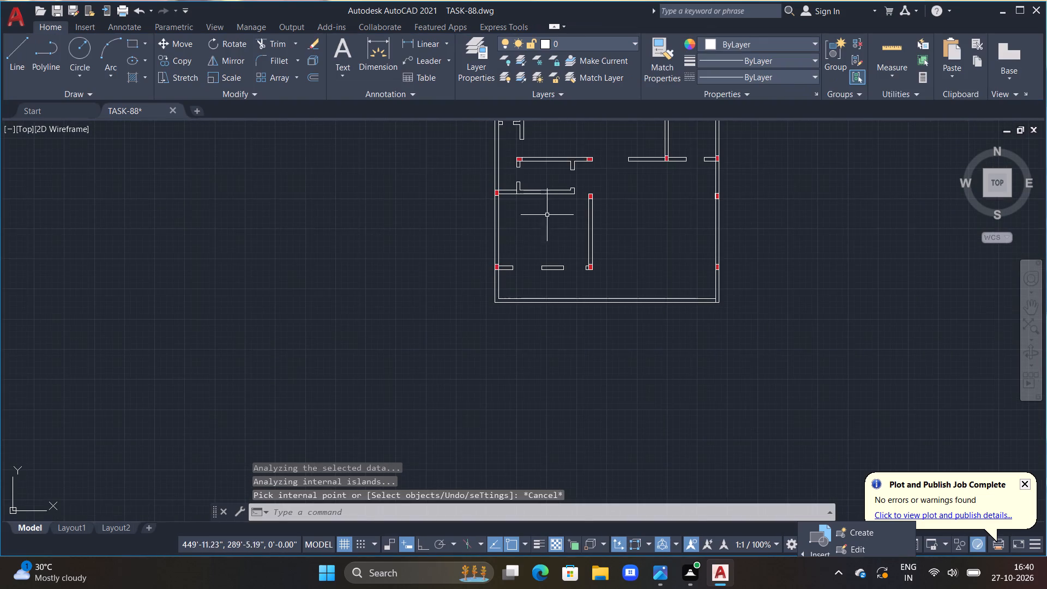
# Start a solid hatch in Cyan and fill the top outer wall on both sides of its red junction rectangle.
pyautogui.scroll(-1, 574, 219)
pyautogui.moveTo(589, 214); pyautogui.dragTo(591, 299, button='middle')
pyautogui.press('Escape')
pyautogui.scroll(-1, 582, 269)
pyautogui.moveTo(582, 232); pyautogui.dragTo(571, 353, button='middle')
pyautogui.scroll(3, 570, 342)
pyautogui.press('Escape')
pyautogui.press('Escape')
pyautogui.moveTo(568, 320); pyautogui.dragTo(565, 333, button='middle')
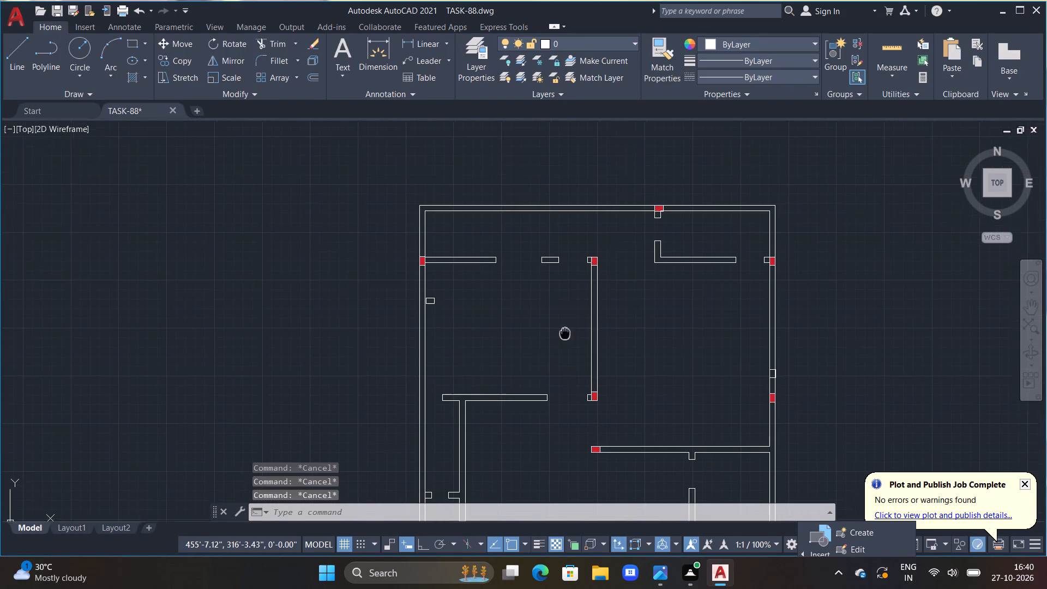
pyautogui.moveTo(565, 333); pyautogui.dragTo(562, 336, button='middle')
pyautogui.scroll(1, 555, 322)
pyautogui.write('H')
pyautogui.press('space')
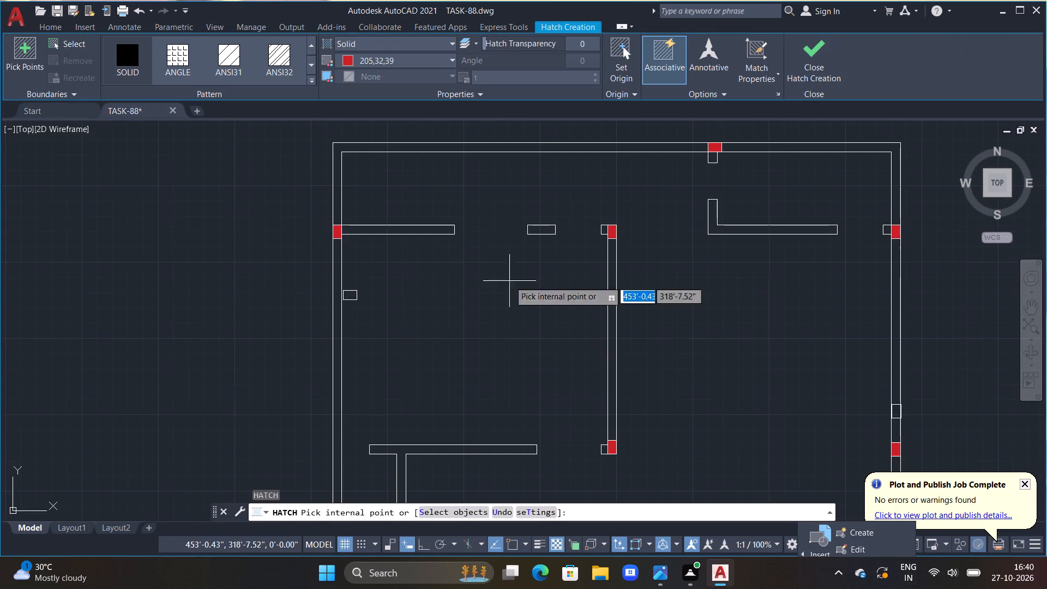
pyautogui.click(443, 64)
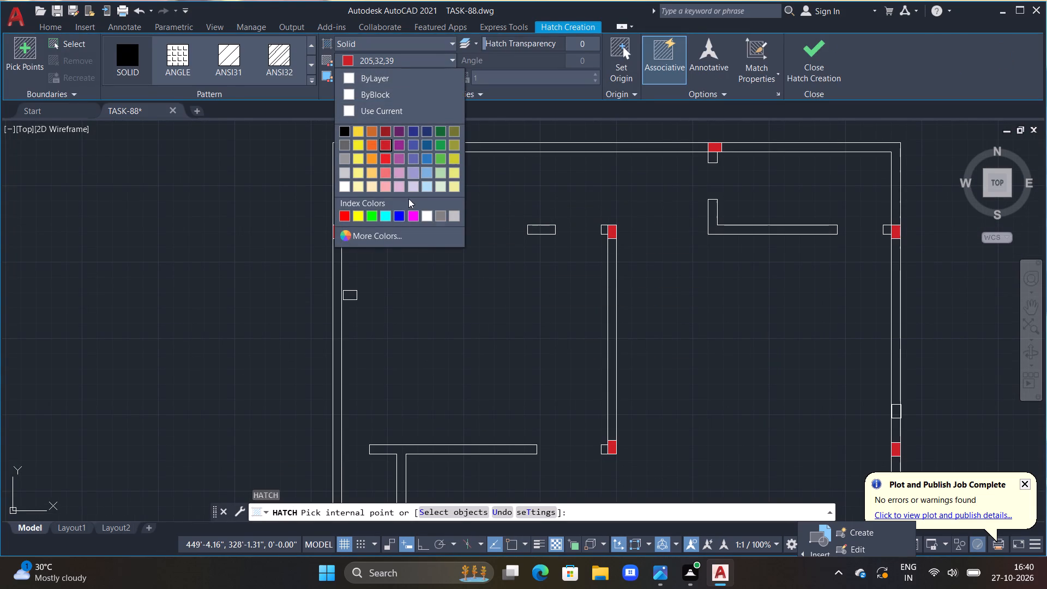
pyautogui.click(380, 213)
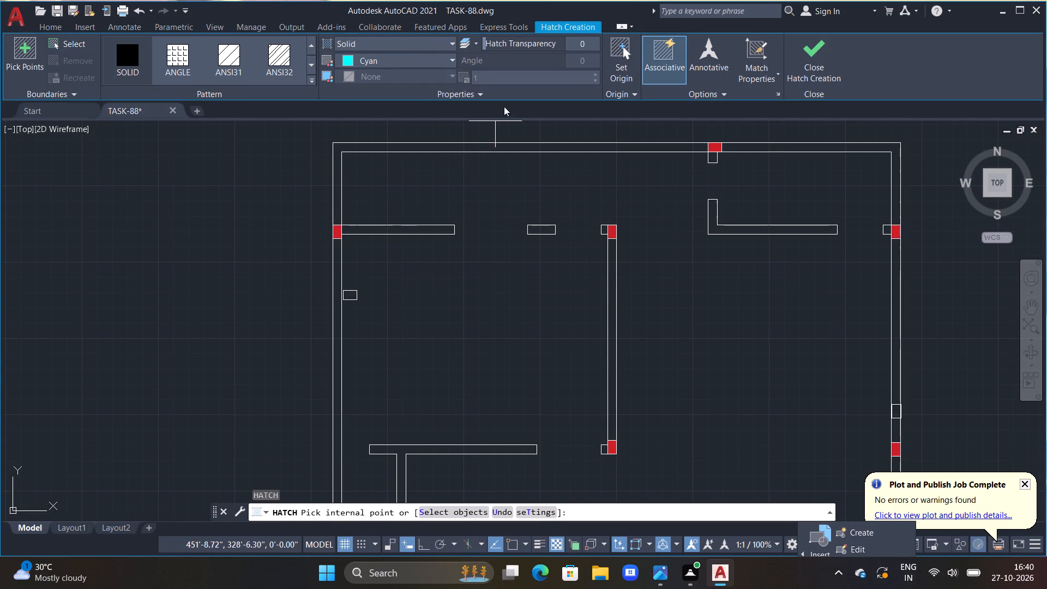
pyautogui.click(507, 145)
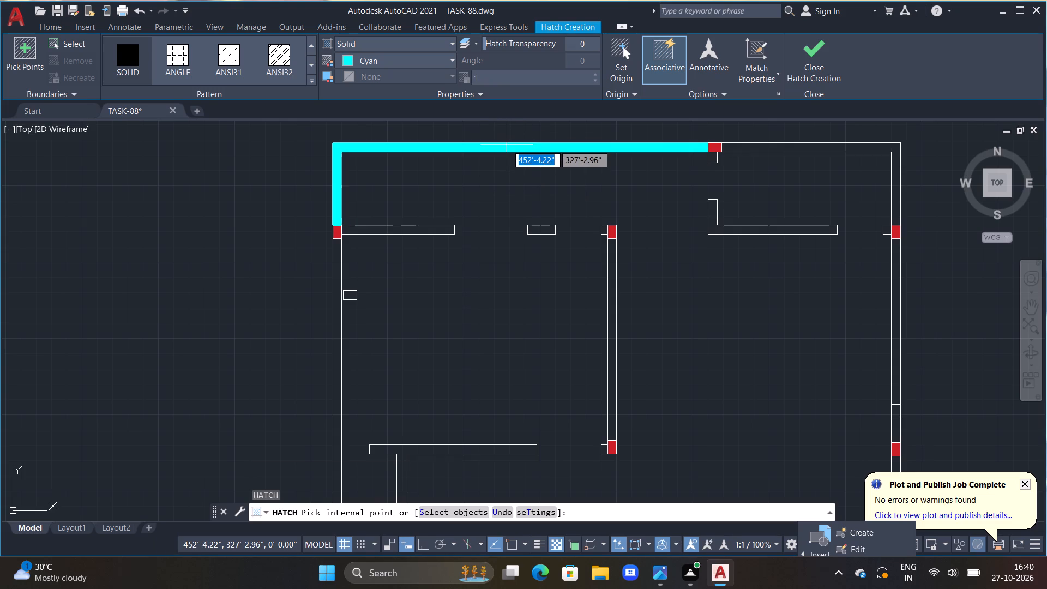
pyautogui.click(749, 149)
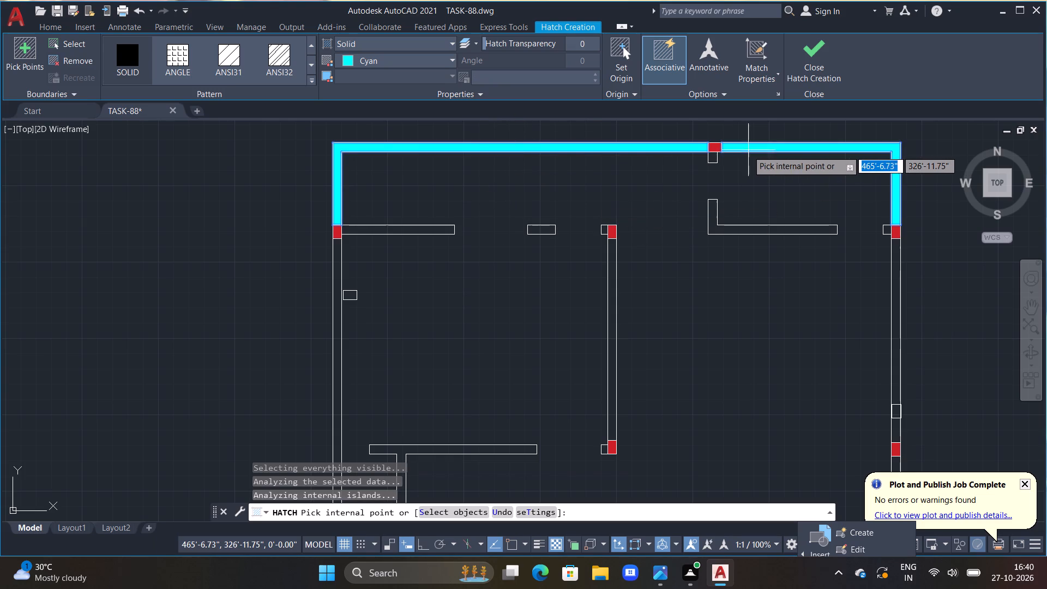
# Hatch the L-shaped, upper vertical, upper-left and T-shaped partitions, plus the adjoining left outer wall stretch, in solid cyan.
pyautogui.doubleClick(715, 230)
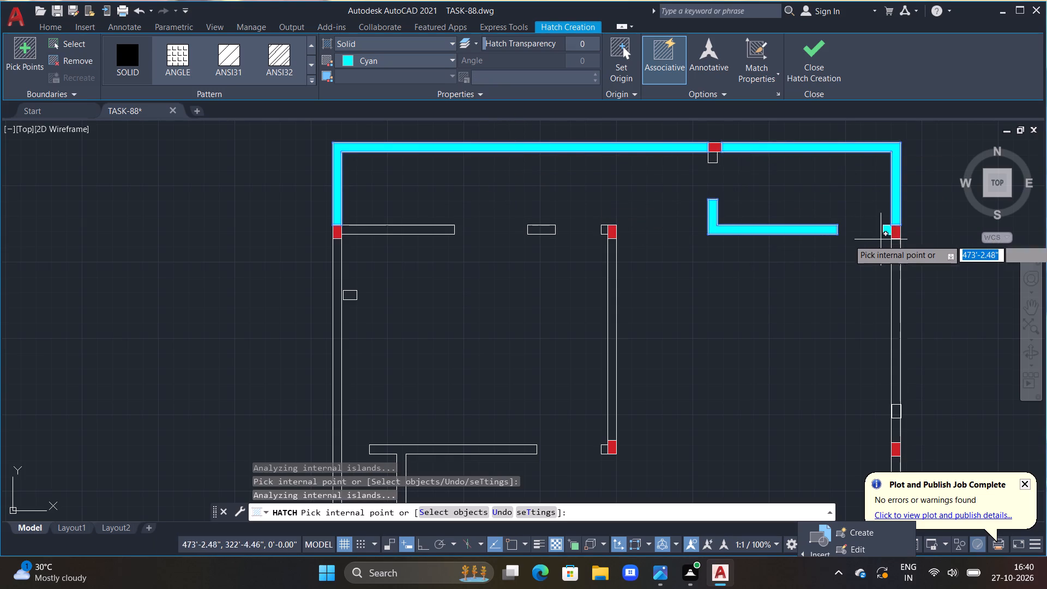
pyautogui.doubleClick(610, 314)
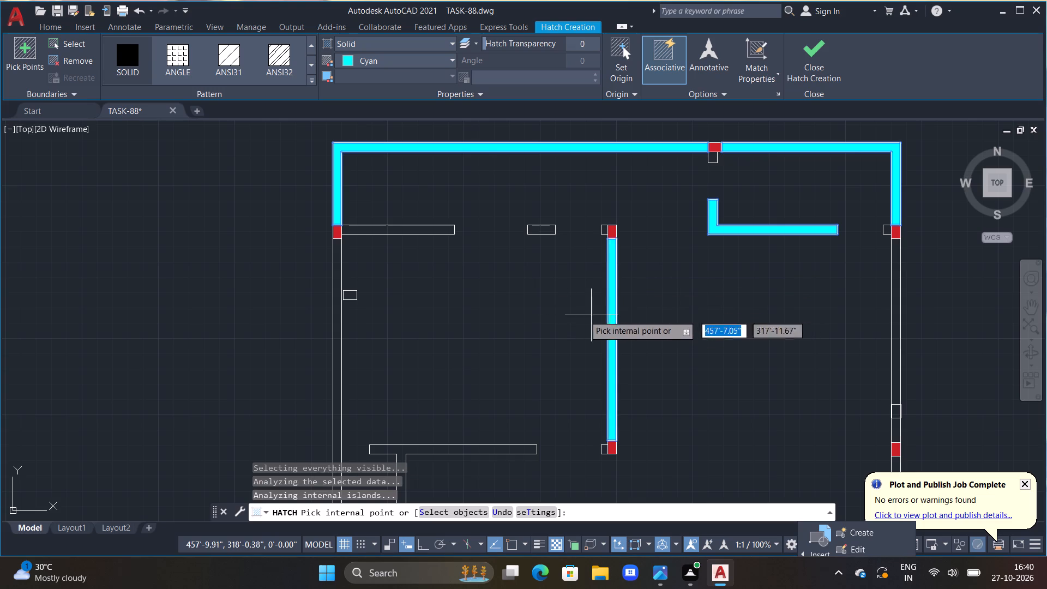
pyautogui.click(365, 229)
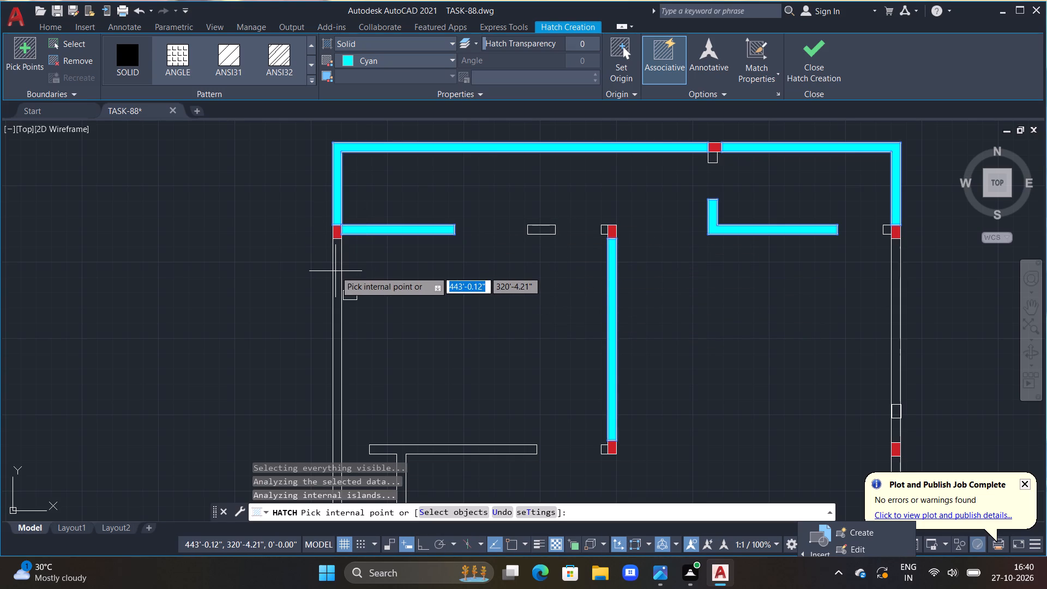
pyautogui.click(335, 271)
pyautogui.moveTo(445, 314); pyautogui.dragTo(475, 213, button='middle')
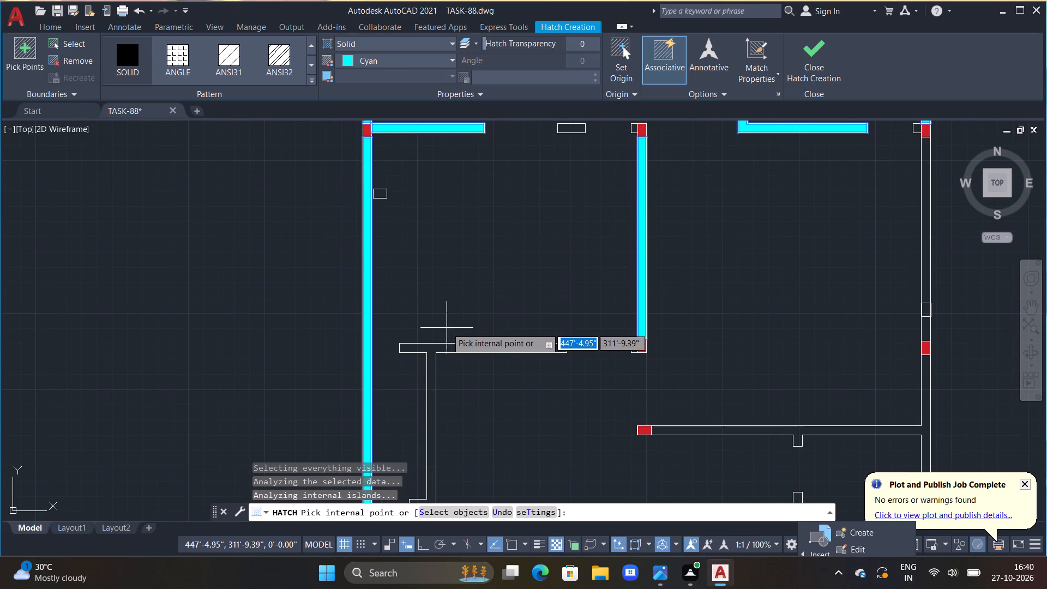
pyautogui.click(429, 351)
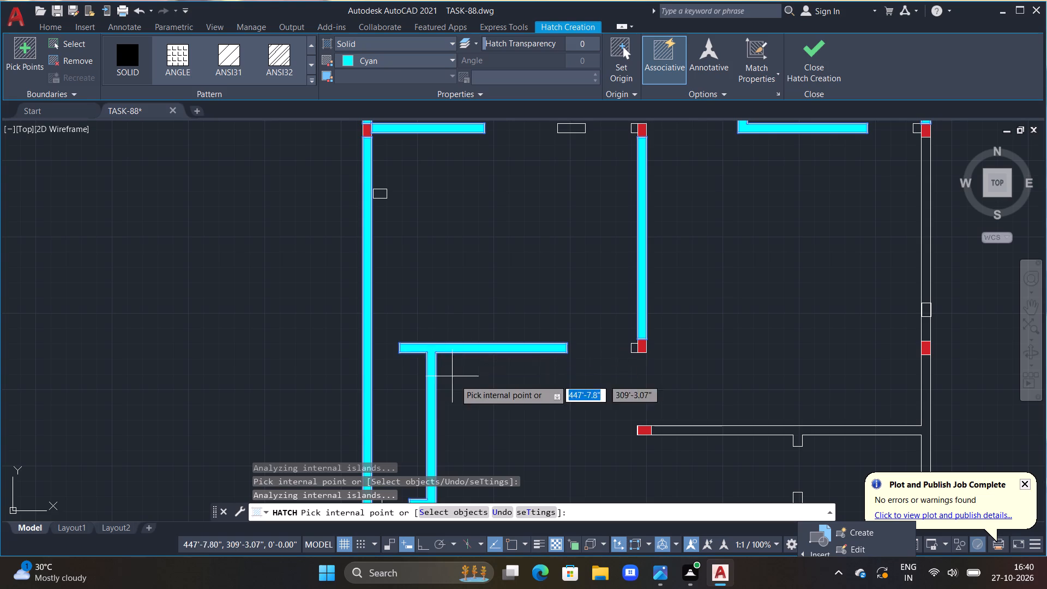
# Hatch the lower-left small room's top and bottom partitions, including the short door-side stubs, in solid cyan.
pyautogui.scroll(-1, 457, 396)
pyautogui.moveTo(458, 396); pyautogui.dragTo(466, 269, button='middle')
pyautogui.scroll(2, 453, 406)
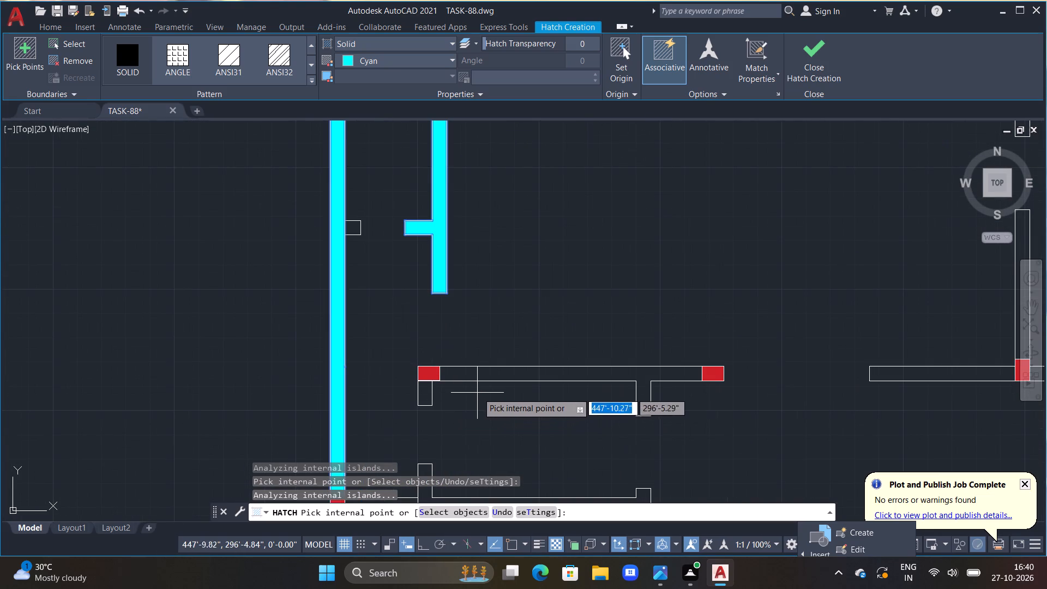
pyautogui.click(494, 375)
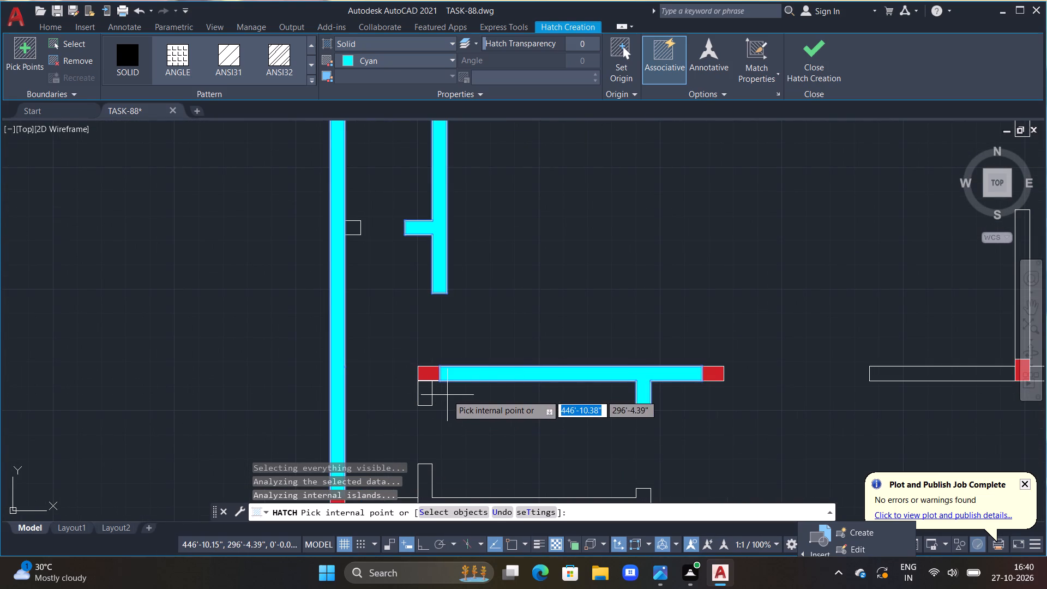
pyautogui.click(422, 388)
pyautogui.moveTo(444, 402); pyautogui.dragTo(477, 272, button='middle')
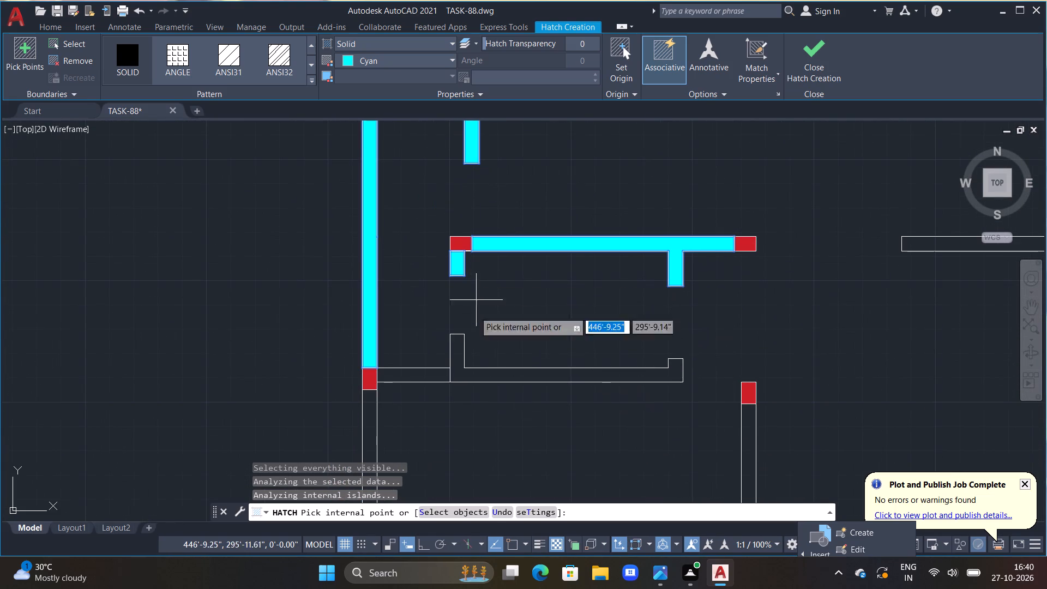
pyautogui.click(454, 371)
pyautogui.click(423, 375)
# Hatch the left outer wall below the small room, two lowest partition pieces and the lower vertical partition in cyan.
pyautogui.scroll(-1, 538, 413)
pyautogui.moveTo(576, 417); pyautogui.dragTo(571, 375, button='middle')
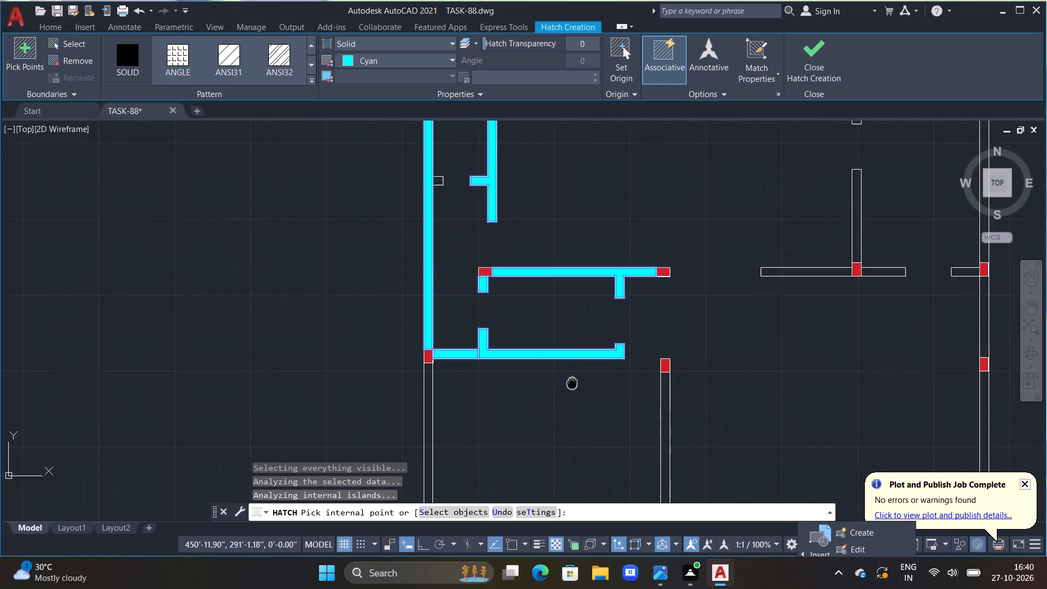
pyautogui.moveTo(571, 375); pyautogui.dragTo(568, 277, button='middle')
pyautogui.click(422, 350)
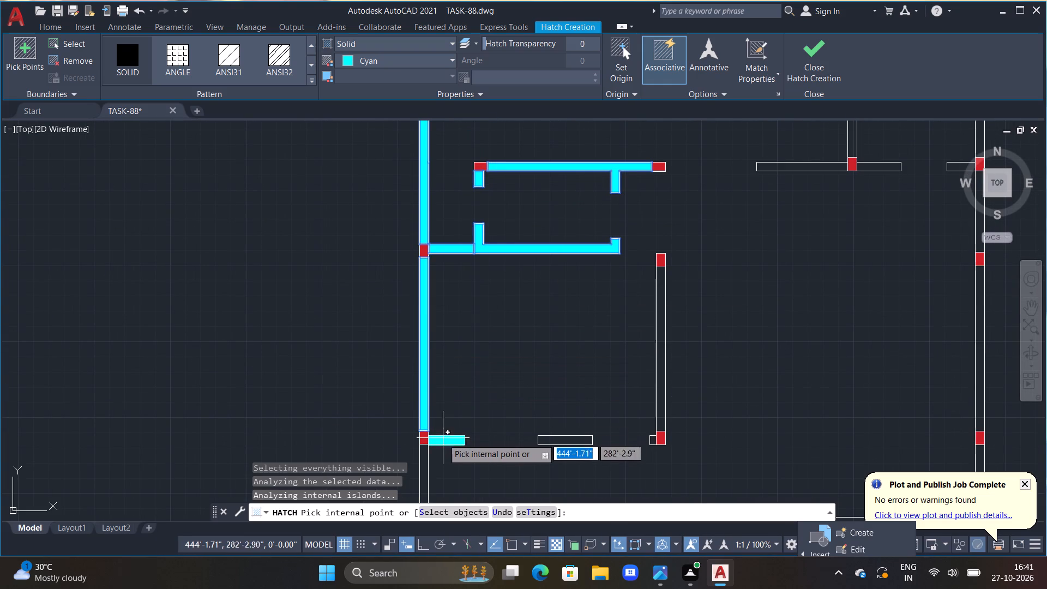
pyautogui.click(442, 442)
pyautogui.click(561, 443)
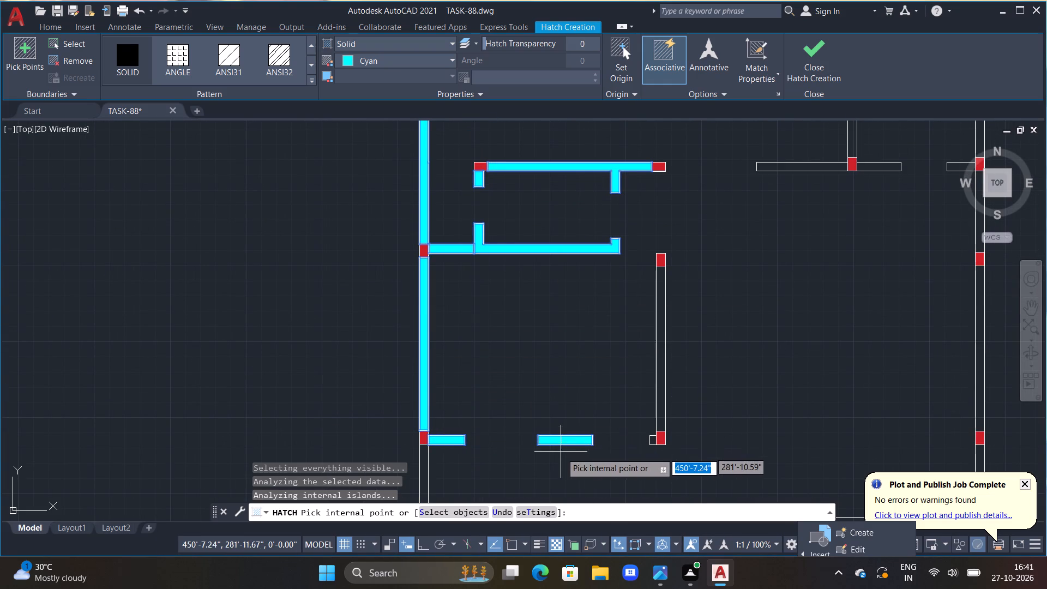
pyautogui.click(661, 390)
# Hatch the middle-right partition with its joined outer wall stretch, and the short vertical partition below it, in cyan.
pyautogui.scroll(-2, 753, 386)
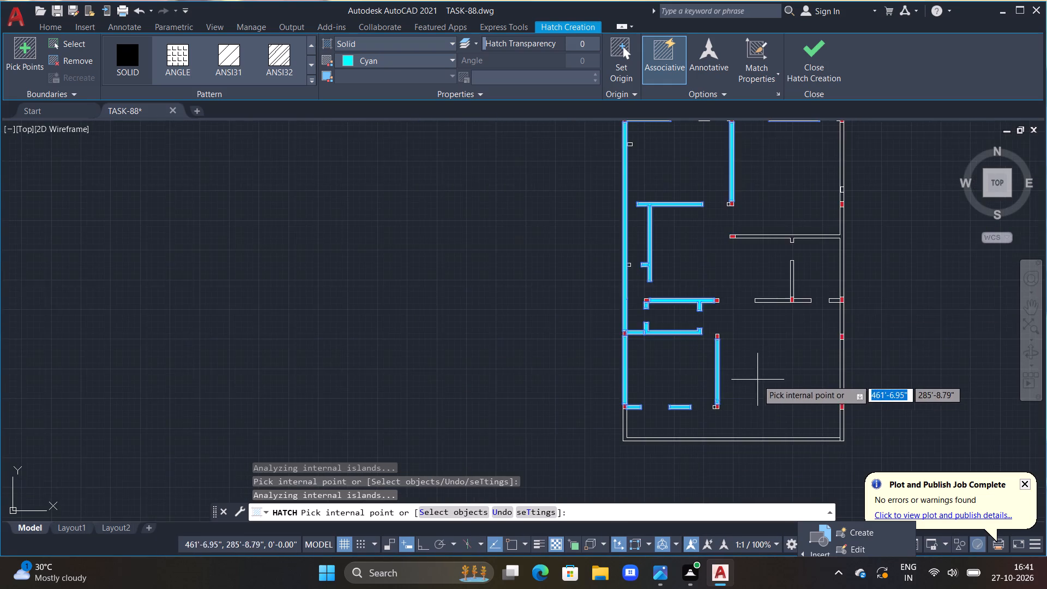
pyautogui.moveTo(817, 305); pyautogui.dragTo(642, 430, button='middle')
pyautogui.scroll(2, 632, 327)
pyautogui.click(586, 413)
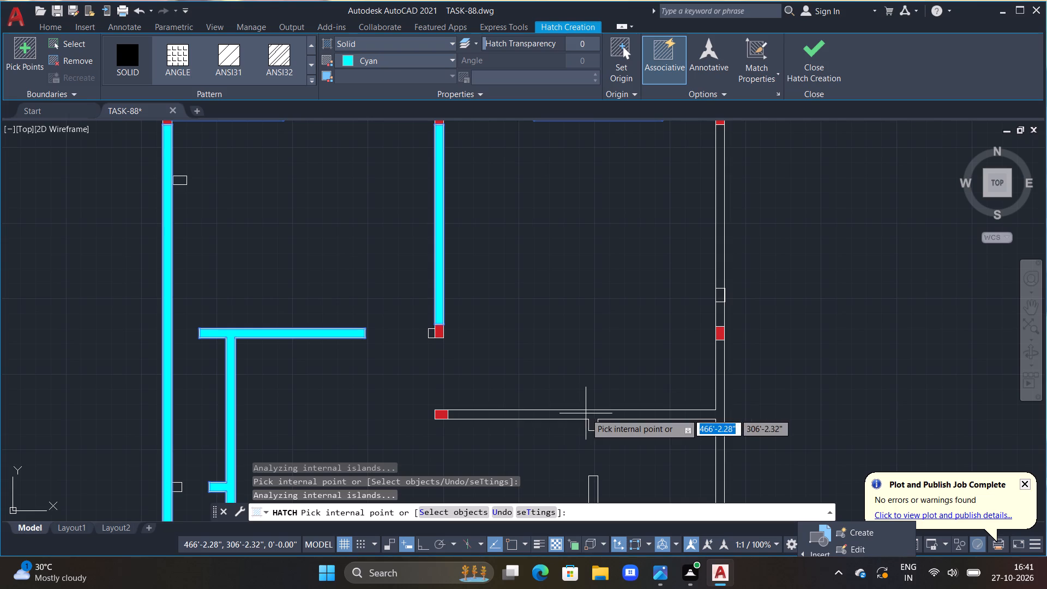
pyautogui.click(593, 485)
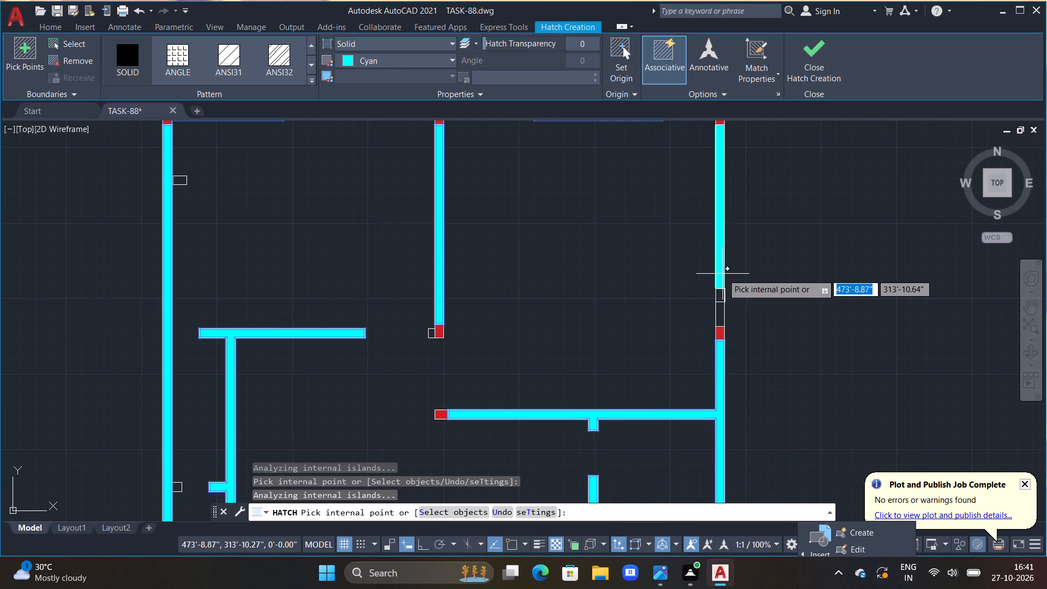
# Hatch the upper right outer wall between its red junctions in cyan, including the small unfilled rectangle.
pyautogui.moveTo(731, 259); pyautogui.dragTo(719, 357, button='middle')
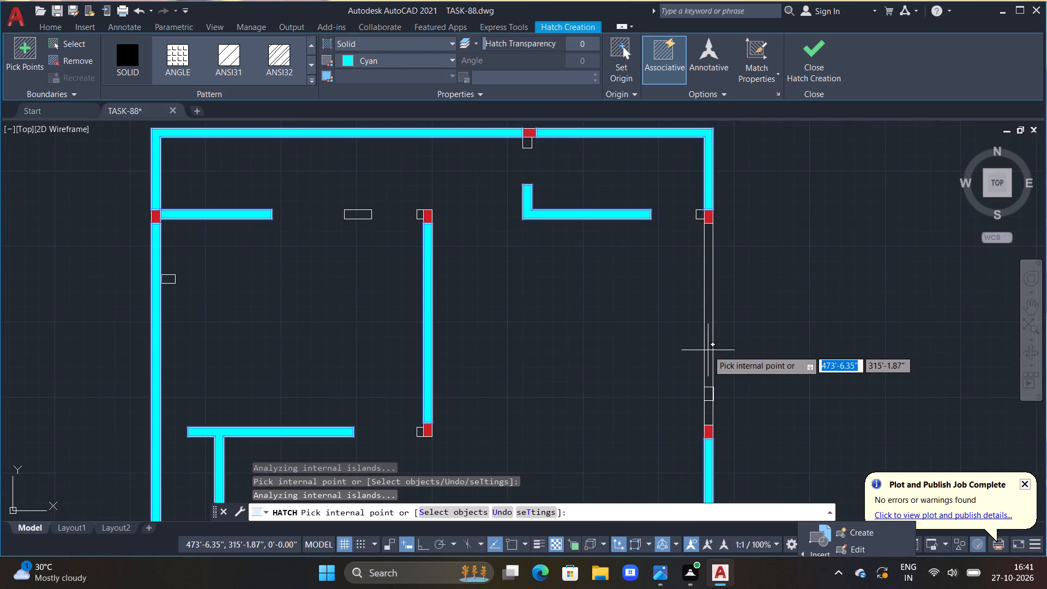
pyautogui.click(708, 351)
pyautogui.click(708, 397)
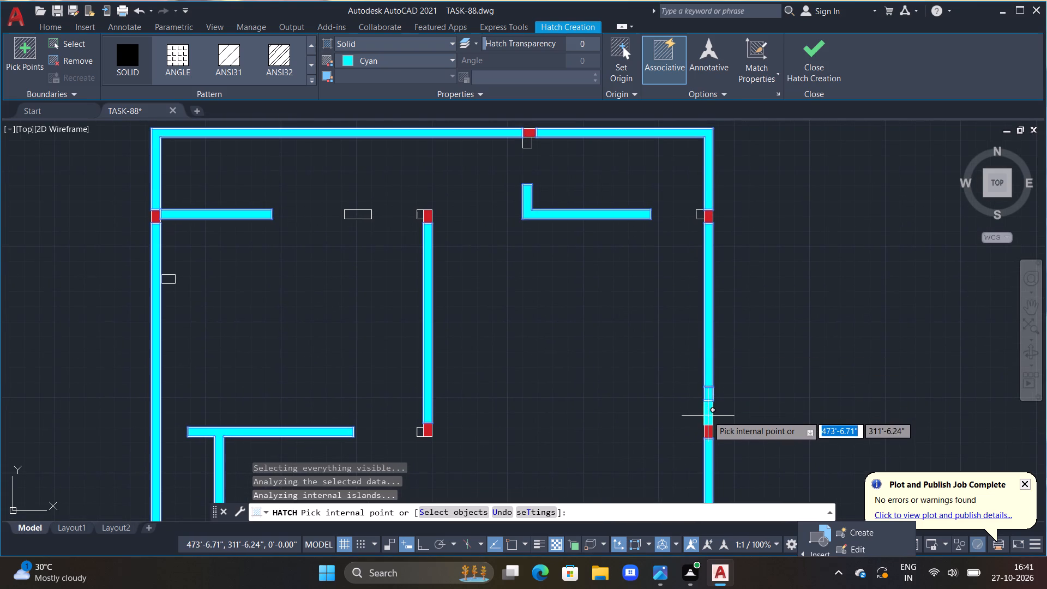
pyautogui.click(708, 416)
# Hatch the lower-right horizontal partition pieces and the two right outer wall stretches below them in cyan.
pyautogui.scroll(-2, 715, 400)
pyautogui.moveTo(744, 422); pyautogui.dragTo(718, 167, button='middle')
pyautogui.scroll(2, 613, 249)
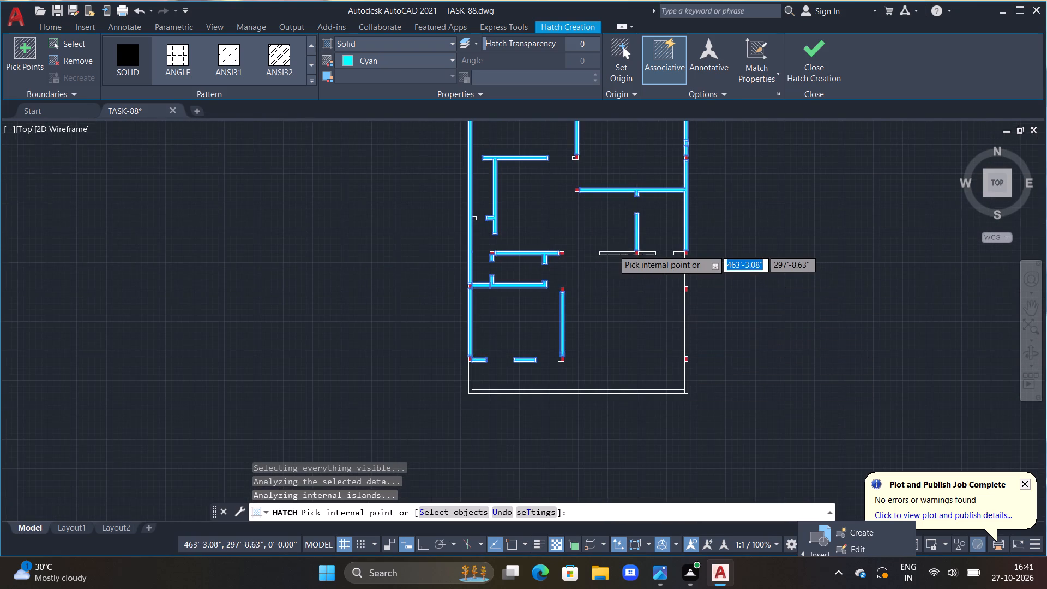
pyautogui.click(613, 261)
pyautogui.click(701, 258)
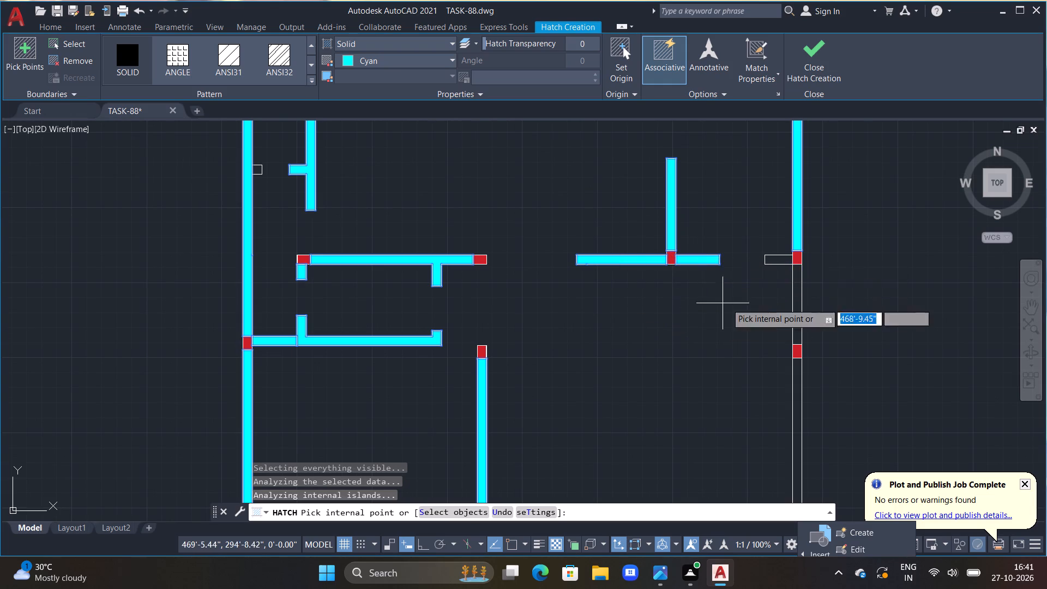
pyautogui.click(782, 262)
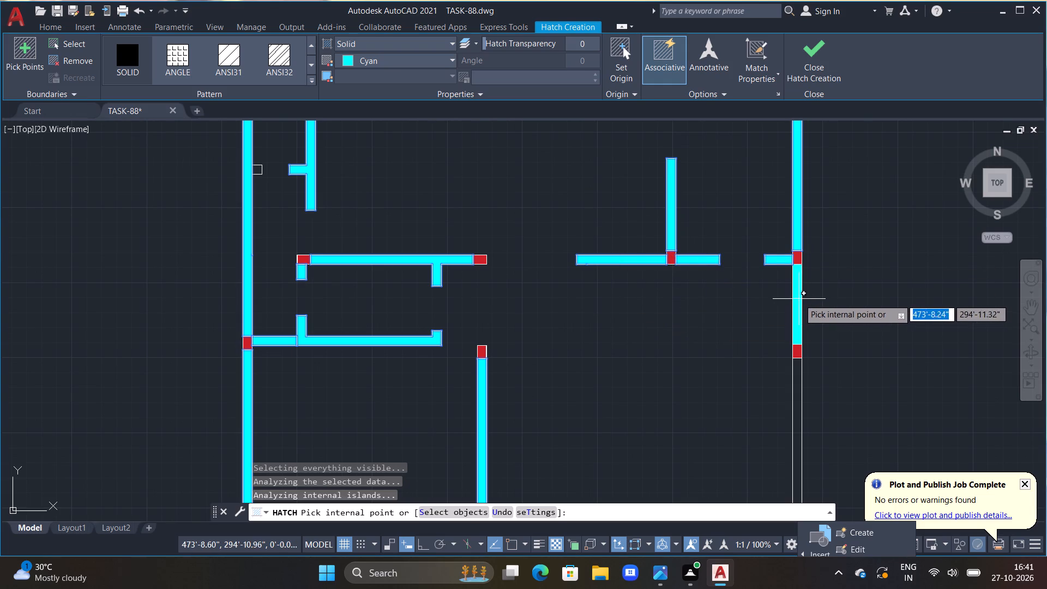
pyautogui.click(799, 299)
pyautogui.click(799, 375)
# Hatch the bottom outer wall and the lowest stretches of both side walls in cyan, and finish hatching.
pyautogui.scroll(-2, 722, 392)
pyautogui.moveTo(699, 392); pyautogui.dragTo(647, 260, button='middle')
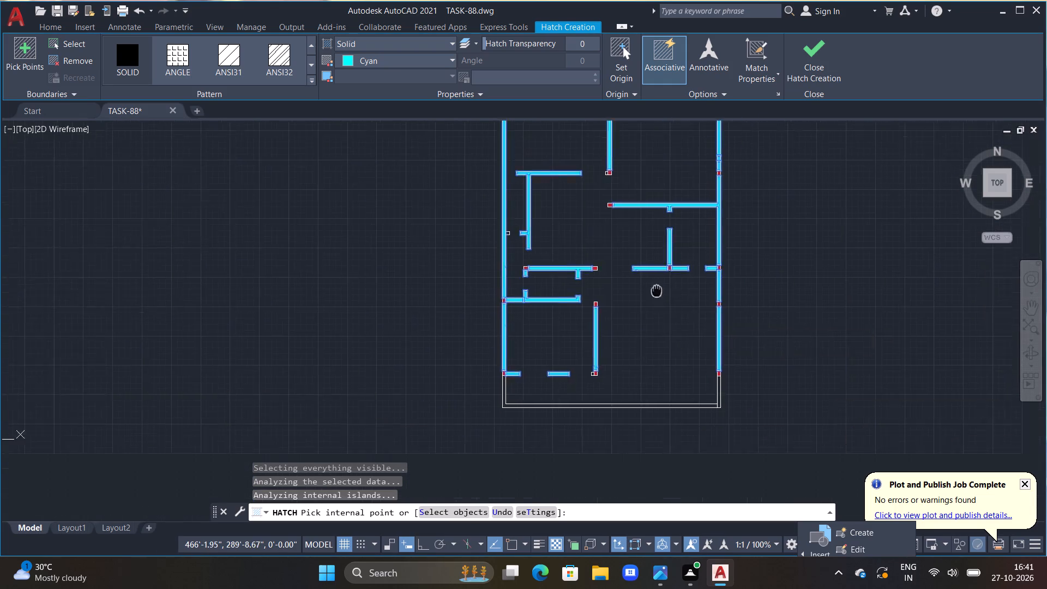
pyautogui.moveTo(647, 260); pyautogui.dragTo(616, 179, button='middle')
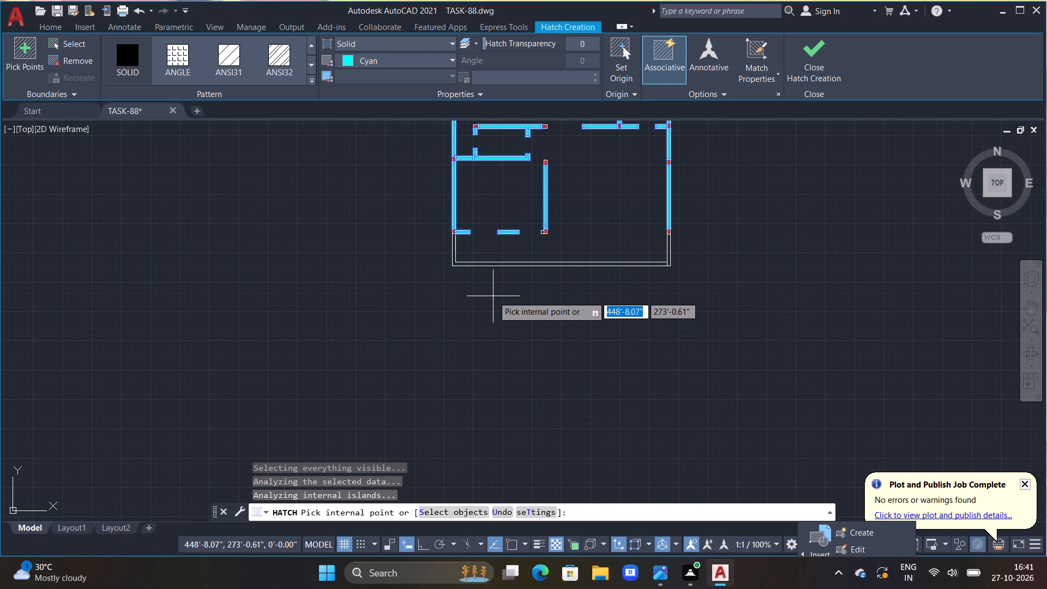
pyautogui.scroll(1, 493, 296)
pyautogui.scroll(1, 458, 241)
pyautogui.click(455, 250)
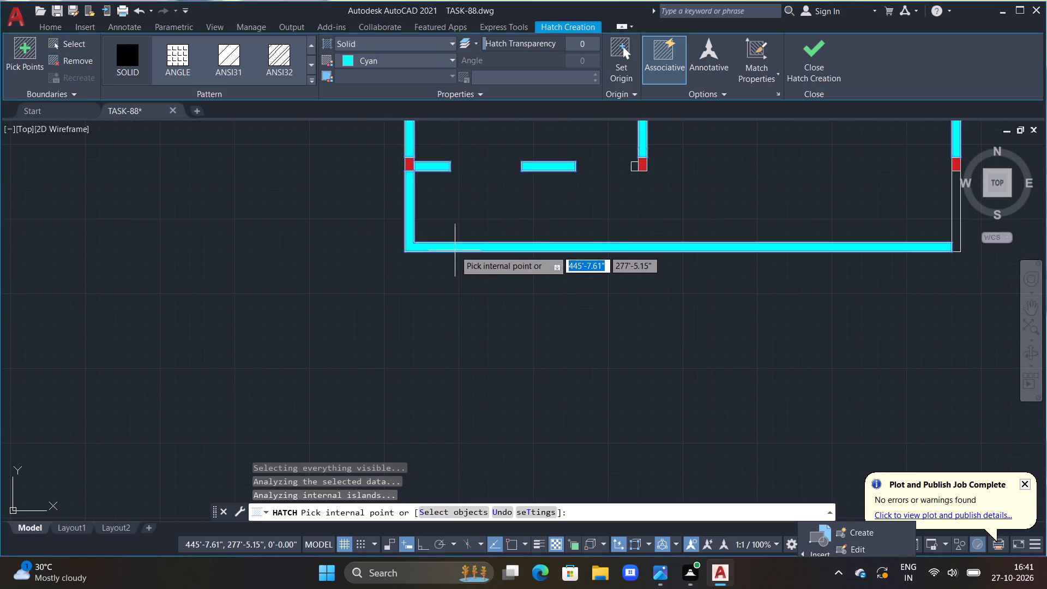
pyautogui.moveTo(840, 316); pyautogui.dragTo(466, 433, button='middle')
pyautogui.scroll(1, 466, 433)
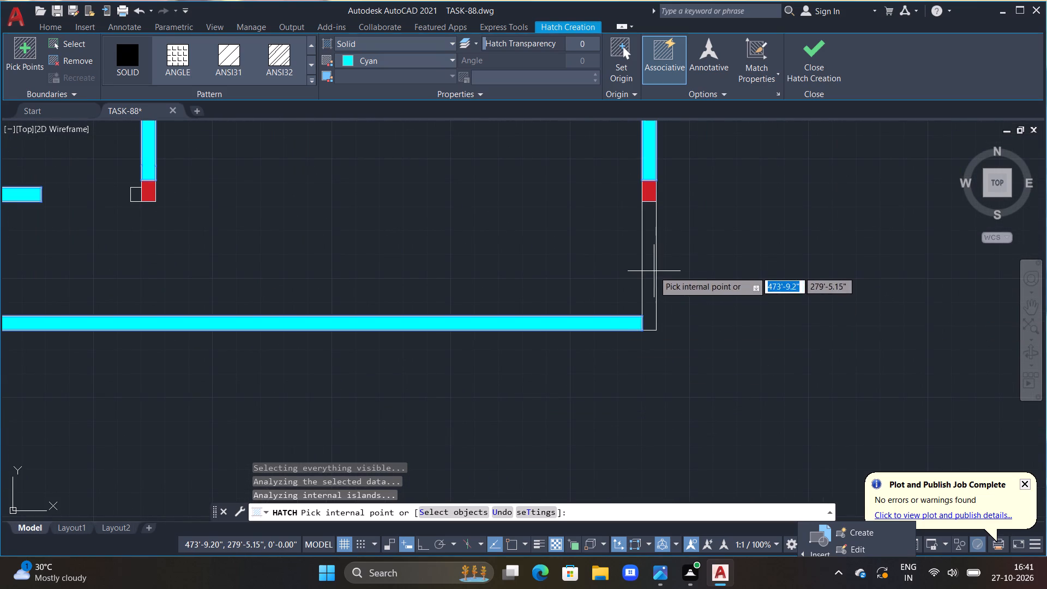
pyautogui.doubleClick(654, 271)
pyautogui.press('Escape')
# Examine the white-outlined rectangle in the right outer wall, just above the red junction rectangle.
pyautogui.scroll(-2, 671, 287)
pyautogui.moveTo(649, 197); pyautogui.dragTo(698, 377, button='middle')
pyautogui.scroll(-2, 690, 340)
pyautogui.scroll(3, 707, 279)
pyautogui.moveTo(713, 275); pyautogui.dragTo(745, 467, button='middle')
pyautogui.scroll(1, 715, 401)
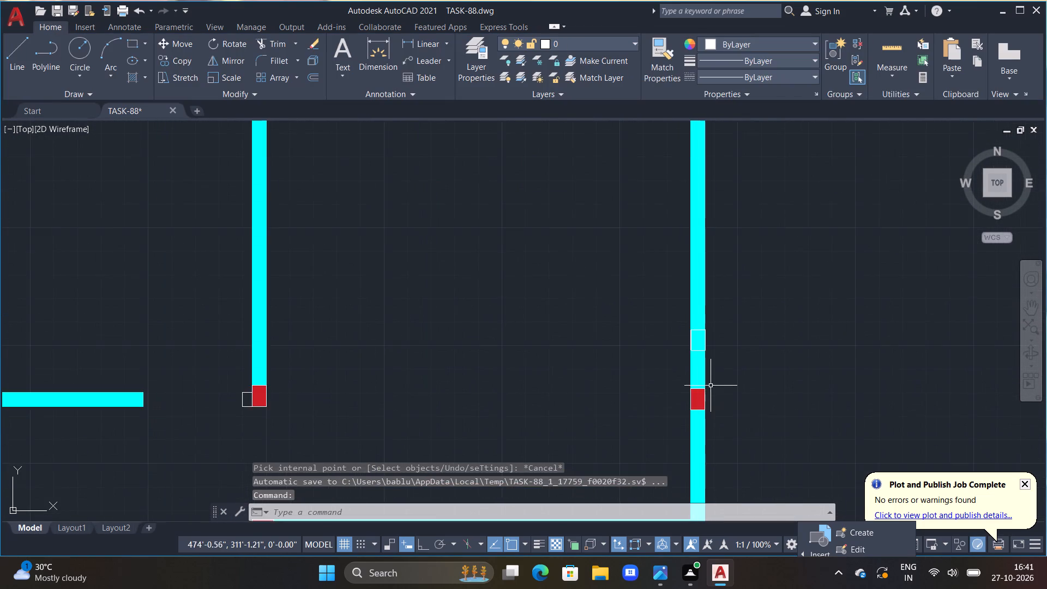
pyautogui.scroll(3, 706, 383)
pyautogui.moveTo(696, 395); pyautogui.dragTo(720, 475, button='middle')
pyautogui.scroll(1, 707, 391)
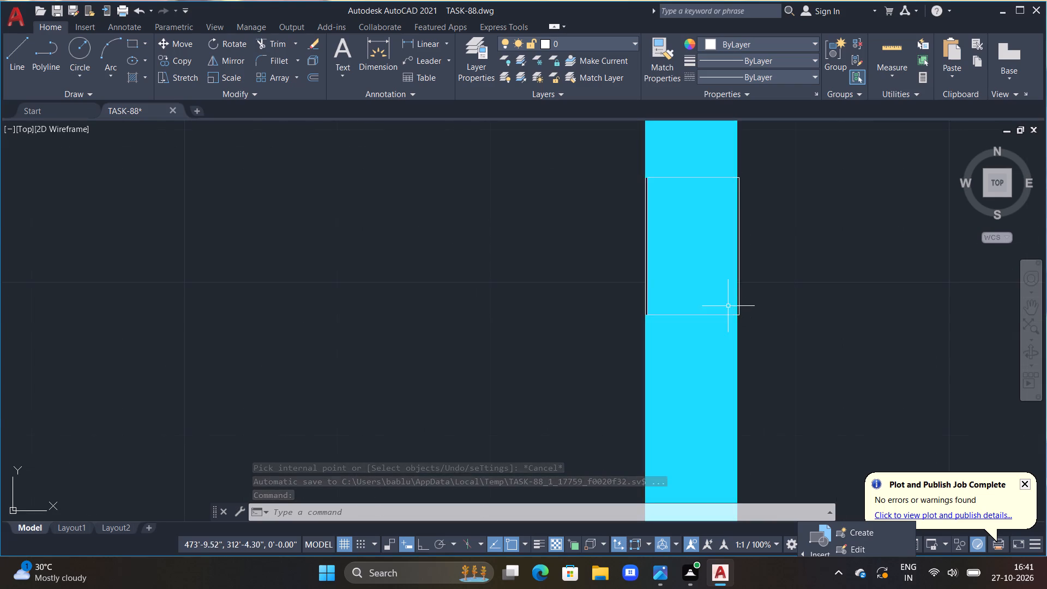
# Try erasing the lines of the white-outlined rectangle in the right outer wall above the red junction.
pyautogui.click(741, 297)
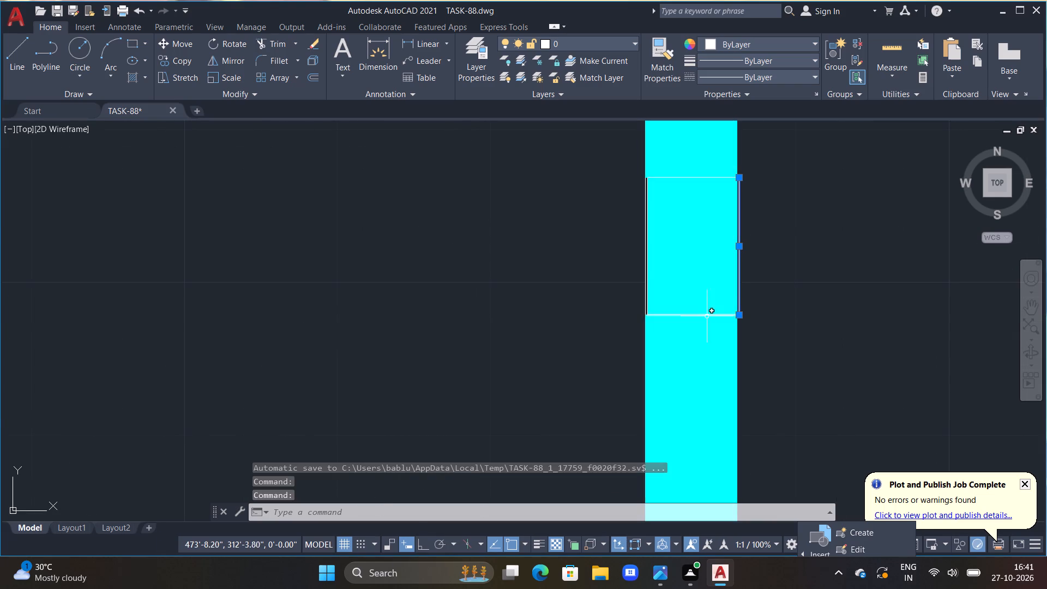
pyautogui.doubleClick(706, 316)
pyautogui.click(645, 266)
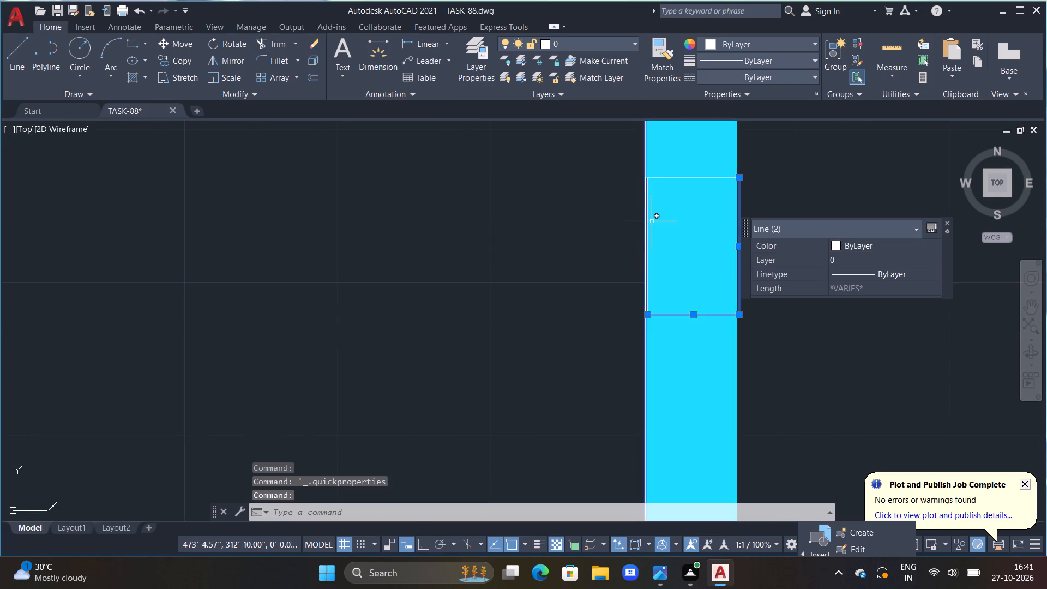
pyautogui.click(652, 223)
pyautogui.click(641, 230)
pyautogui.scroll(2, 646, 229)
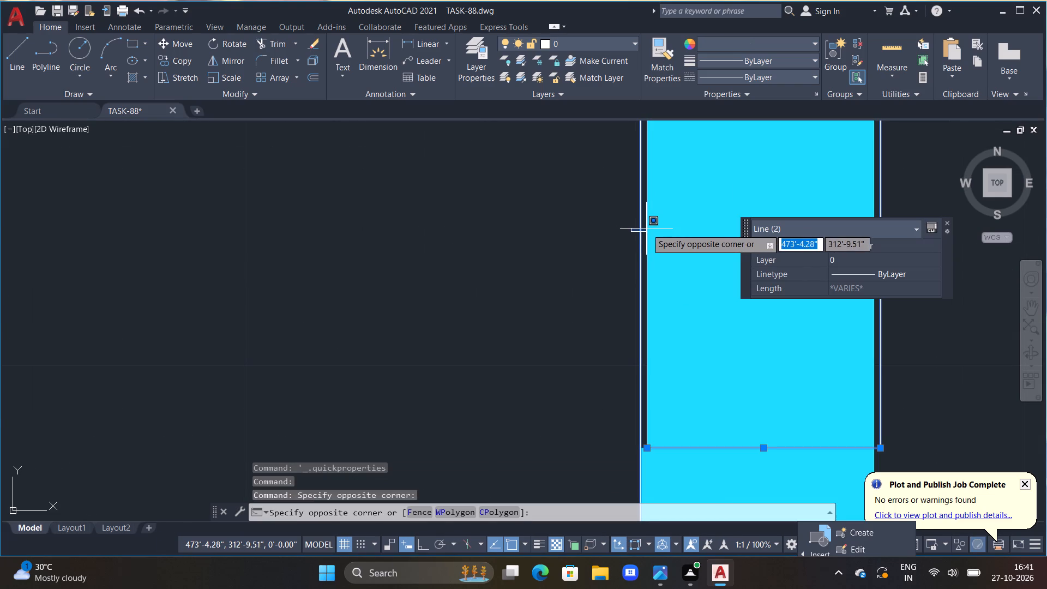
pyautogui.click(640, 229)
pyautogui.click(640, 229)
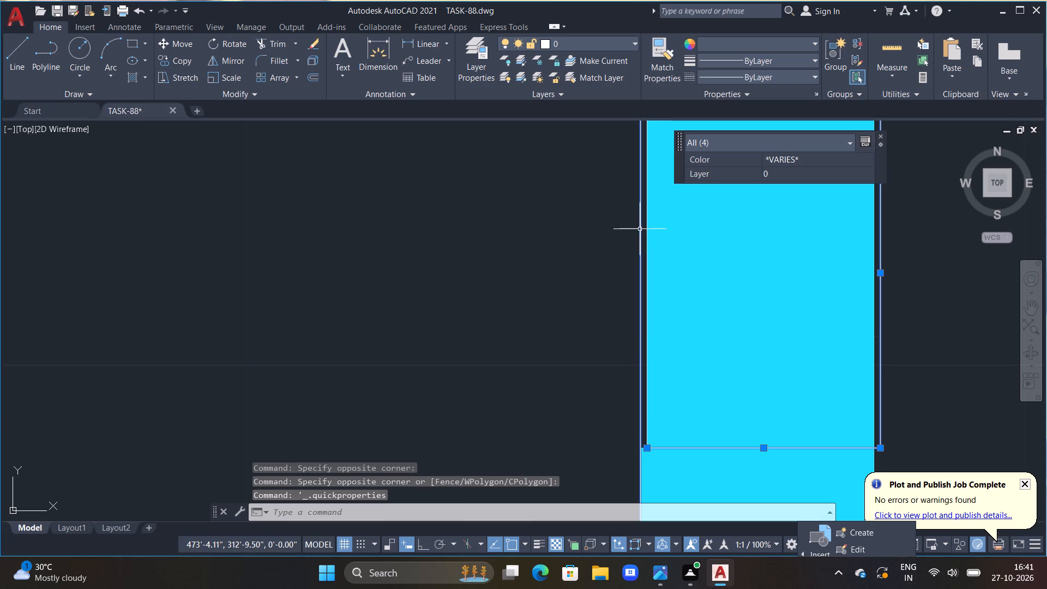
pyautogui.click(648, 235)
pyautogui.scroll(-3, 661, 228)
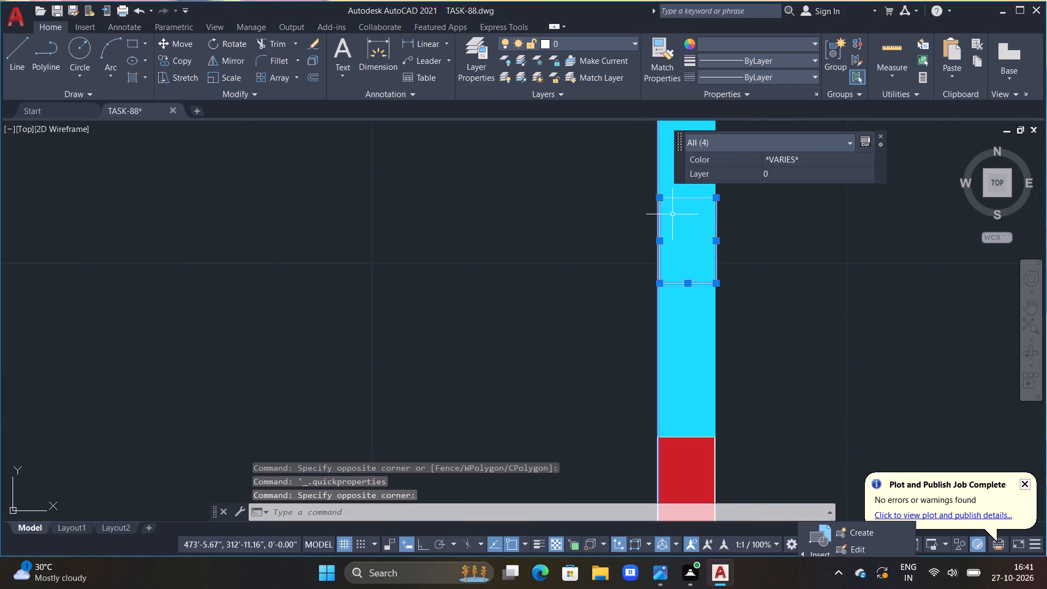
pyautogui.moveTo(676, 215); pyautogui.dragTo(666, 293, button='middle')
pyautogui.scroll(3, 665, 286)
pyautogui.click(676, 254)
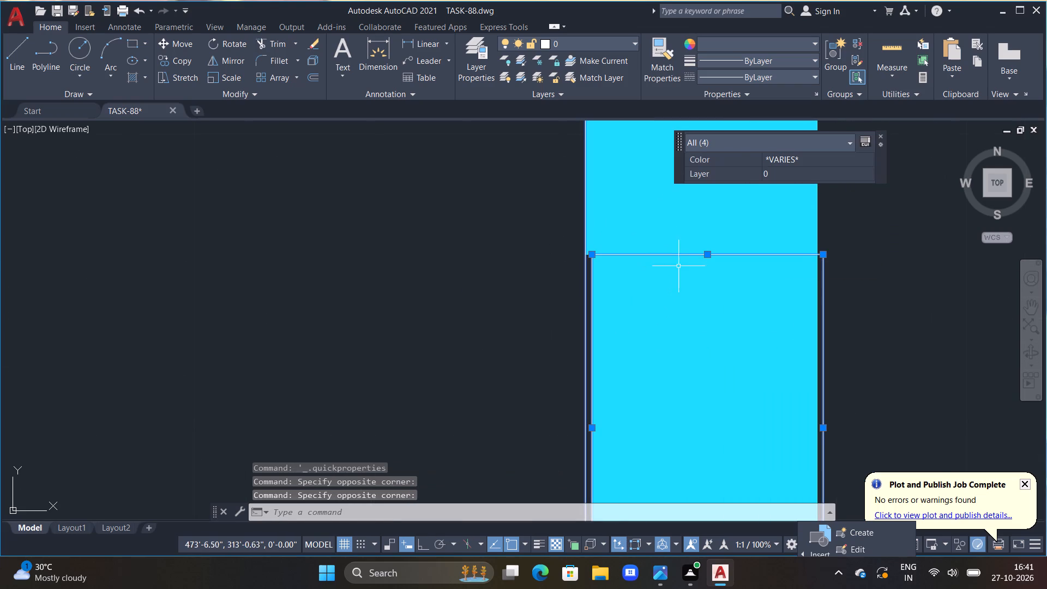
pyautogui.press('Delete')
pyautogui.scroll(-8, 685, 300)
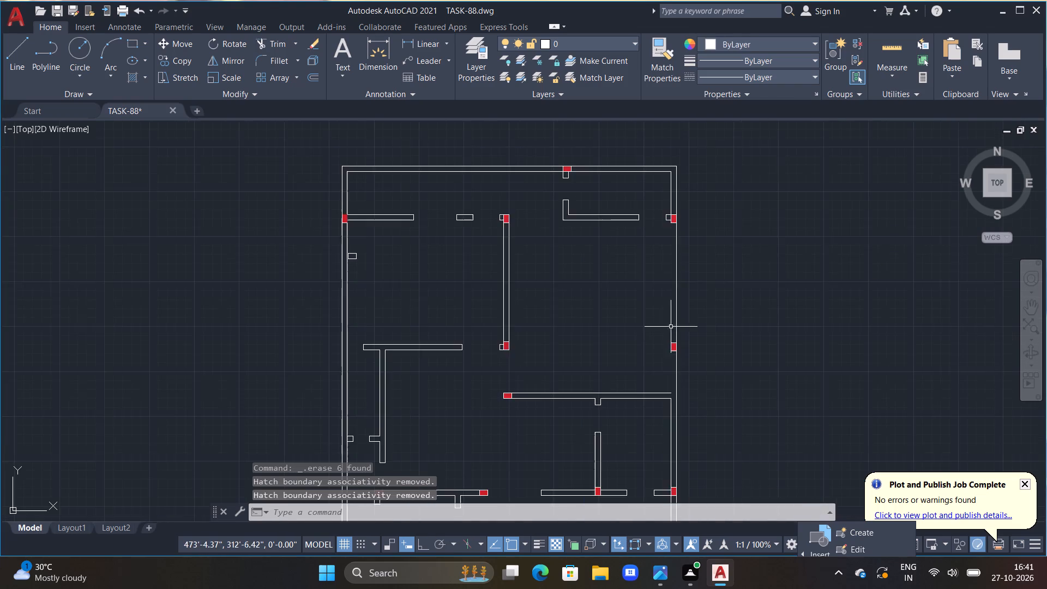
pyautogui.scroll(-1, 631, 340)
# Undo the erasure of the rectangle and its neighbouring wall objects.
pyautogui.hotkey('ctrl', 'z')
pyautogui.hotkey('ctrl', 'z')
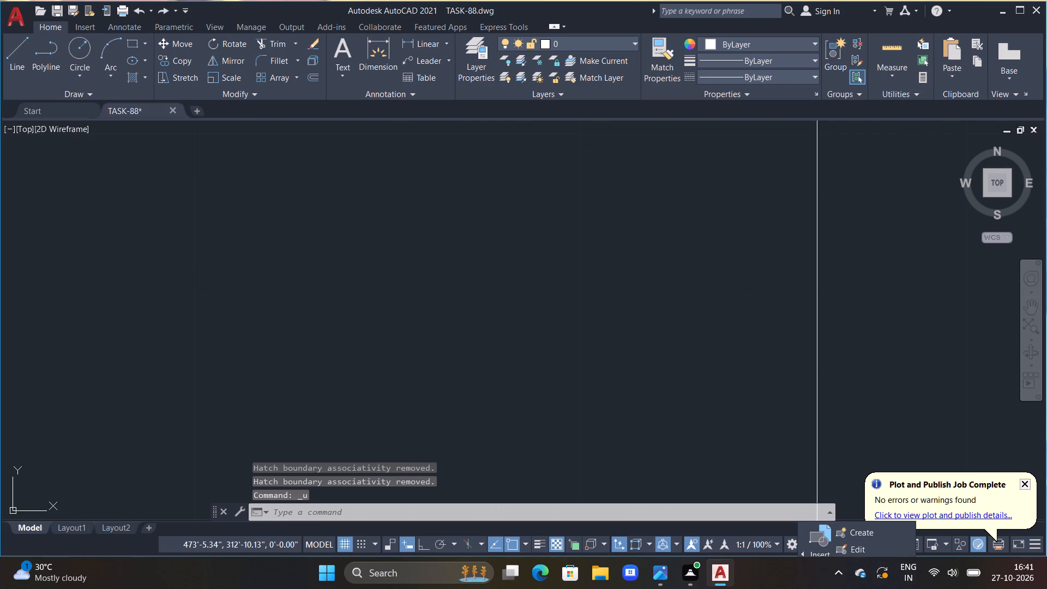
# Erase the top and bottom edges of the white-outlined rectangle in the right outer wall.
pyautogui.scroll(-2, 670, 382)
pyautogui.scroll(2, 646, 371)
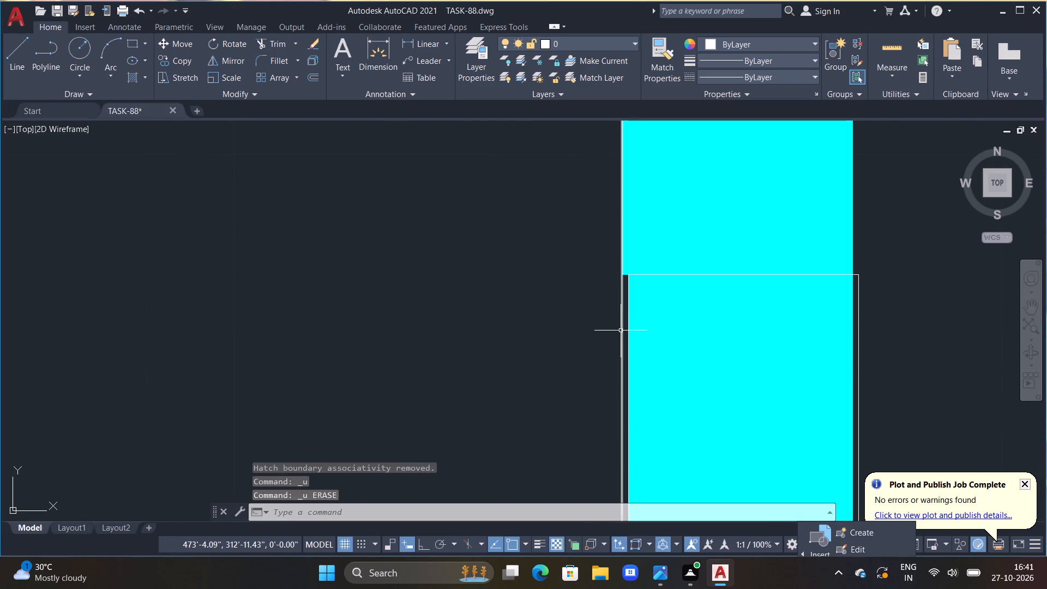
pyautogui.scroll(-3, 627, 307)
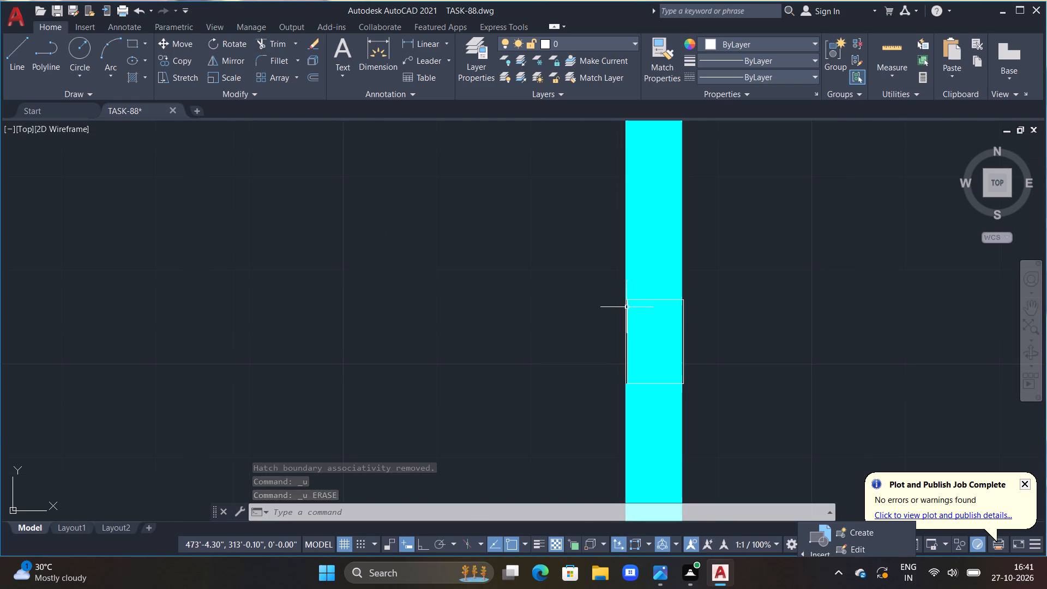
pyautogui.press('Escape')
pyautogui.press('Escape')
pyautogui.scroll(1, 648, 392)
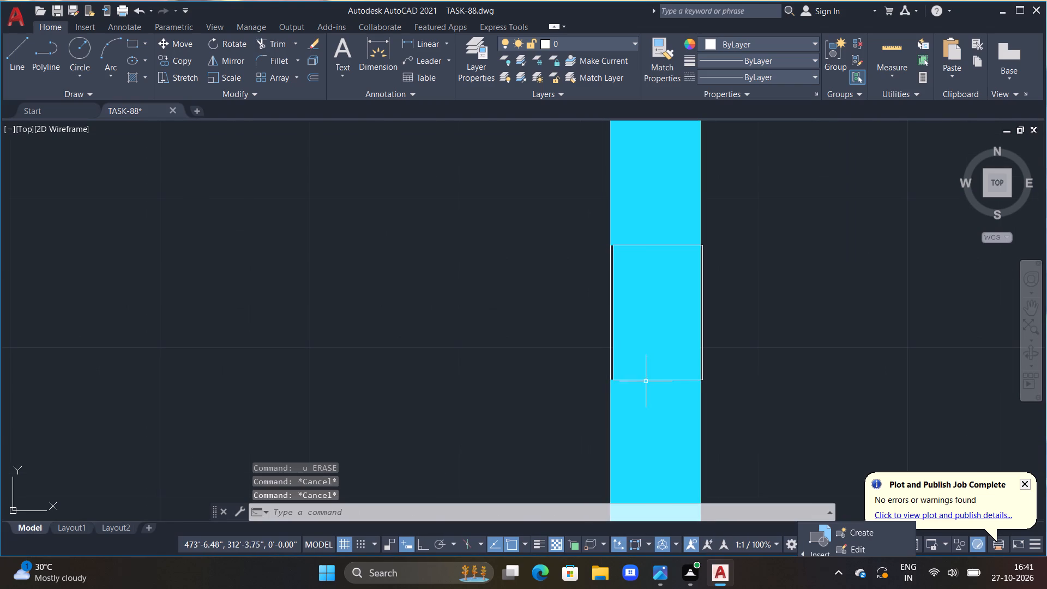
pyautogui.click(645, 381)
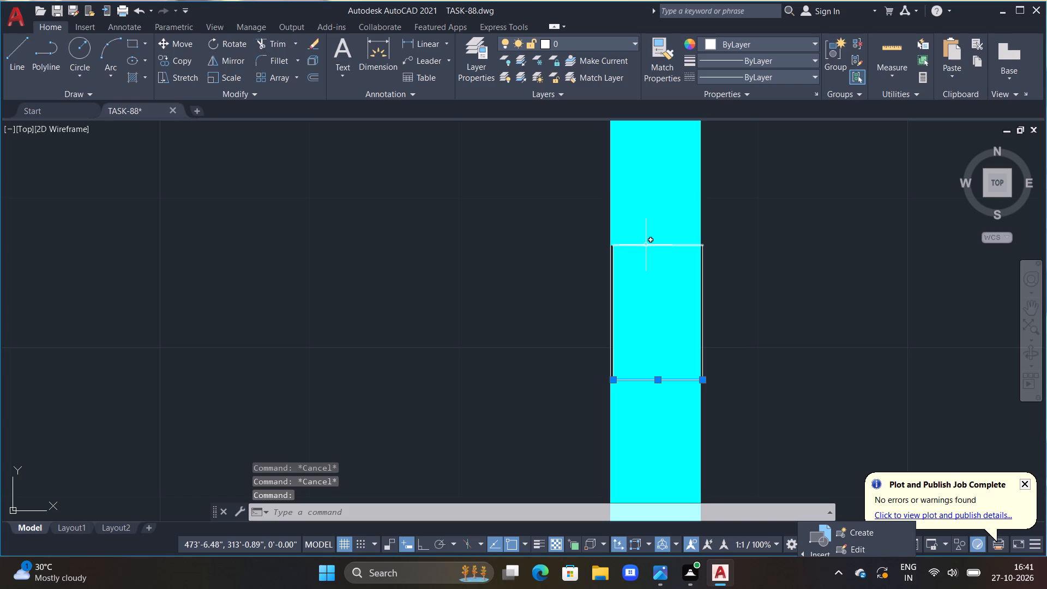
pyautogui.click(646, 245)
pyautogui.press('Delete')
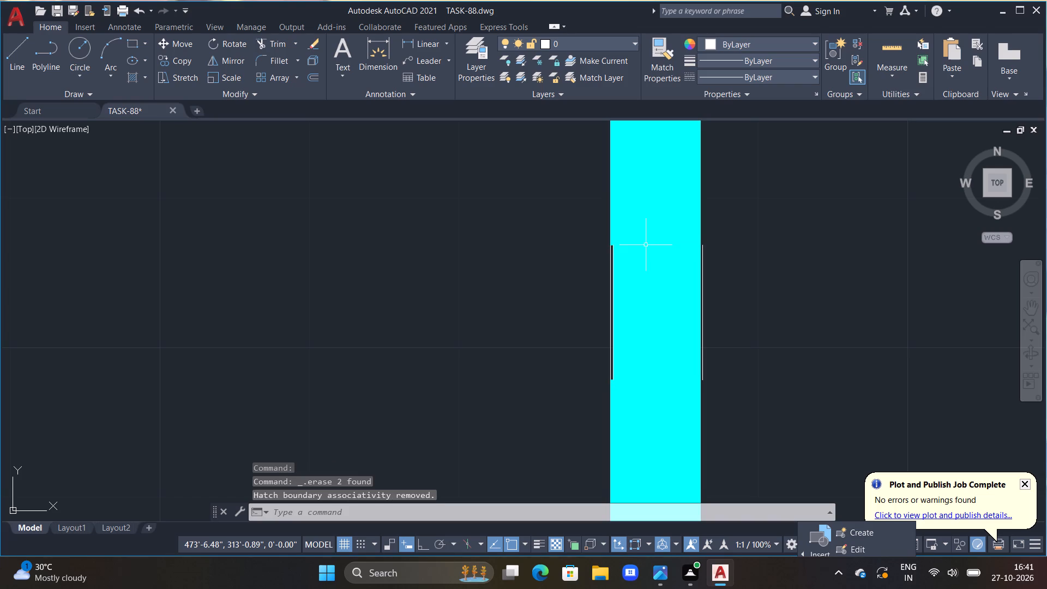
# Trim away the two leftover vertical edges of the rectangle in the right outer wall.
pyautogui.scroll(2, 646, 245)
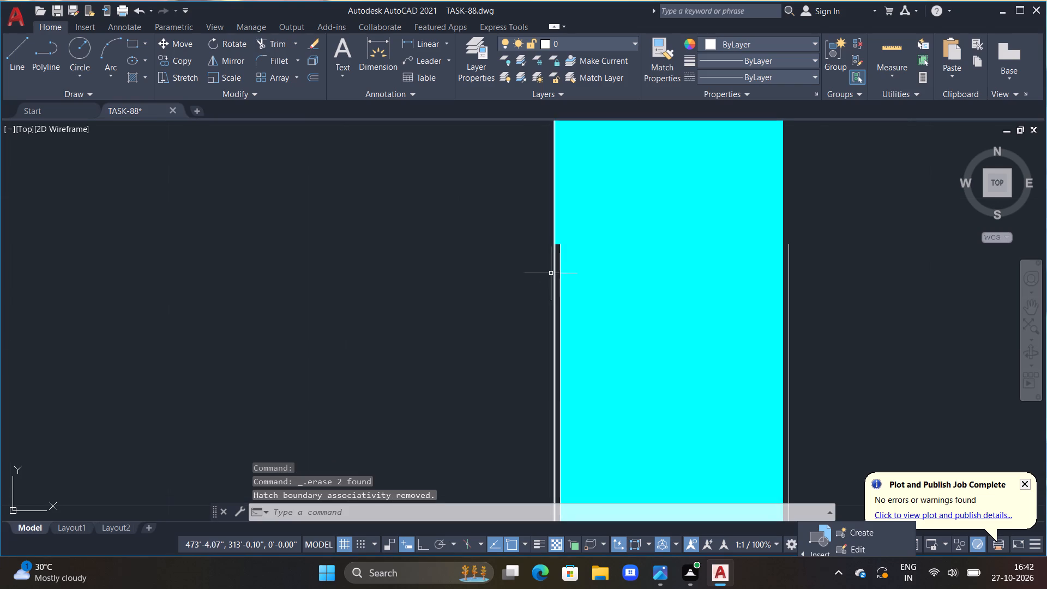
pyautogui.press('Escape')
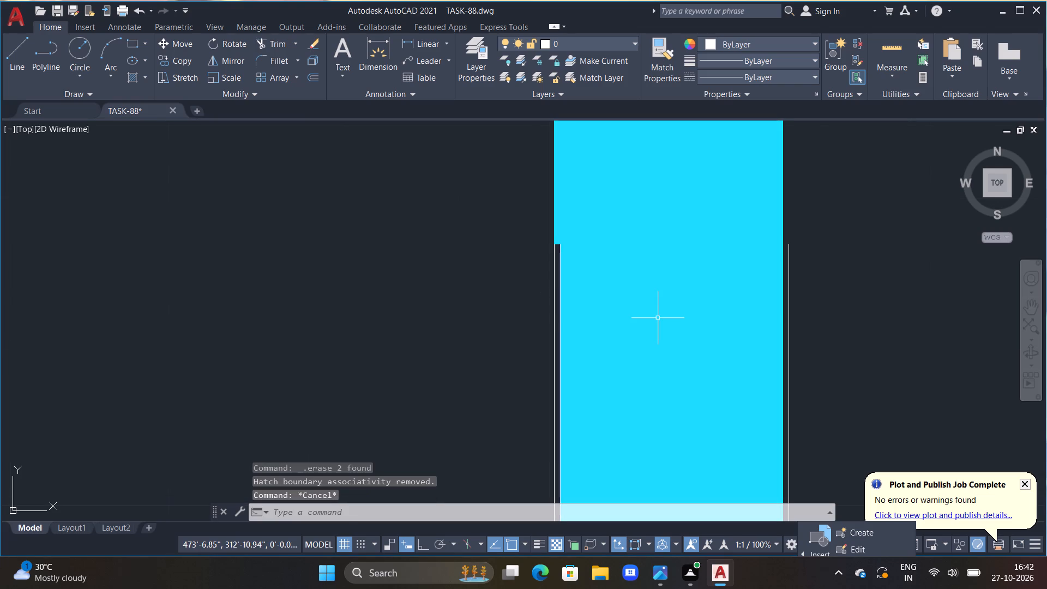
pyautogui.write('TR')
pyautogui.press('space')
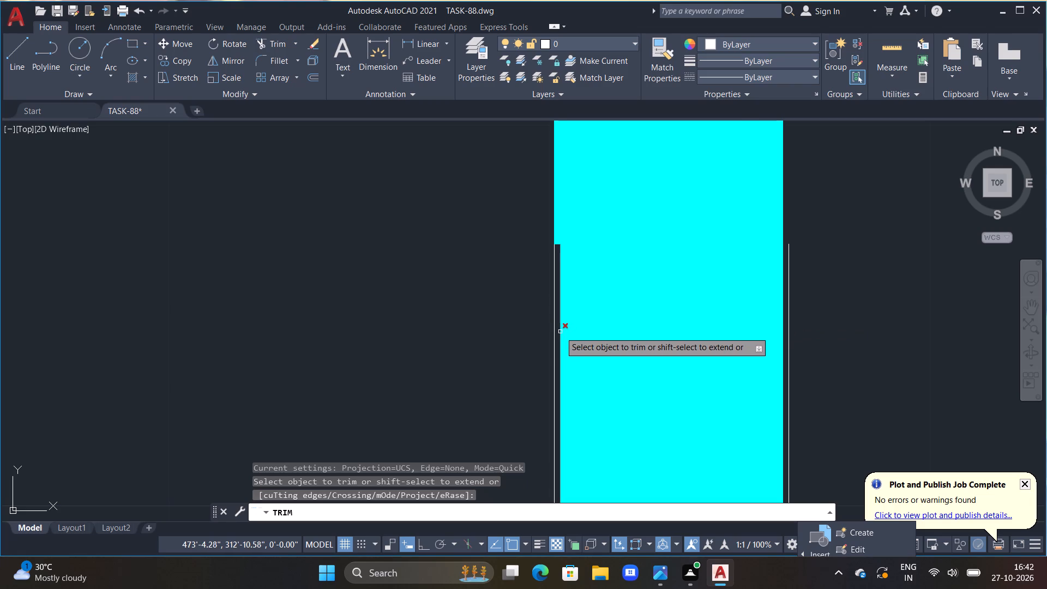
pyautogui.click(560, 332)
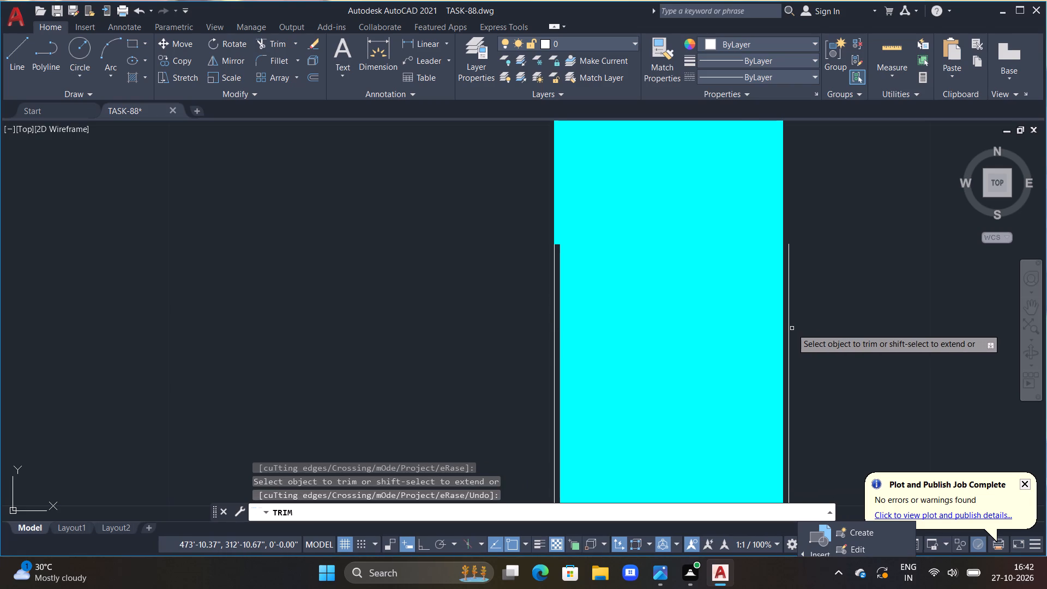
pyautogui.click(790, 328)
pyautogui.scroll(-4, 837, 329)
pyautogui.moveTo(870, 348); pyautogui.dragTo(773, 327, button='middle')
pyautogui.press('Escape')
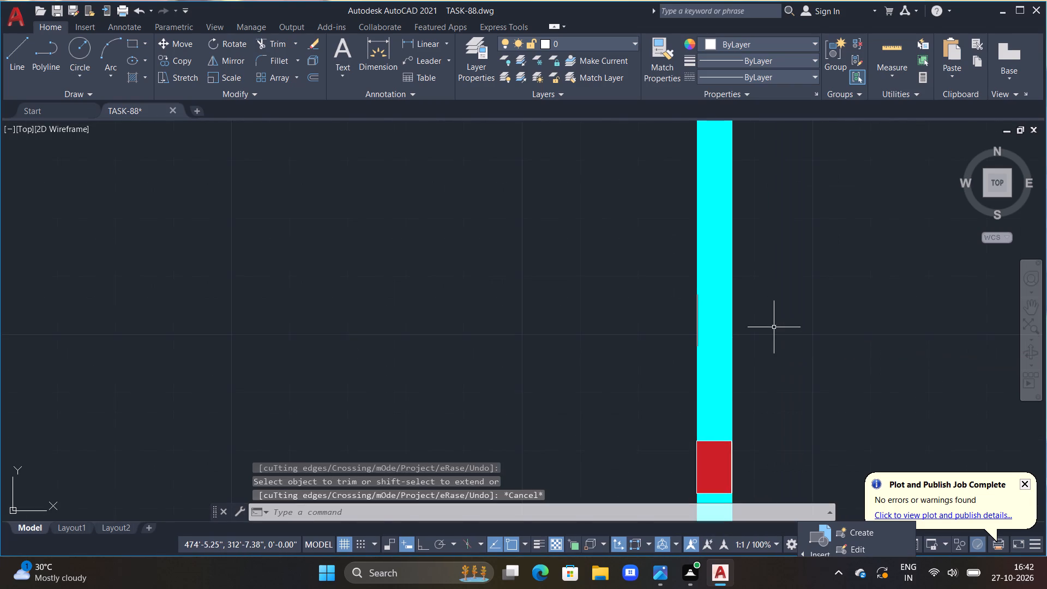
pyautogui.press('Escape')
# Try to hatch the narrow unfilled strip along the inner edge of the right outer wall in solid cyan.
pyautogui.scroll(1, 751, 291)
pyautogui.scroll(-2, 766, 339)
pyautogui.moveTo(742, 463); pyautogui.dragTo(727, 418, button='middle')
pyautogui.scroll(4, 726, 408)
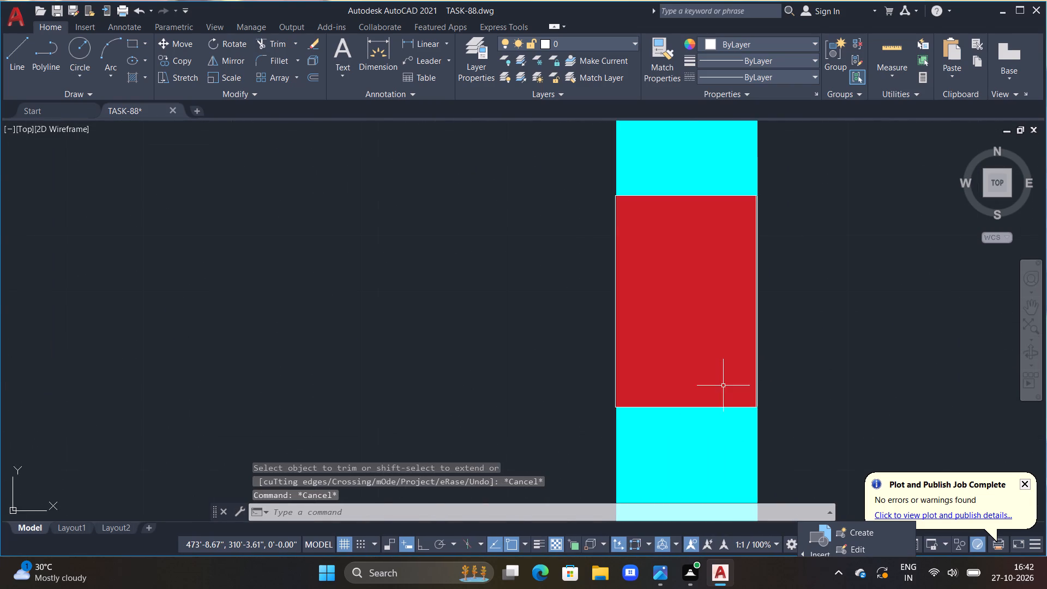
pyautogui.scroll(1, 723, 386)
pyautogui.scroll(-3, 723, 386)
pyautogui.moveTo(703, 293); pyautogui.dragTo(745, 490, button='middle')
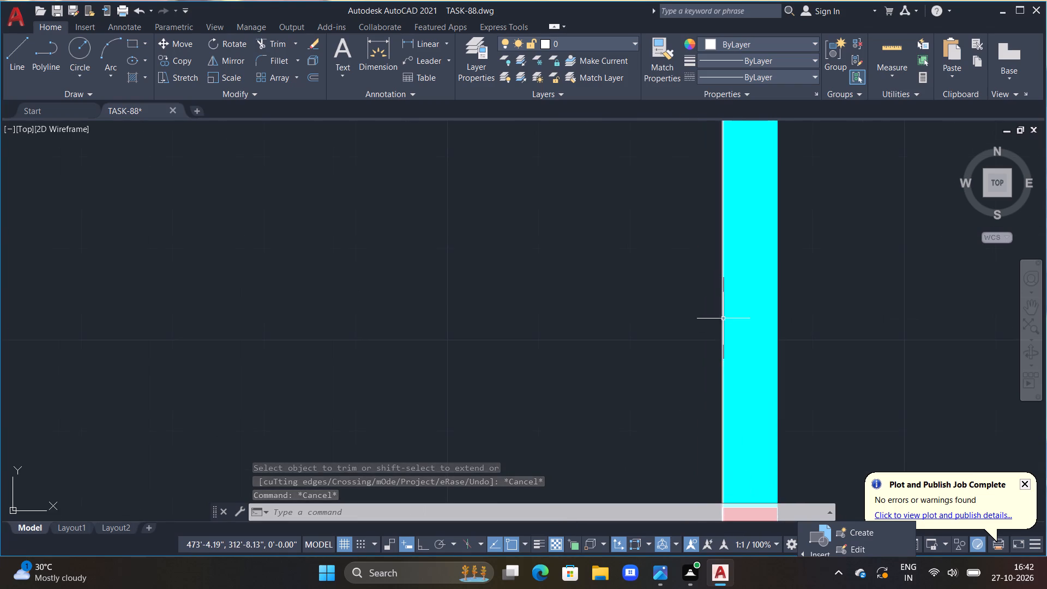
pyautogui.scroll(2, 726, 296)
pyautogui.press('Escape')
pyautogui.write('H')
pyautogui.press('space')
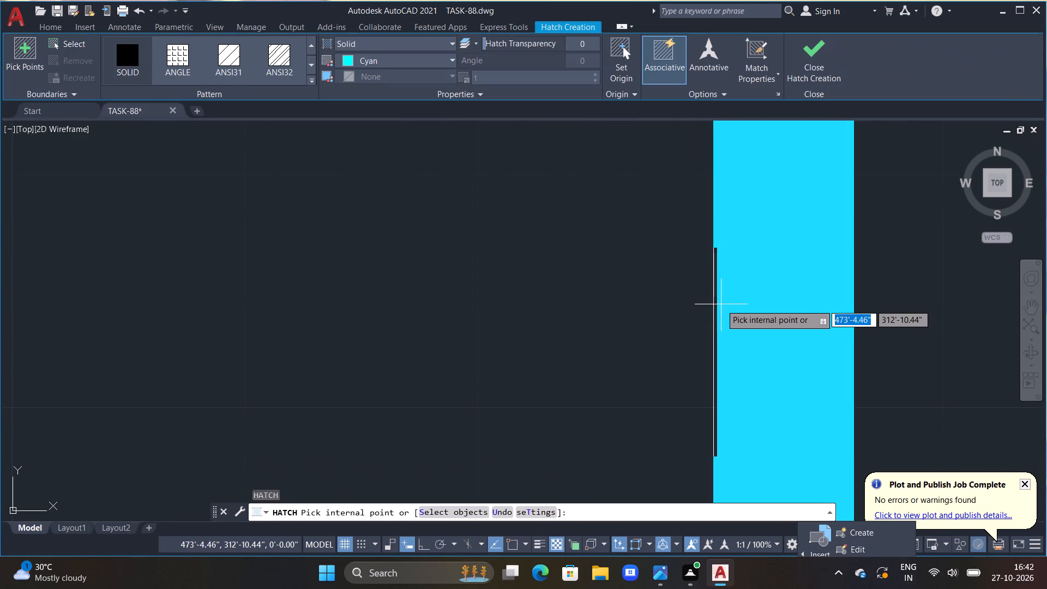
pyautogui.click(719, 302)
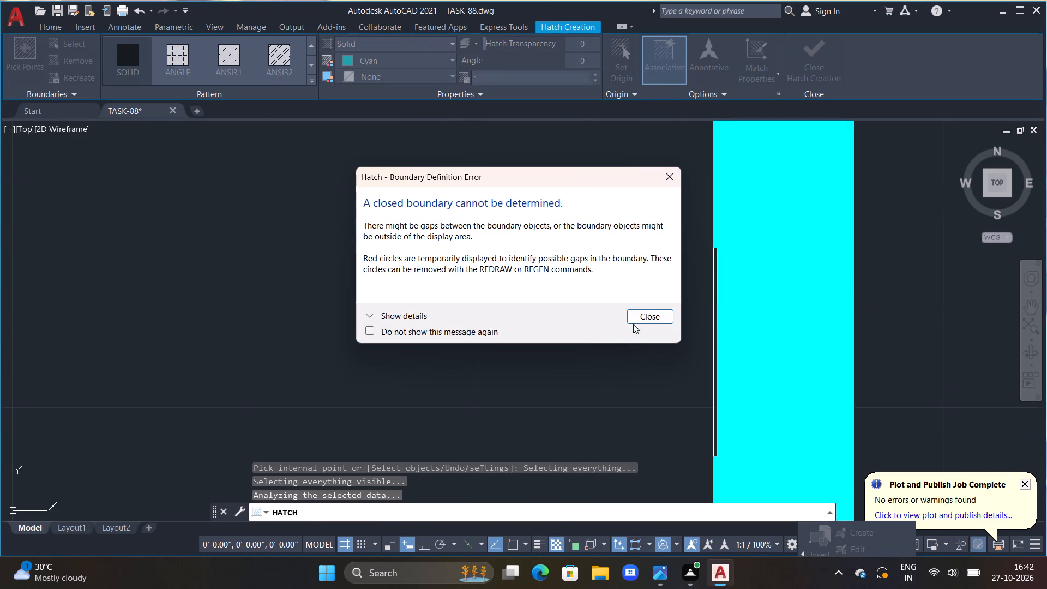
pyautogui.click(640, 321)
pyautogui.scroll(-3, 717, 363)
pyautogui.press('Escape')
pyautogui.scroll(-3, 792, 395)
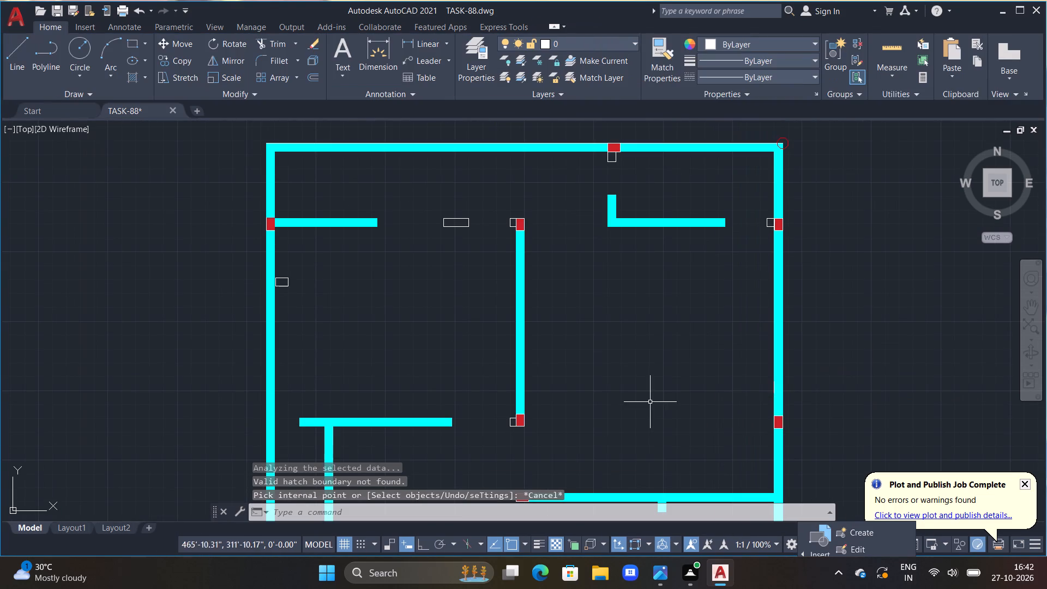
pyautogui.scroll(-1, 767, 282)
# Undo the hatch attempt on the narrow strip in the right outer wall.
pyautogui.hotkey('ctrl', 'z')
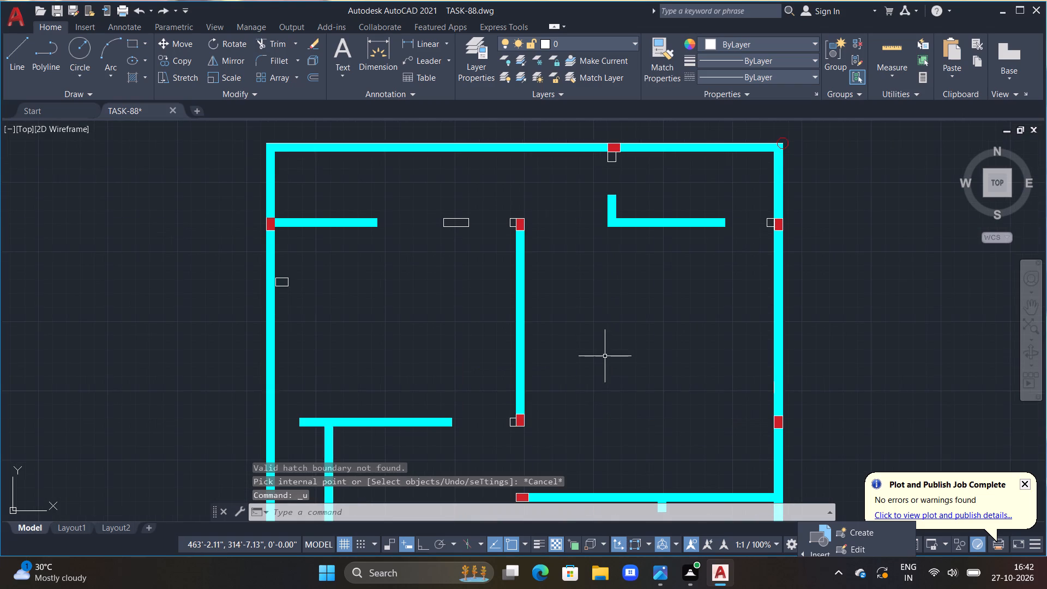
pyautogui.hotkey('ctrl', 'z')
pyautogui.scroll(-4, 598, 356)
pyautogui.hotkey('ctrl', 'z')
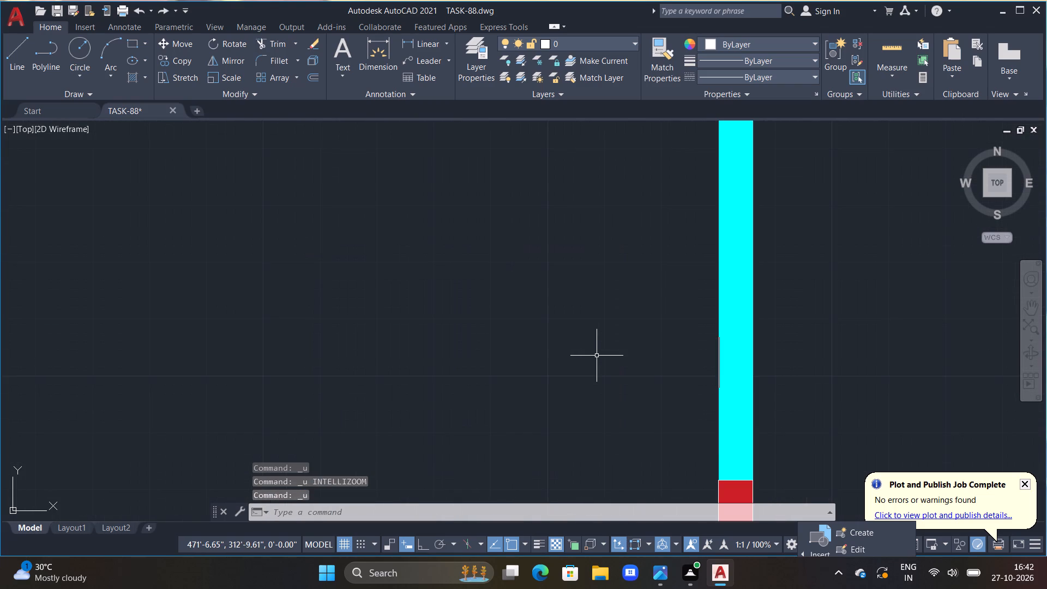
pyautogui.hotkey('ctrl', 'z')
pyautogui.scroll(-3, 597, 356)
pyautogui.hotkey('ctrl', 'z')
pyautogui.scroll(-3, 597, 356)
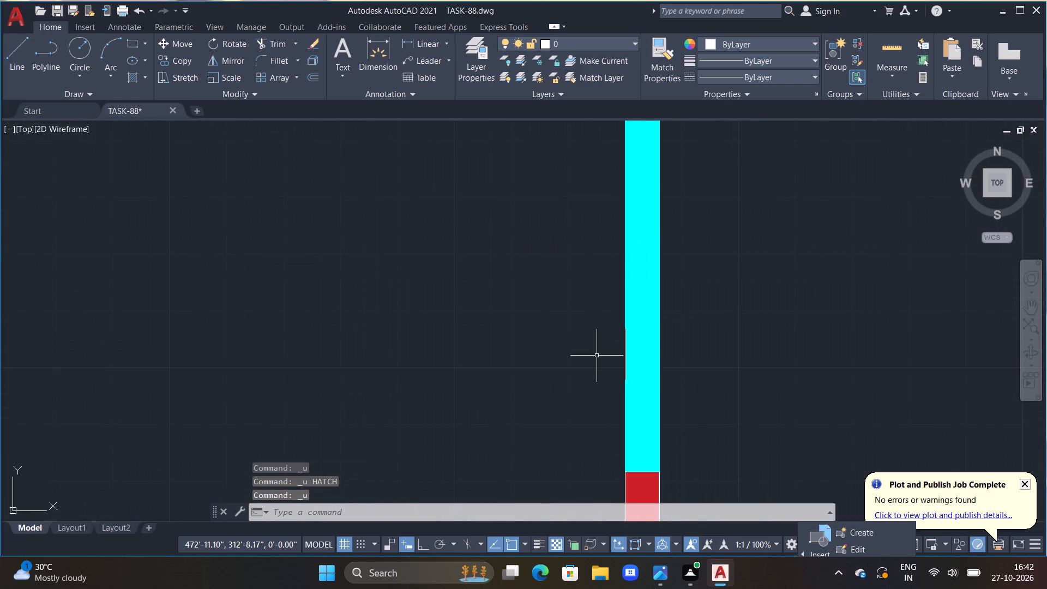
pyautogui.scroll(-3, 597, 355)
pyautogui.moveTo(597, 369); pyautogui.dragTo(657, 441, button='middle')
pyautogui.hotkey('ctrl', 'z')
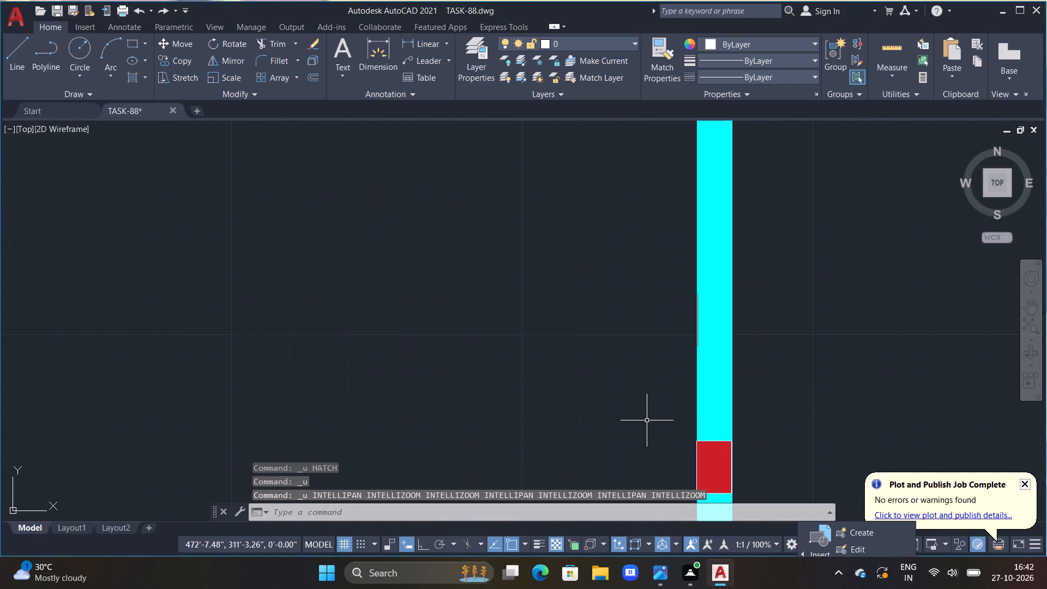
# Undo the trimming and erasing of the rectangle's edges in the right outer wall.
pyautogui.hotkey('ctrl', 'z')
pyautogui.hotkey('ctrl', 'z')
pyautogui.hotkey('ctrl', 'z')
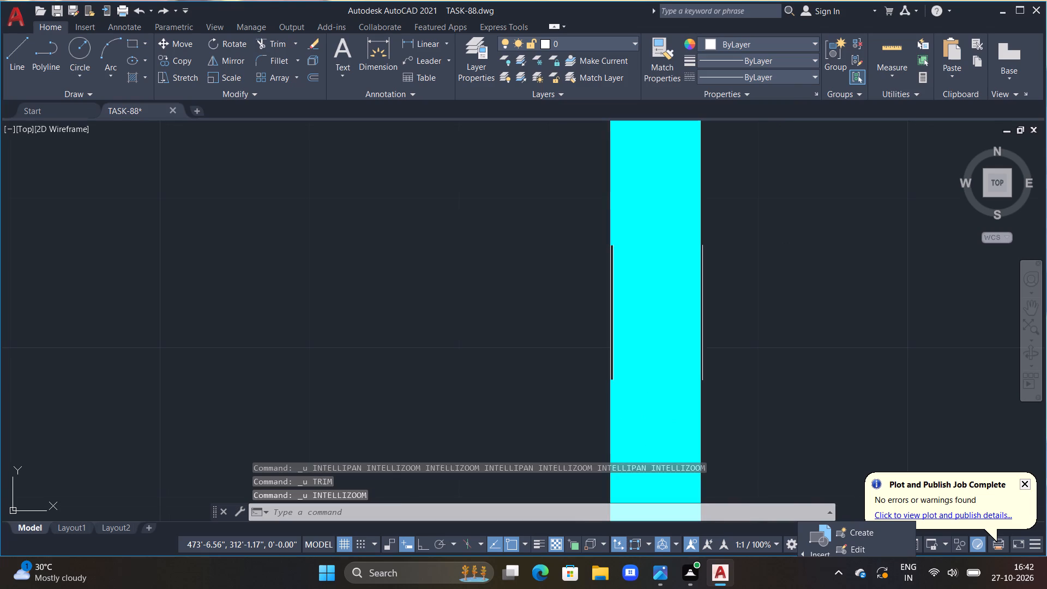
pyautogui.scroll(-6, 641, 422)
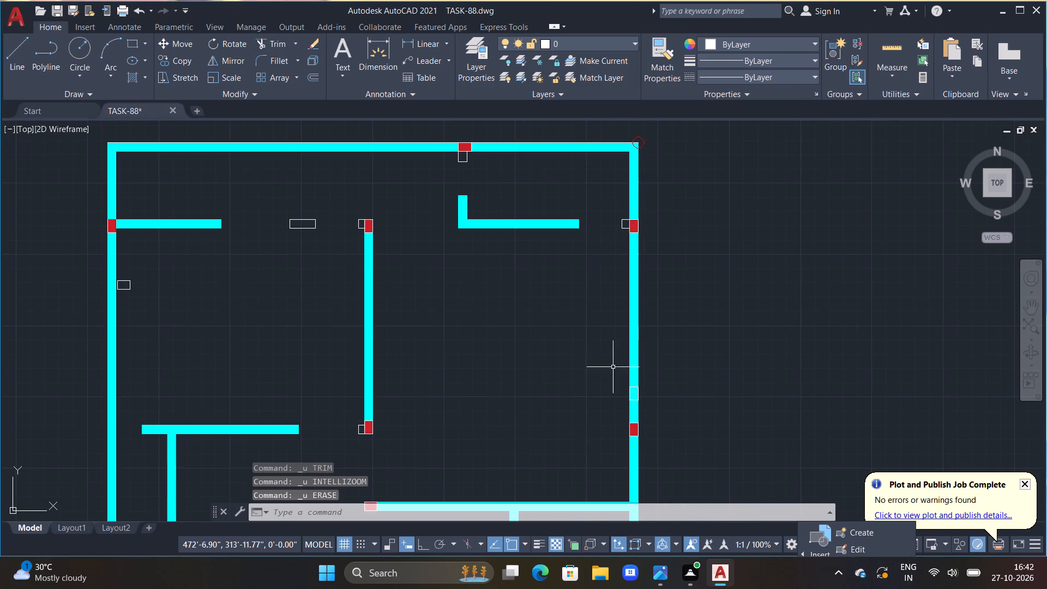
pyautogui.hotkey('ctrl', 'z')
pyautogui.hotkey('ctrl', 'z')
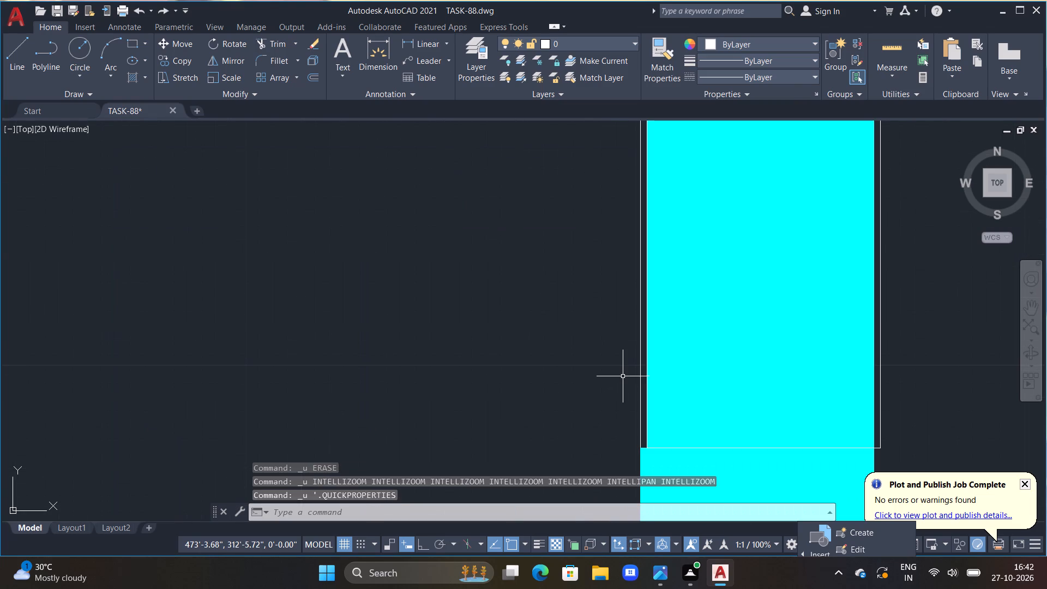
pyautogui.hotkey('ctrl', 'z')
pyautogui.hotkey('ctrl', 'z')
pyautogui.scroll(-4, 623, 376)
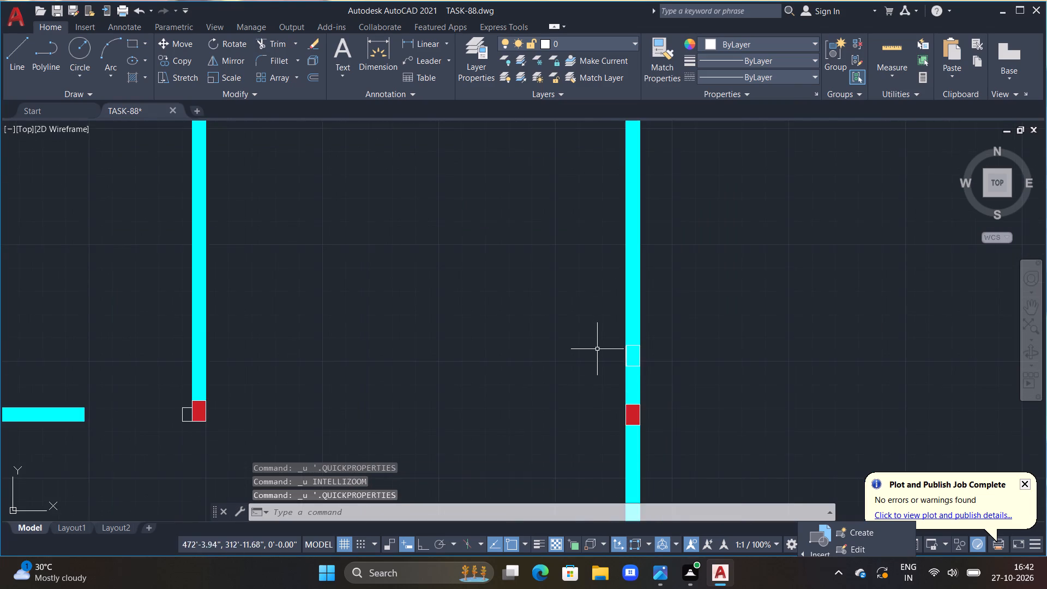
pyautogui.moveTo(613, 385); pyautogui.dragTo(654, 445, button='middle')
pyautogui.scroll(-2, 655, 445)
# Undo the cyan hatch of the walls and the red hatch of the junction rectangles.
pyautogui.hotkey('ctrl', 'z')
pyautogui.hotkey('ctrl', 'z')
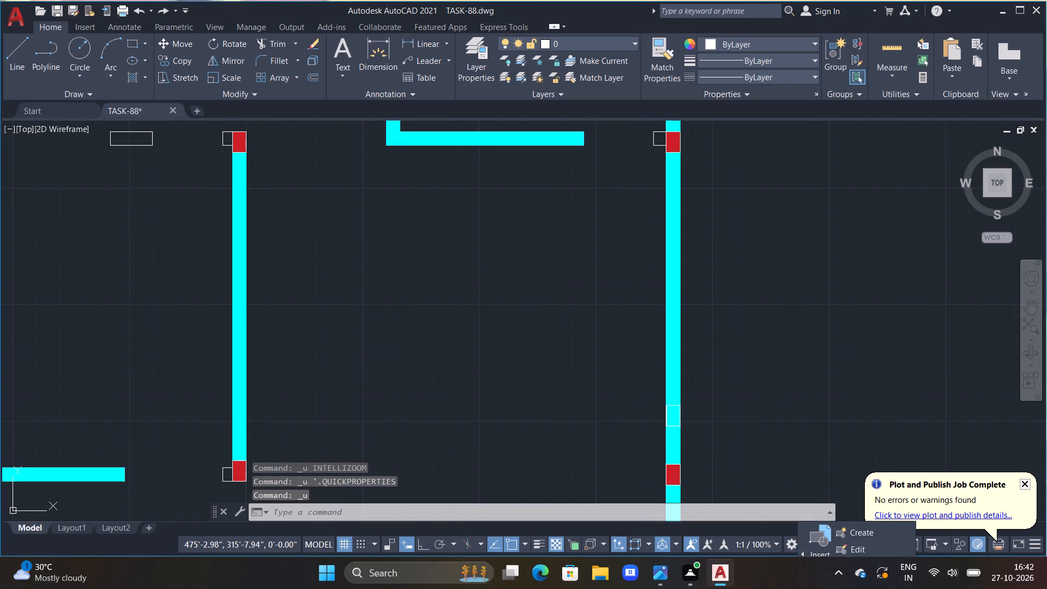
pyautogui.scroll(-7, 719, 333)
pyautogui.moveTo(725, 291); pyautogui.dragTo(730, 314, button='middle')
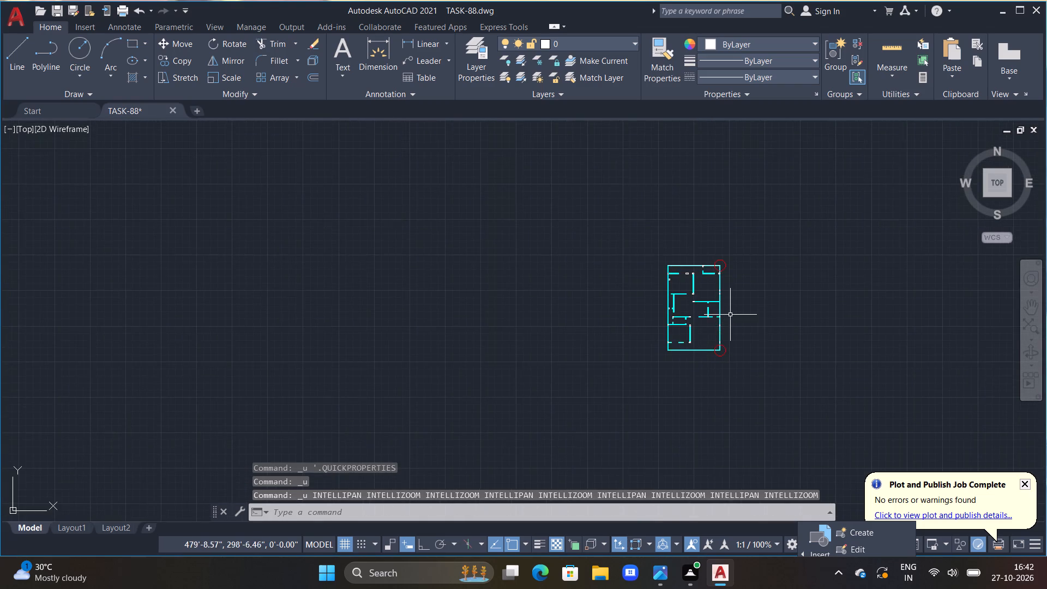
pyautogui.hotkey('ctrl', 'z')
pyautogui.hotkey('ctrl', 'z')
pyautogui.hotkey('ctrl', 'z')
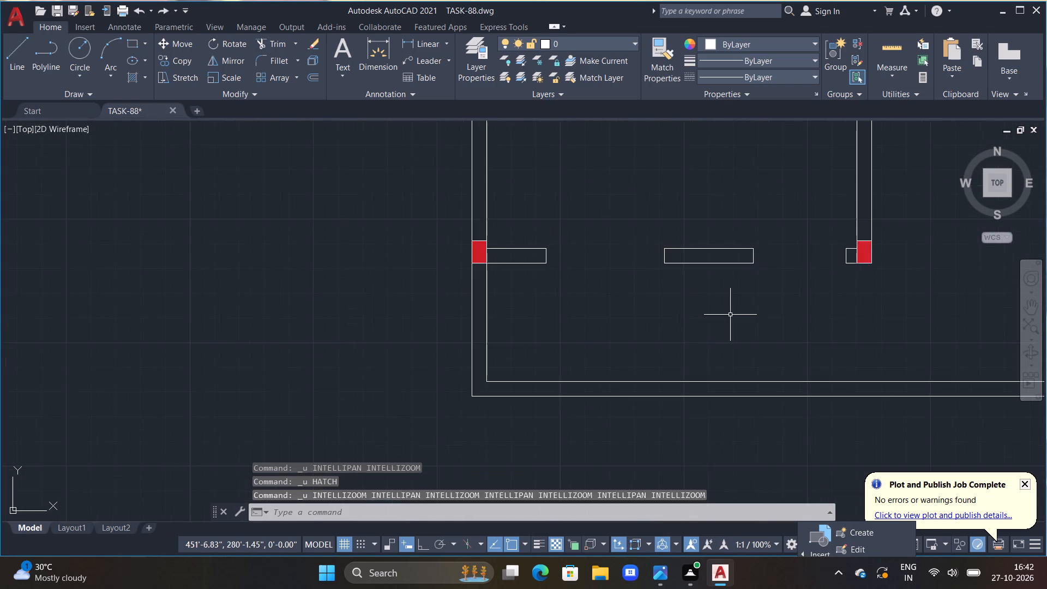
pyautogui.hotkey('ctrl', 'z')
pyautogui.keyDown('ctrl'); pyautogui.scroll(-4, 730, 315); pyautogui.keyUp('ctrl')
pyautogui.scroll(5, 770, 308)
pyautogui.scroll(2, 724, 274)
pyautogui.moveTo(723, 272); pyautogui.dragTo(724, 272, button='middle')
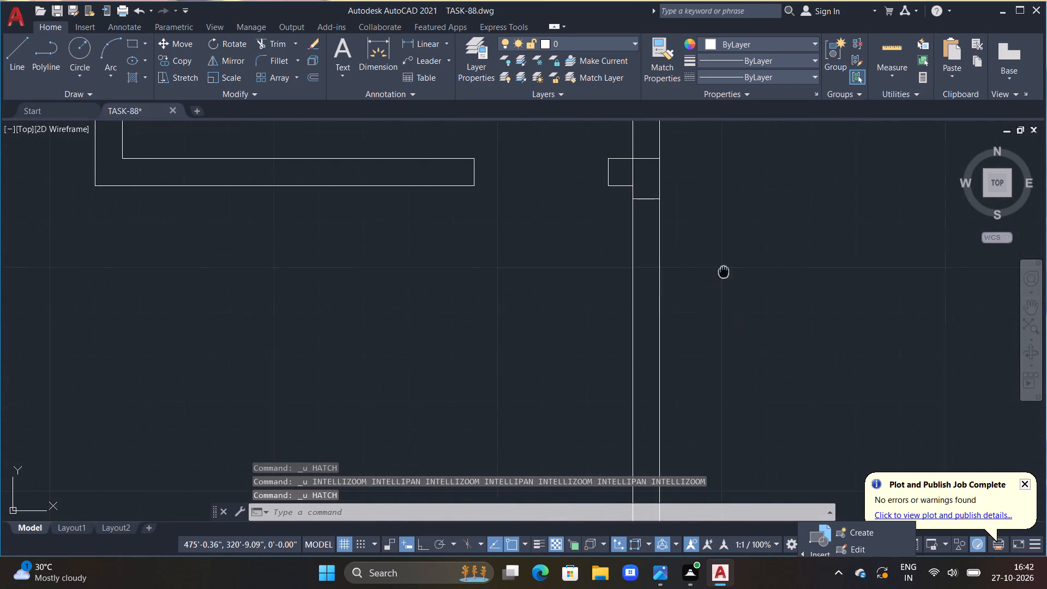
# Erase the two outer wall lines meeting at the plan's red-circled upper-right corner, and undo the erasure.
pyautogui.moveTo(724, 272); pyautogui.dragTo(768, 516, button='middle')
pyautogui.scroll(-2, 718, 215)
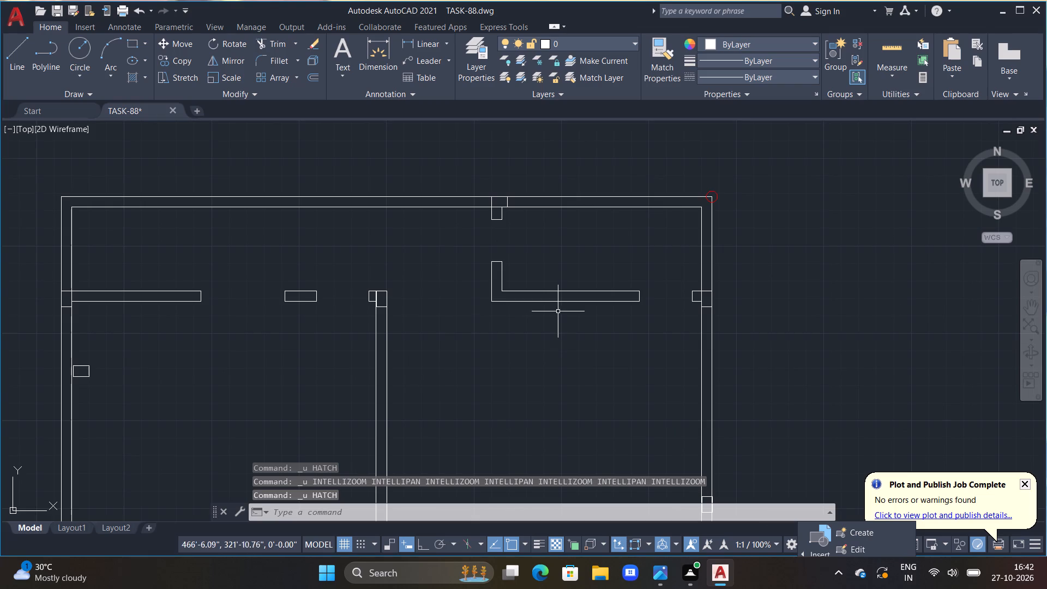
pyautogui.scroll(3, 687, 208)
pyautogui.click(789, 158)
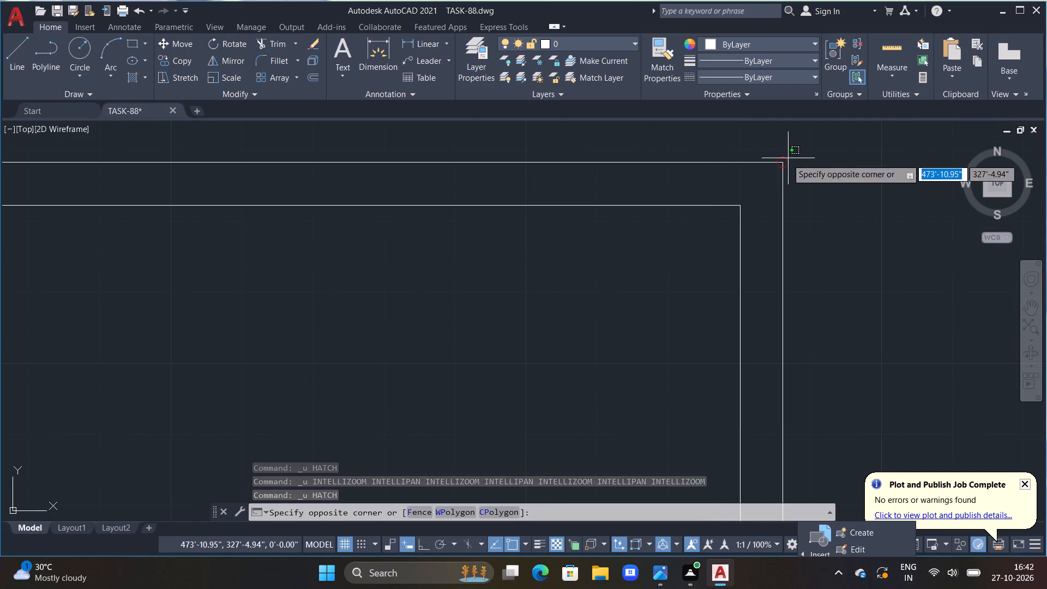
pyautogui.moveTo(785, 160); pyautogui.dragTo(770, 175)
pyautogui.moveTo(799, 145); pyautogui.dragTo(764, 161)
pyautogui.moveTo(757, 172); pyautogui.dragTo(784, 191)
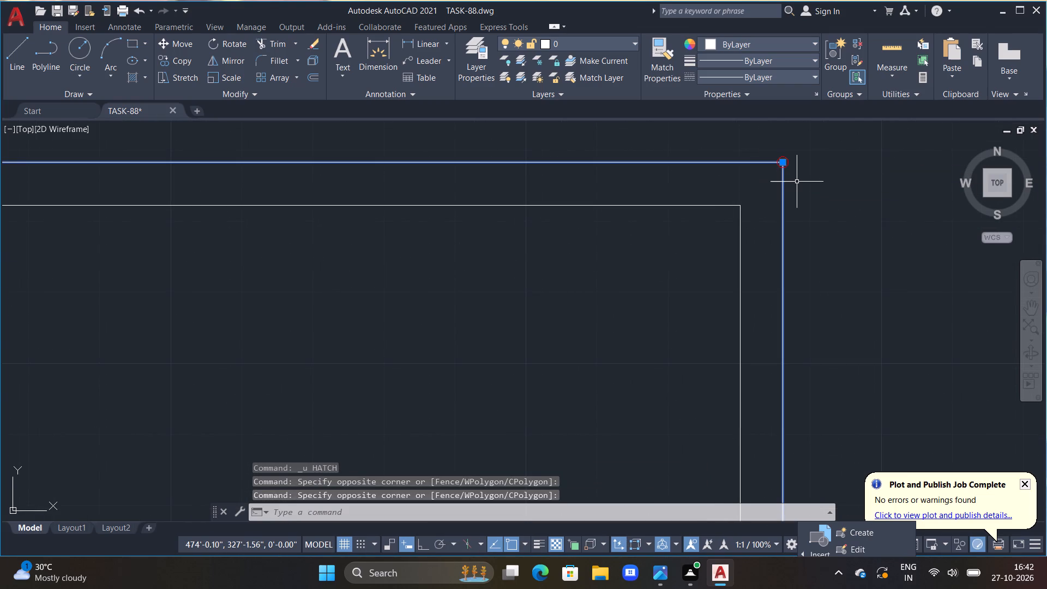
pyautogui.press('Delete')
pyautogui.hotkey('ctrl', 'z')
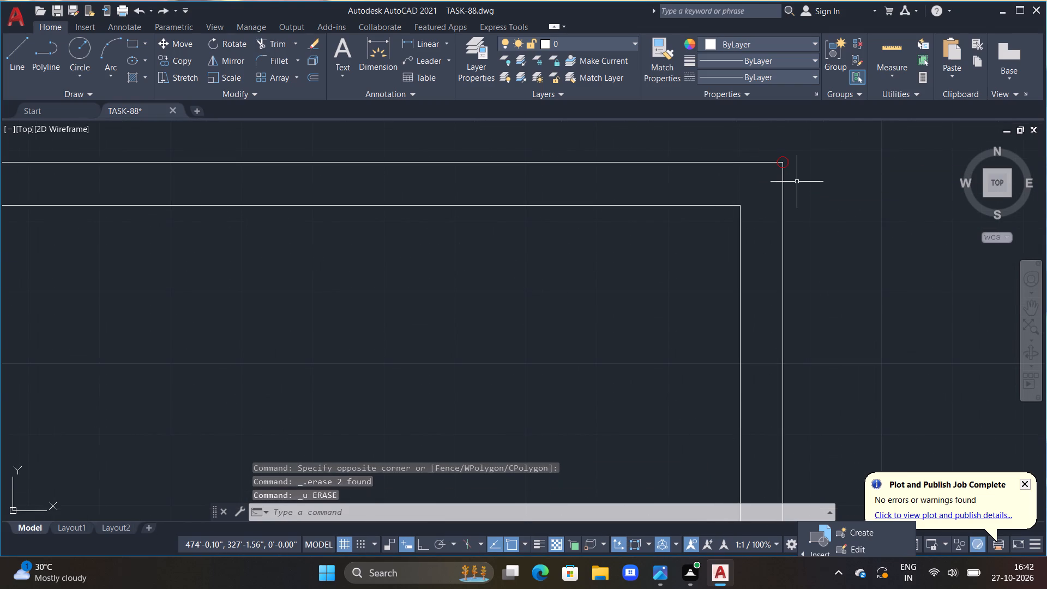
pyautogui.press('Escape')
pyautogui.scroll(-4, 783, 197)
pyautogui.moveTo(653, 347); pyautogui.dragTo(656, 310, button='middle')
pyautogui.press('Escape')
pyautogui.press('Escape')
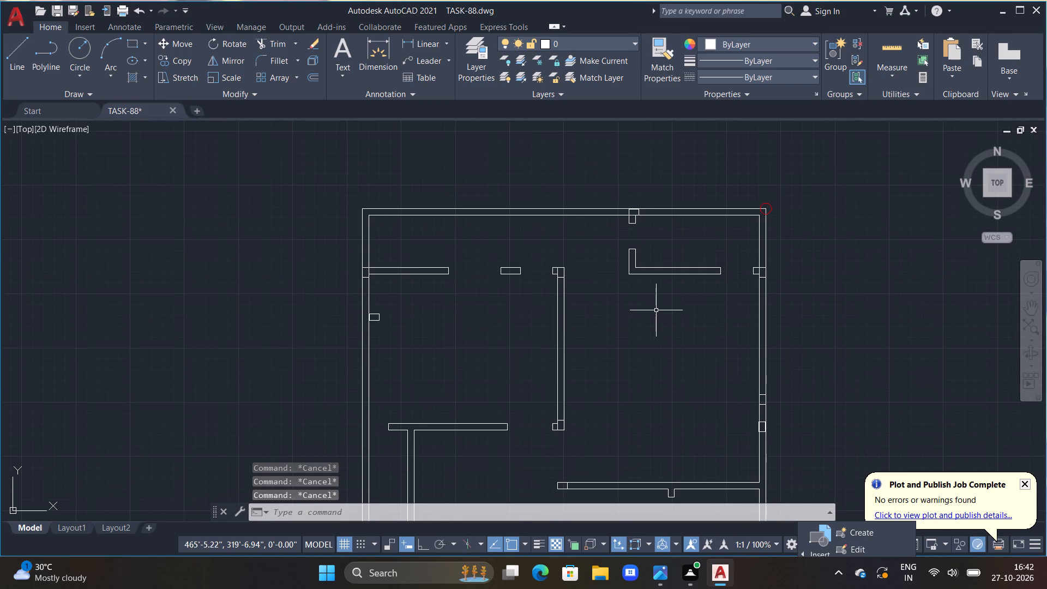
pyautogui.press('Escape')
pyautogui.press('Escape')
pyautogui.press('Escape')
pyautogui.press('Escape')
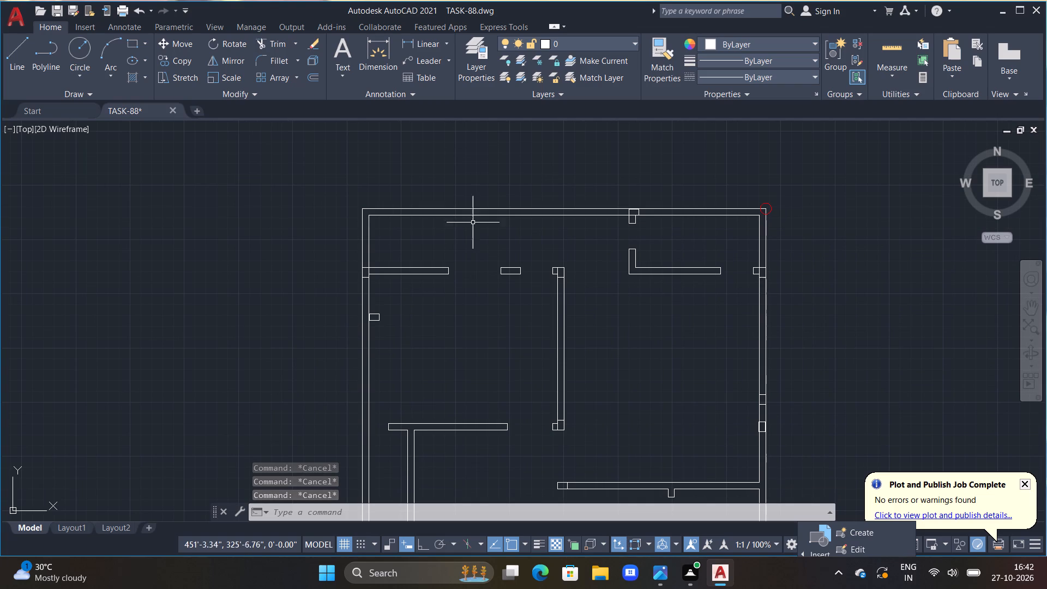
# Hatch the top outer wall, upper right outer wall, central vertical partition and L-shaped partition solid in colour 173,221,247.
pyautogui.write('H')
pyautogui.press('space')
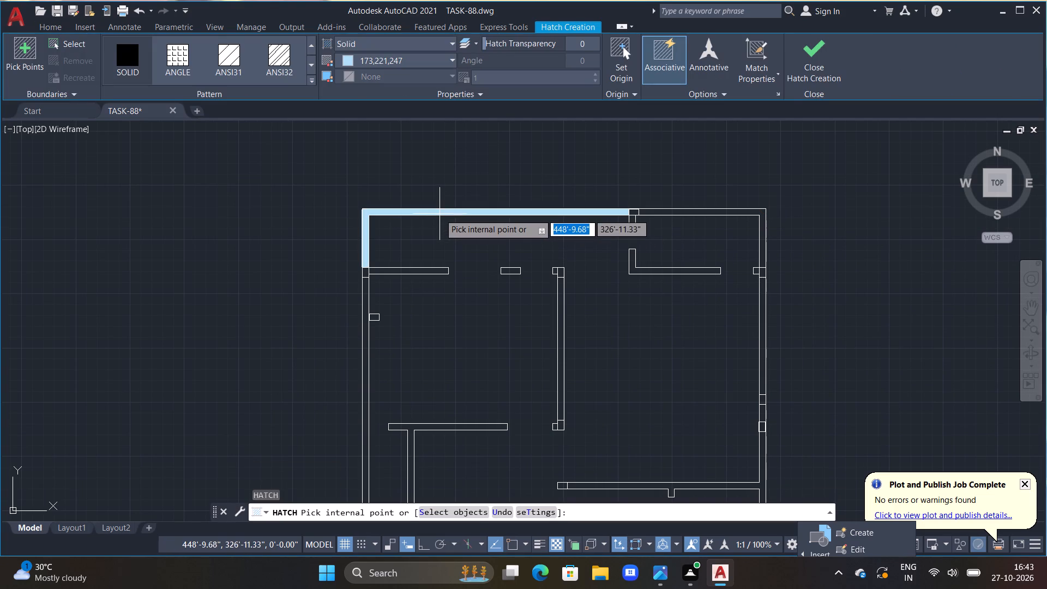
pyautogui.click(440, 214)
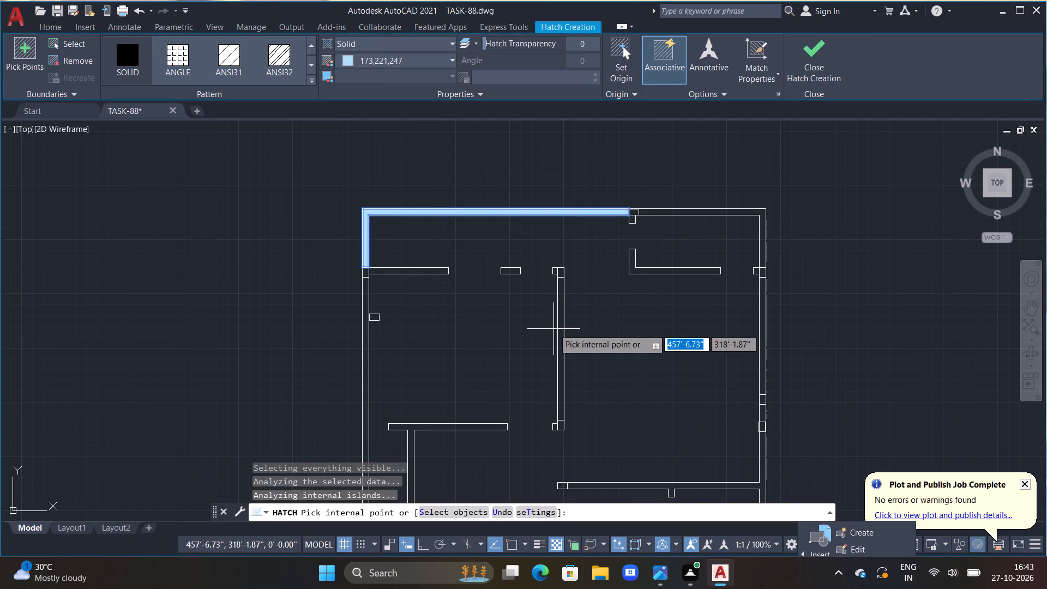
pyautogui.click(561, 333)
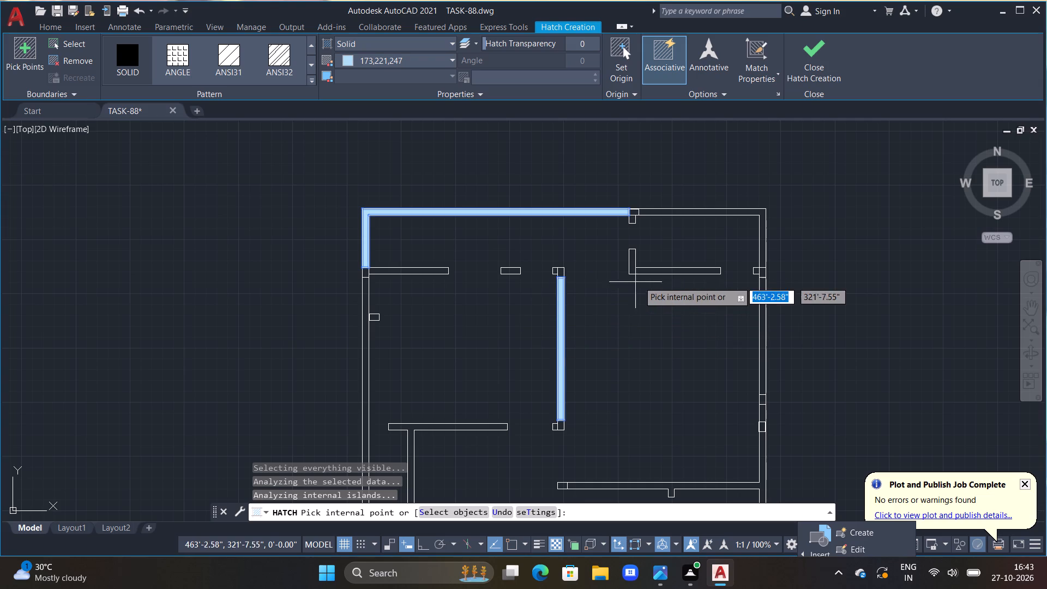
pyautogui.click(652, 271)
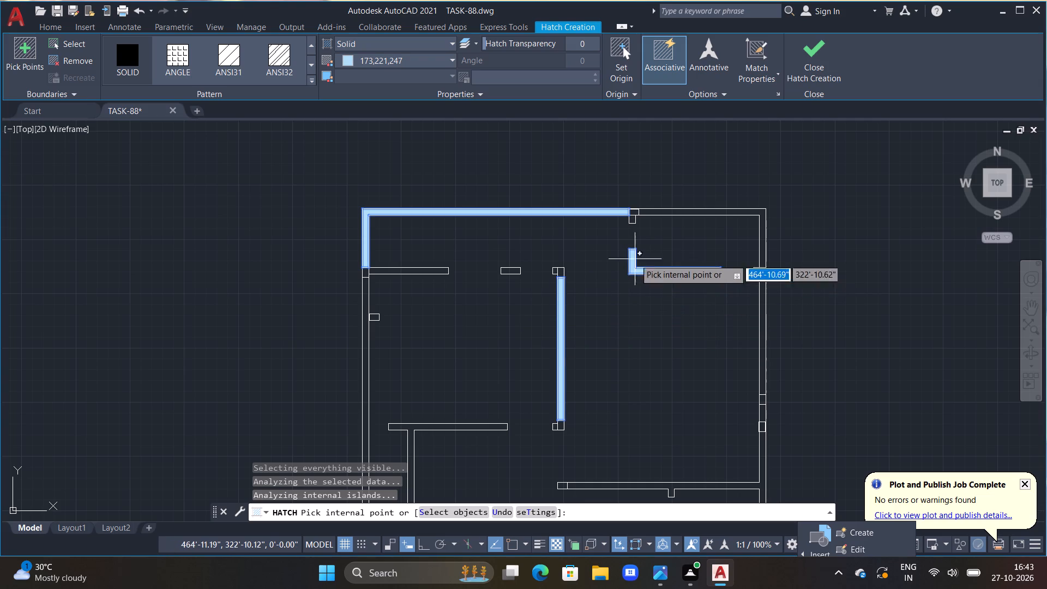
pyautogui.click(696, 208)
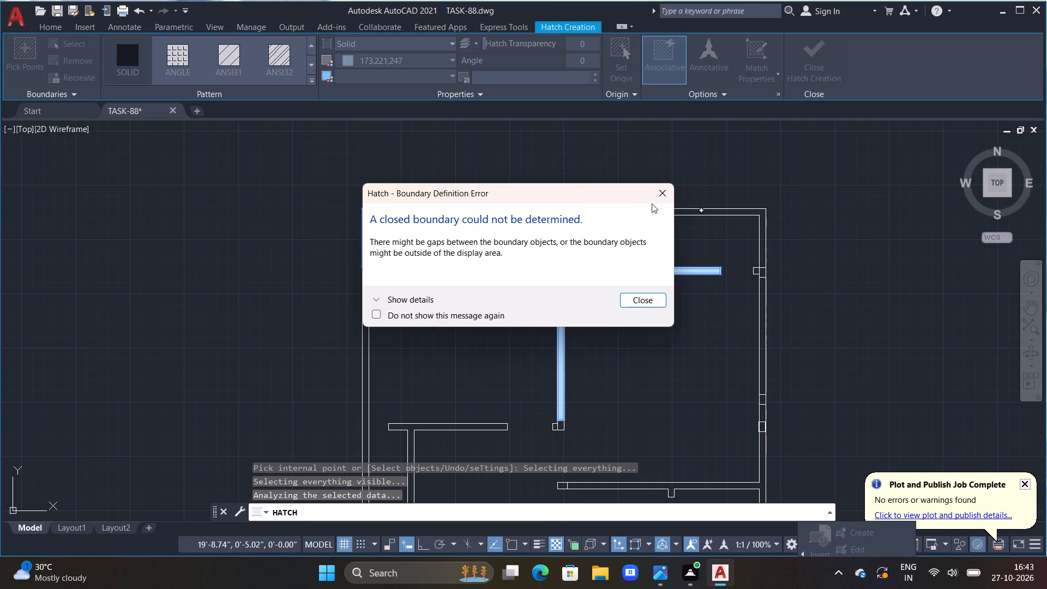
pyautogui.click(659, 196)
pyautogui.doubleClick(695, 213)
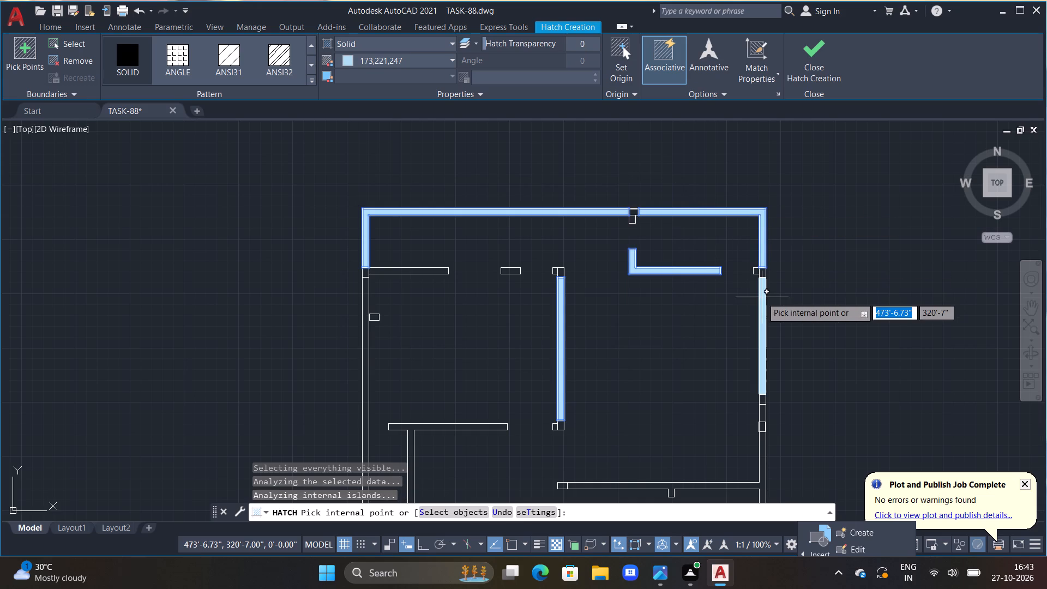
pyautogui.click(762, 297)
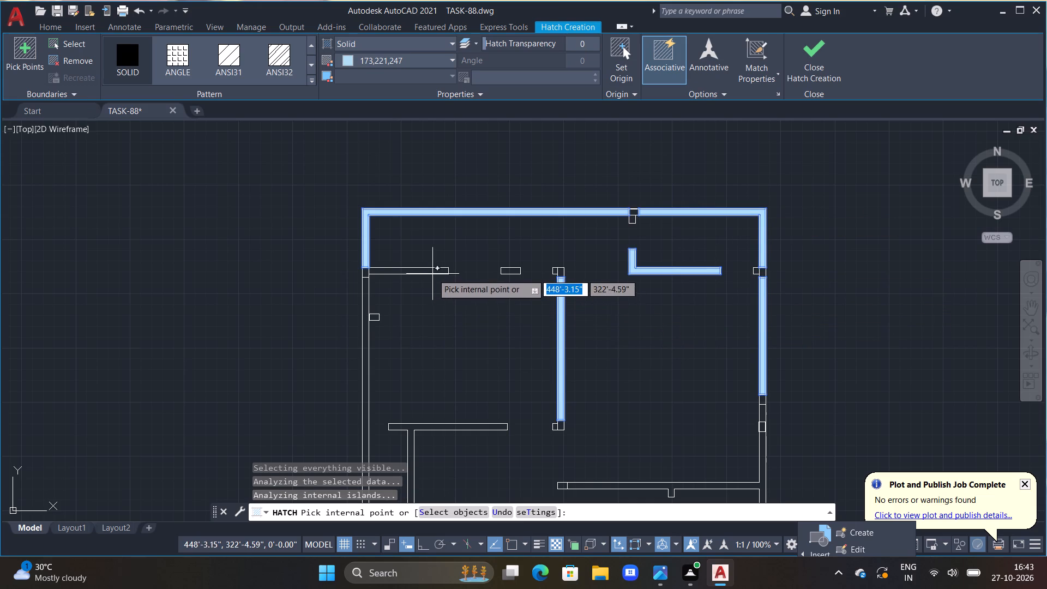
# Add the two upper-left partition pieces, T-shaped partition, left outer wall and long partition joining the right outer wall to the hatch.
pyautogui.click(432, 274)
pyautogui.click(510, 268)
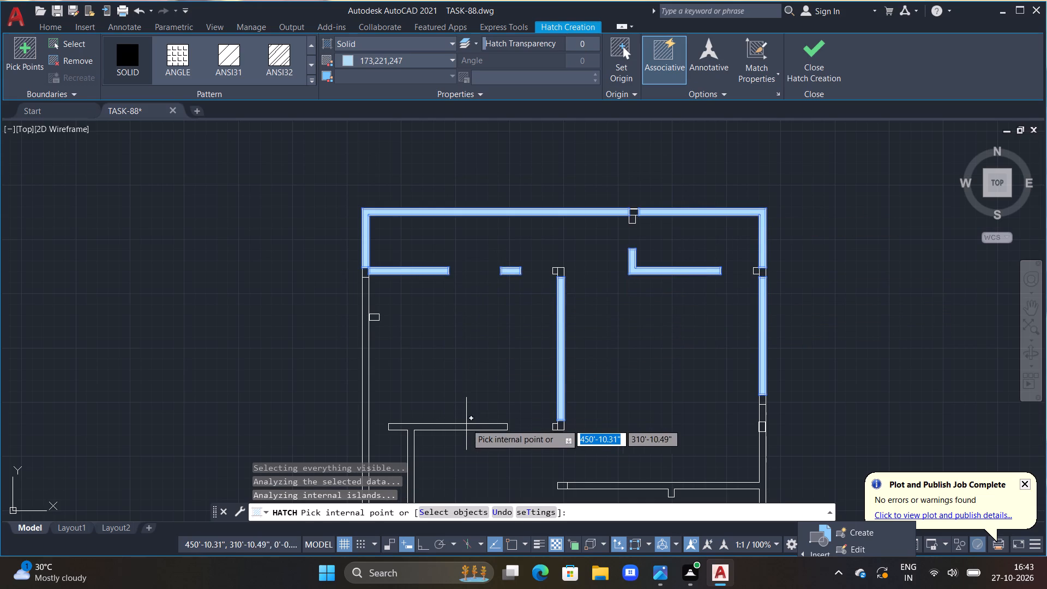
pyautogui.click(462, 424)
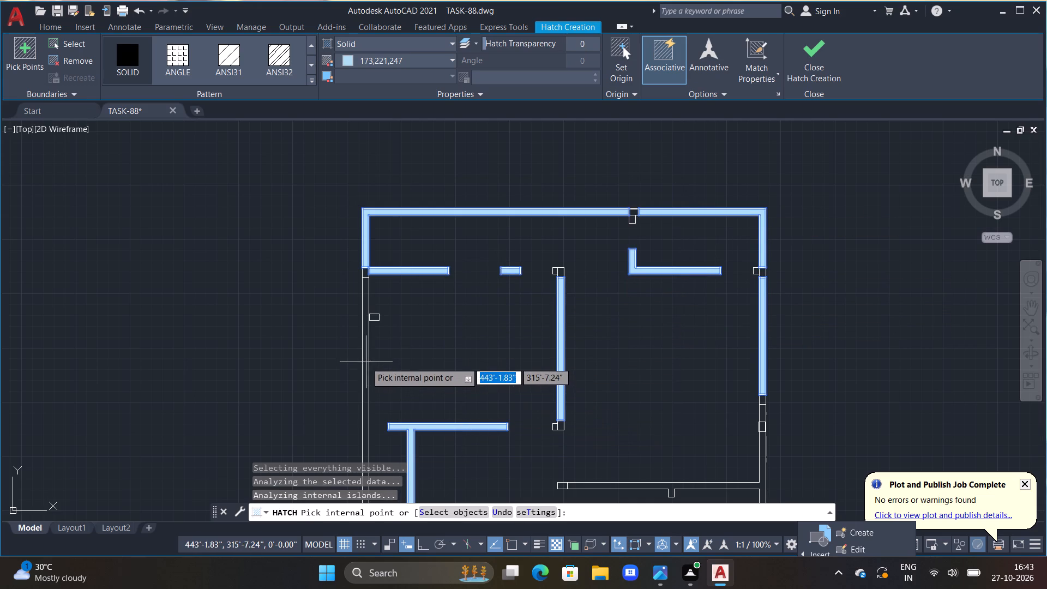
pyautogui.click(366, 362)
pyautogui.moveTo(464, 346); pyautogui.dragTo(429, 226, button='middle')
pyautogui.scroll(1, 534, 329)
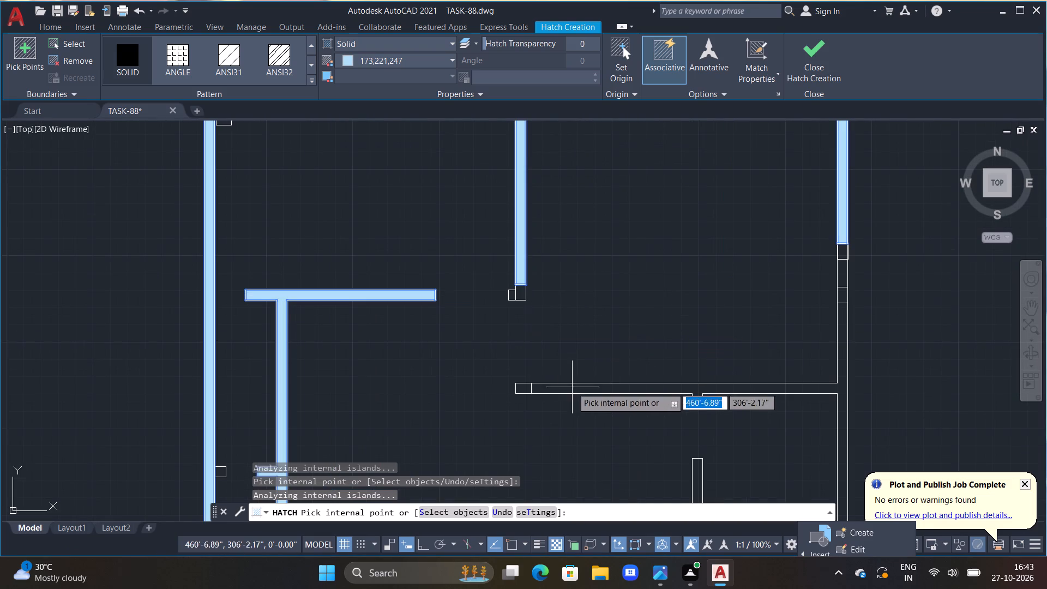
pyautogui.click(572, 387)
# Hatch the partitions below the long right-hand partition: both horizontal pieces, the vertical piece and the stub at the right outer wall.
pyautogui.moveTo(628, 396); pyautogui.dragTo(561, 290, button='middle')
pyautogui.scroll(-2, 572, 323)
pyautogui.moveTo(656, 377); pyautogui.dragTo(633, 317, button='middle')
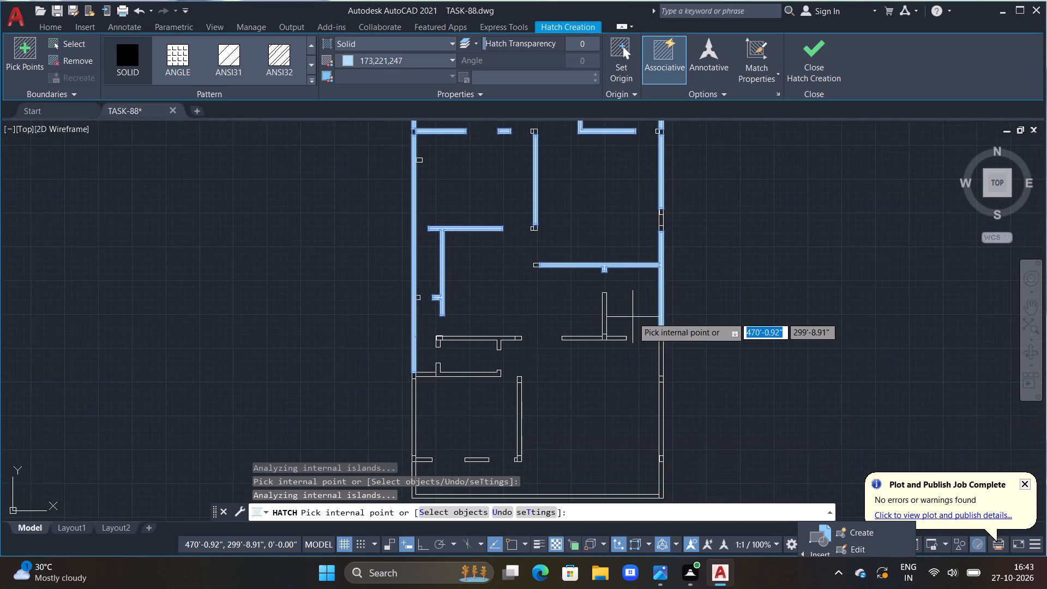
pyautogui.scroll(1, 645, 281)
pyautogui.moveTo(659, 213); pyautogui.dragTo(619, 299, button='middle')
pyautogui.scroll(2, 618, 282)
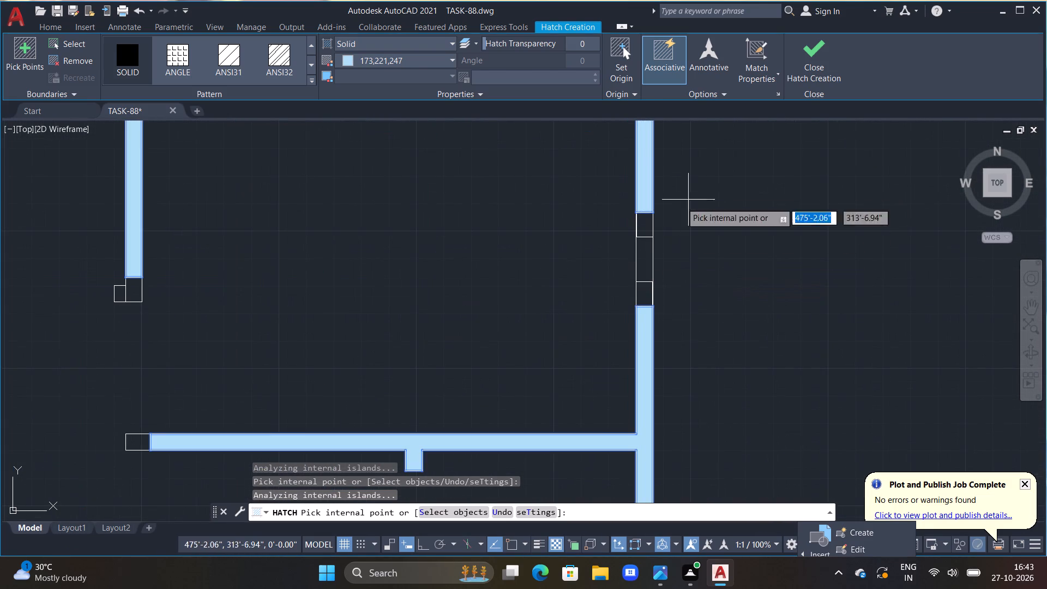
pyautogui.scroll(-4, 645, 303)
pyautogui.moveTo(600, 384); pyautogui.dragTo(598, 305, button='middle')
pyautogui.scroll(2, 597, 305)
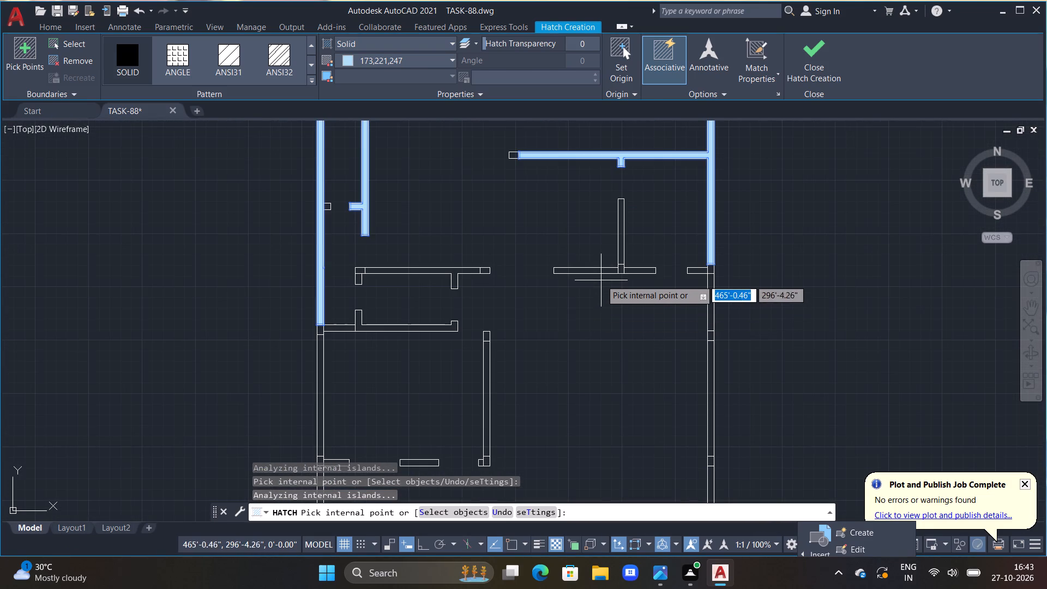
pyautogui.click(593, 270)
pyautogui.click(641, 274)
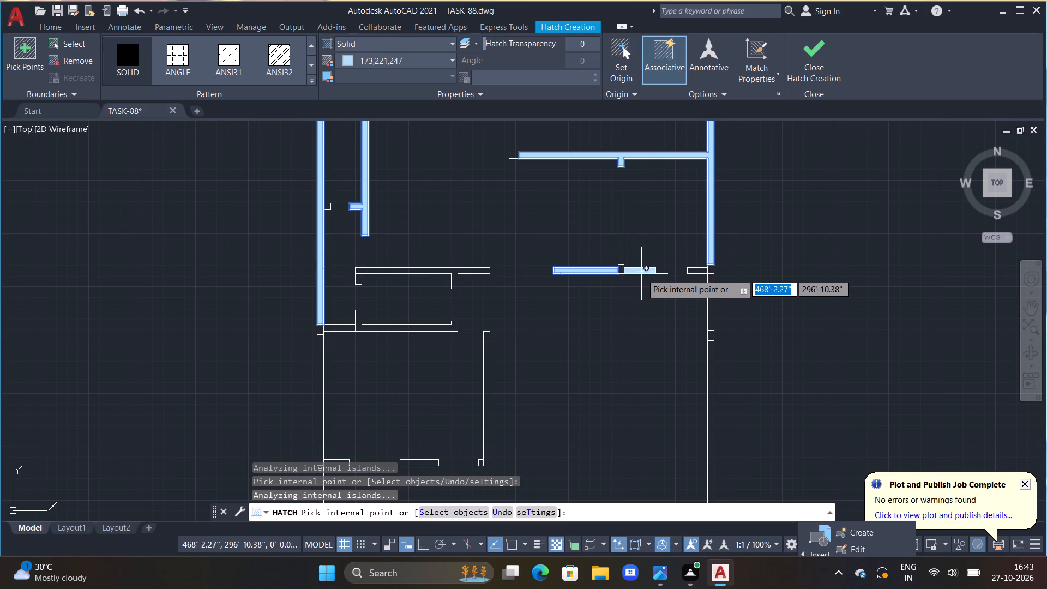
pyautogui.click(625, 220)
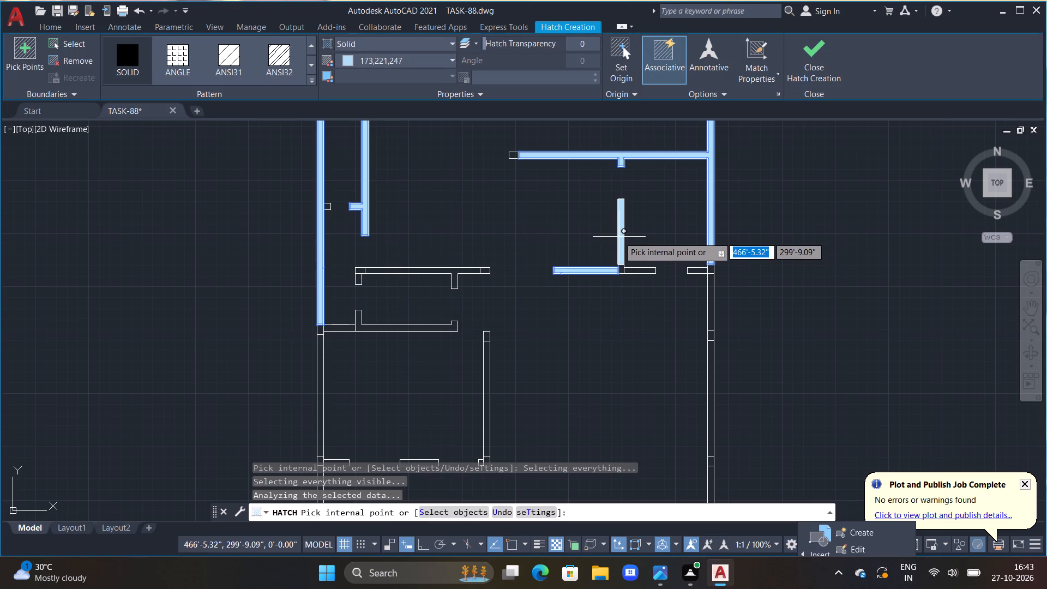
pyautogui.doubleClick(619, 237)
pyautogui.doubleClick(641, 268)
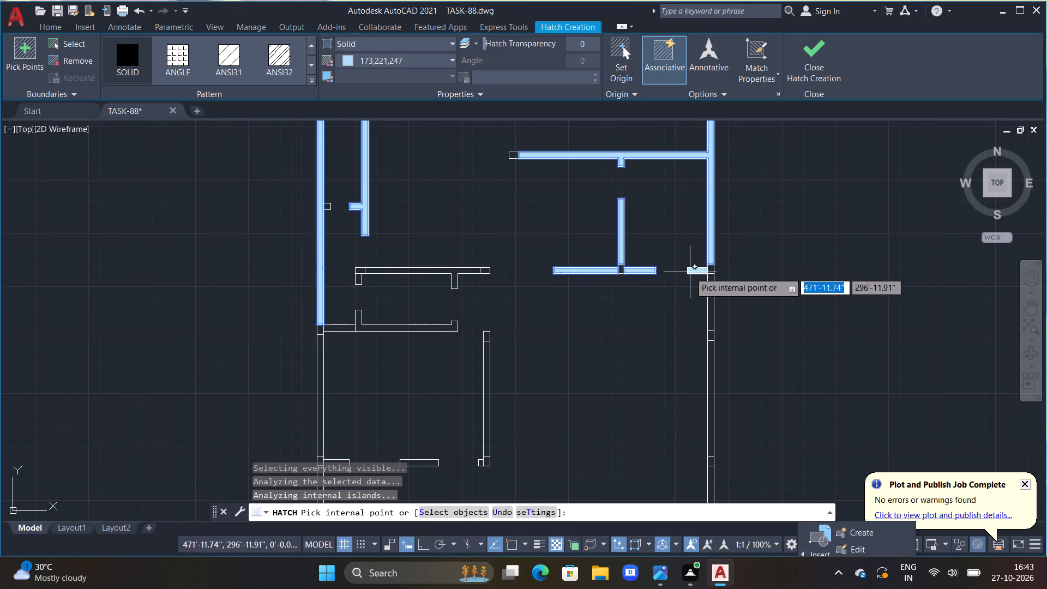
pyautogui.doubleClick(695, 272)
# Hatch the three remaining lower segments of the right outer wall down to the bottom corner, leaving the junction rectangles unfilled.
pyautogui.scroll(1, 708, 298)
pyautogui.scroll(-2, 706, 303)
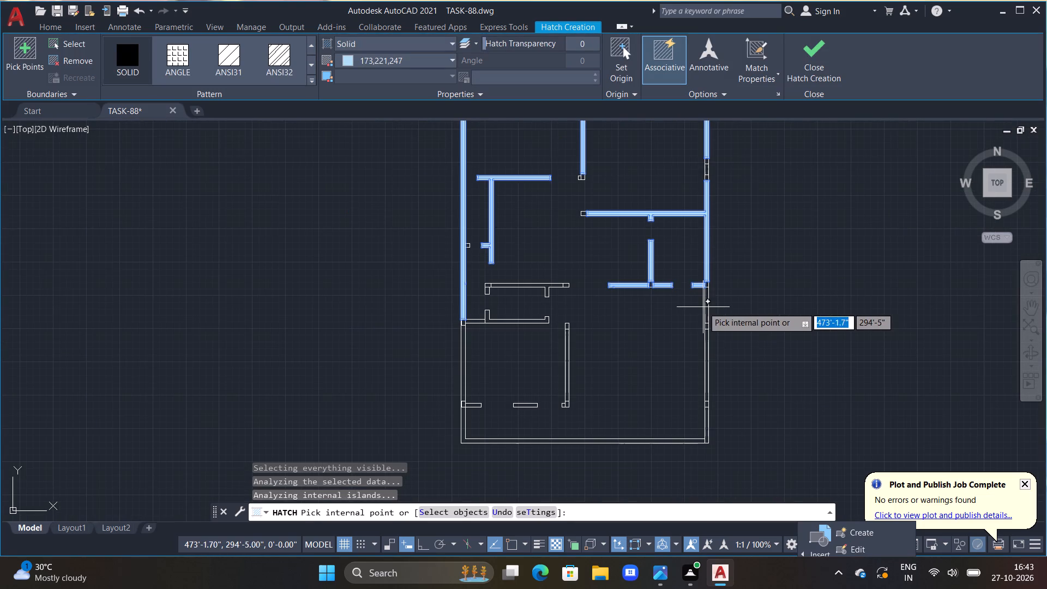
pyautogui.scroll(5, 702, 310)
pyautogui.click(719, 300)
pyautogui.scroll(-3, 728, 329)
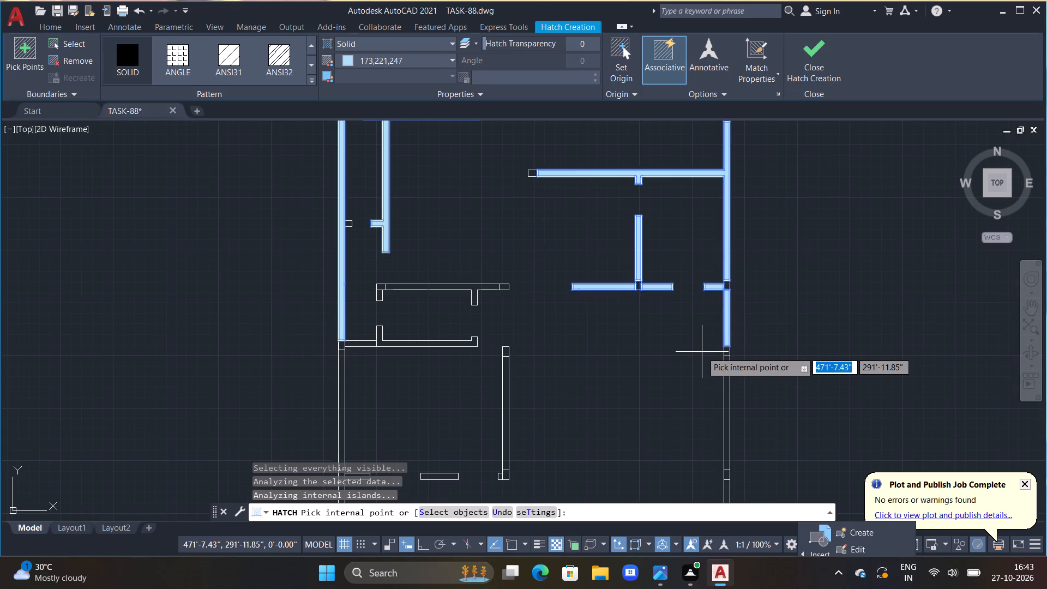
pyautogui.scroll(-1, 713, 383)
pyautogui.moveTo(700, 403); pyautogui.dragTo(657, 320, button='middle')
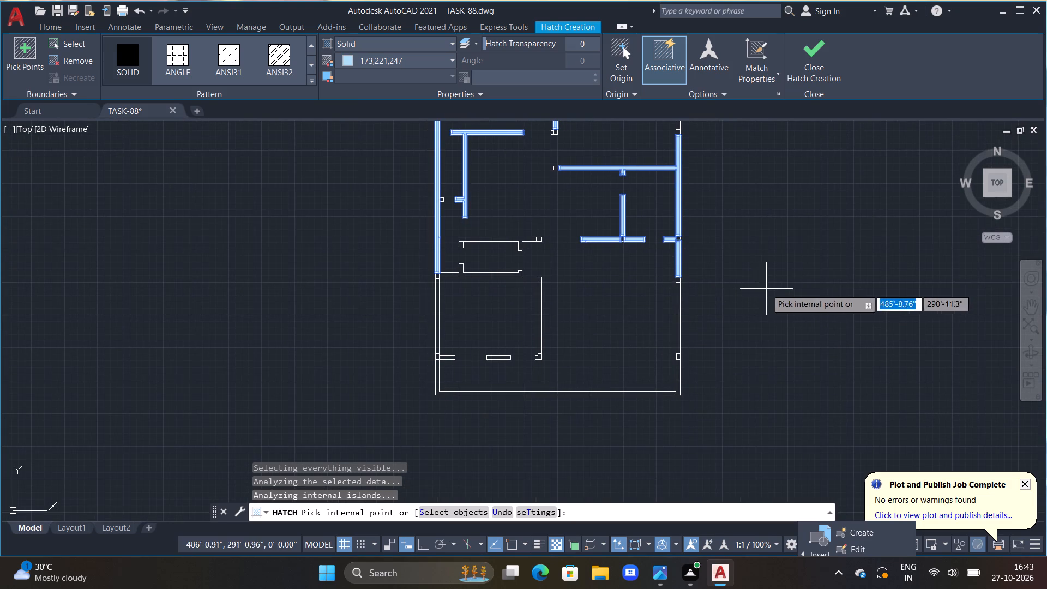
pyautogui.scroll(2, 753, 299)
pyautogui.click(558, 291)
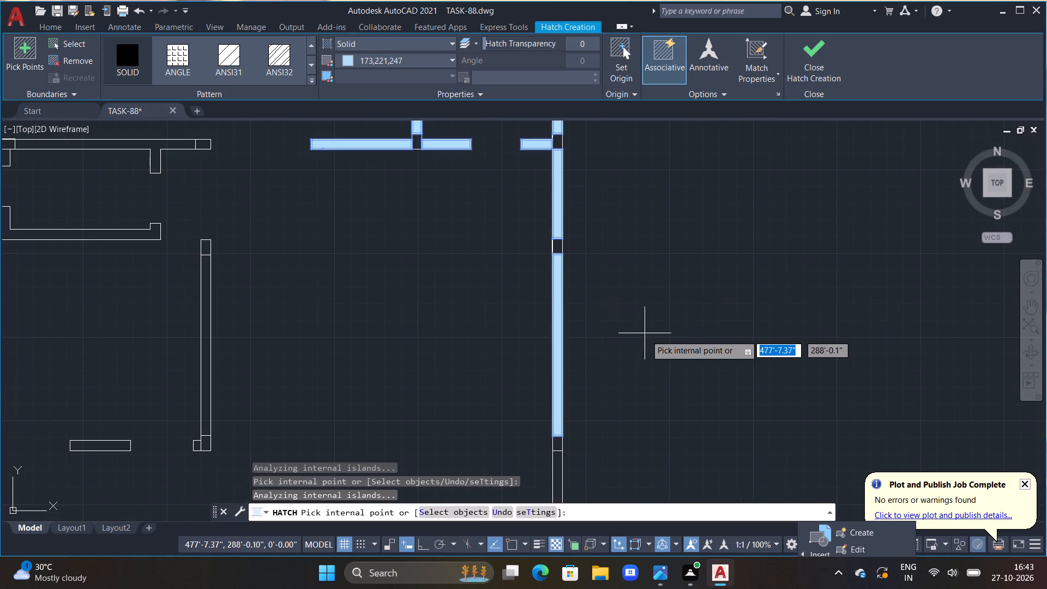
pyautogui.moveTo(651, 344); pyautogui.dragTo(682, 212, button='middle')
pyautogui.scroll(-1, 670, 300)
pyautogui.click(618, 345)
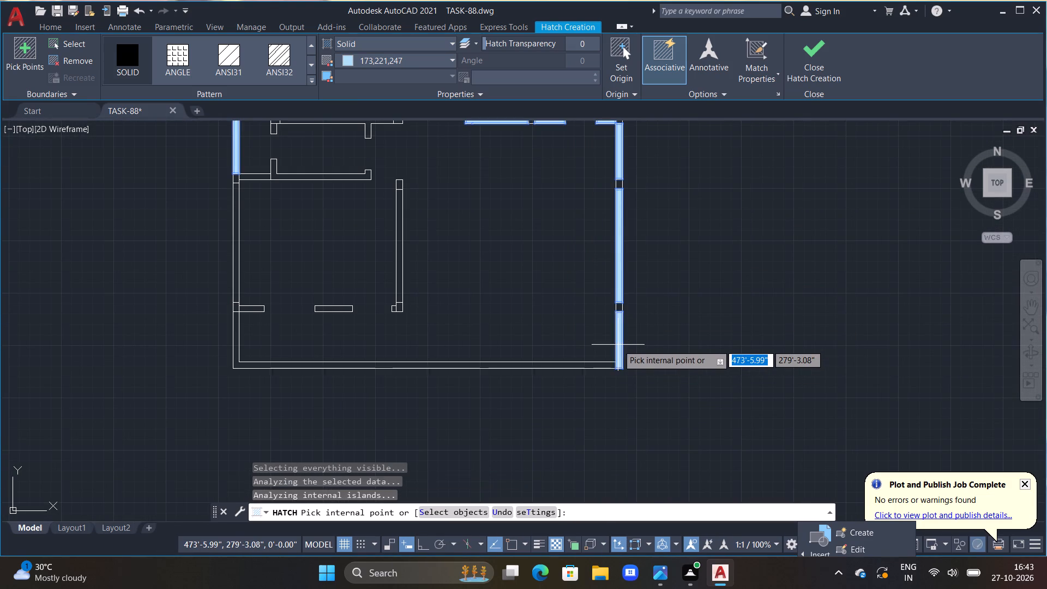
# Hatch the lower left outer wall segment, the two short horizontal partitions and the vertical partition in the plan's lower-left room.
pyautogui.scroll(-3, 618, 369)
pyautogui.scroll(2, 513, 351)
pyautogui.scroll(1, 564, 418)
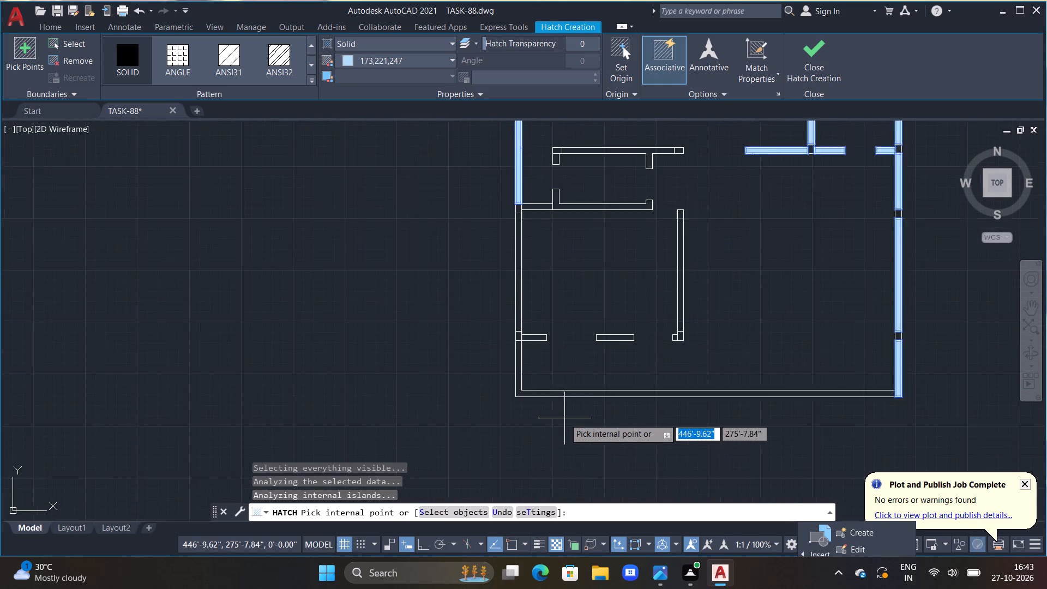
pyautogui.scroll(1, 564, 418)
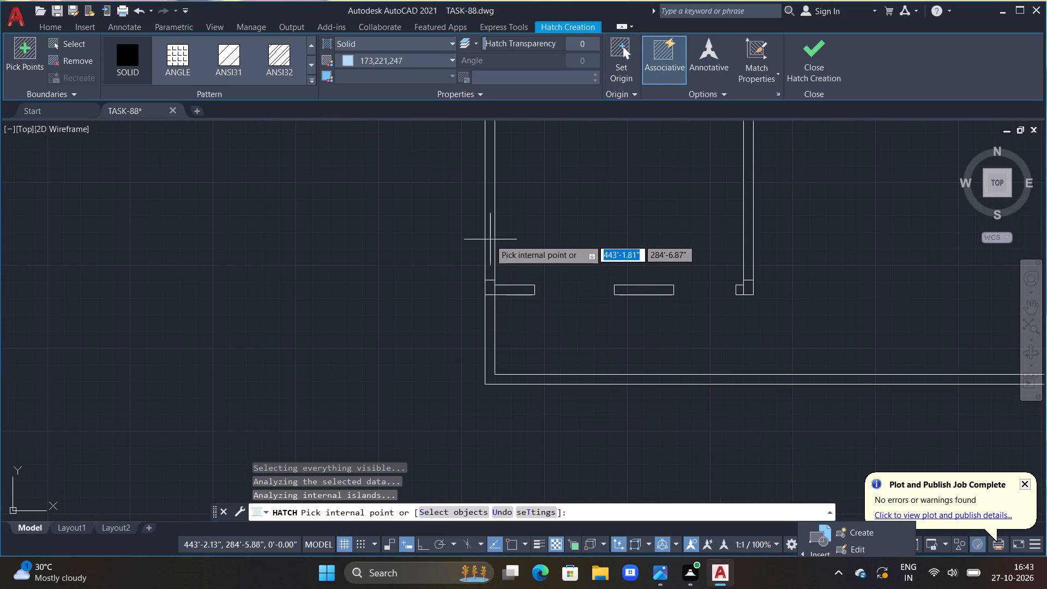
pyautogui.click(489, 238)
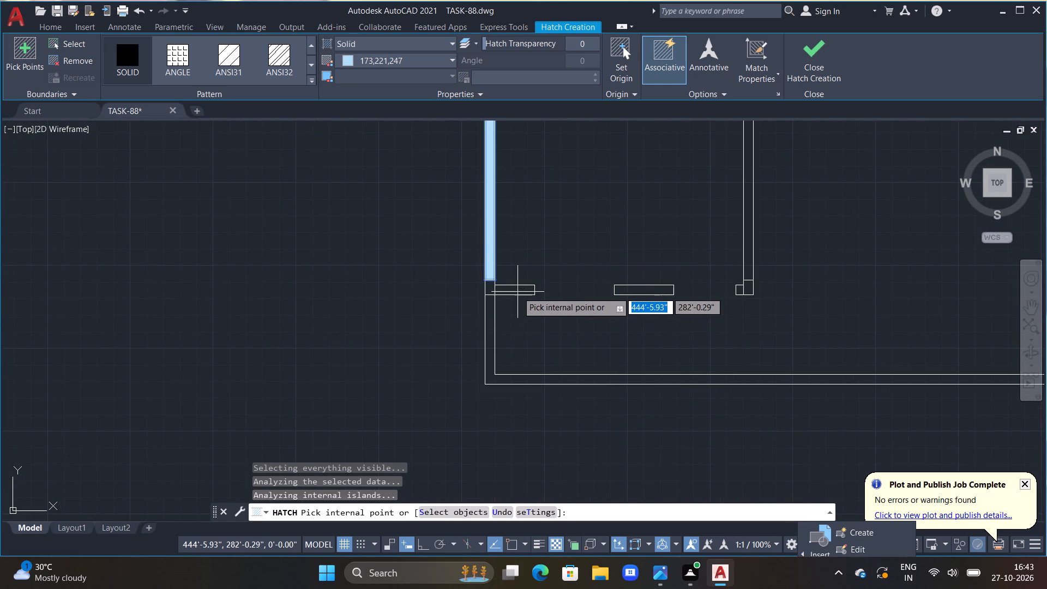
pyautogui.doubleClick(518, 292)
pyautogui.click(631, 289)
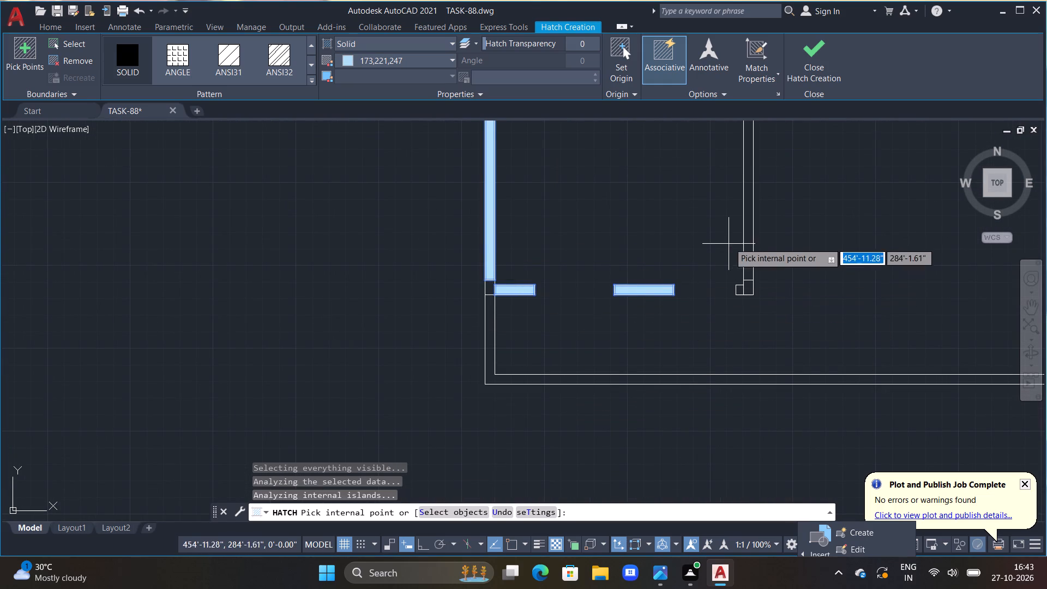
pyautogui.click(747, 240)
# Hatch the small room's partitions beside the left outer wall: the bottom and top pieces with their short side stubs, leaving the end rectangles unfilled.
pyautogui.scroll(-4, 744, 240)
pyautogui.scroll(1, 718, 215)
pyautogui.moveTo(718, 214); pyautogui.dragTo(694, 264, button='middle')
pyautogui.scroll(4, 694, 264)
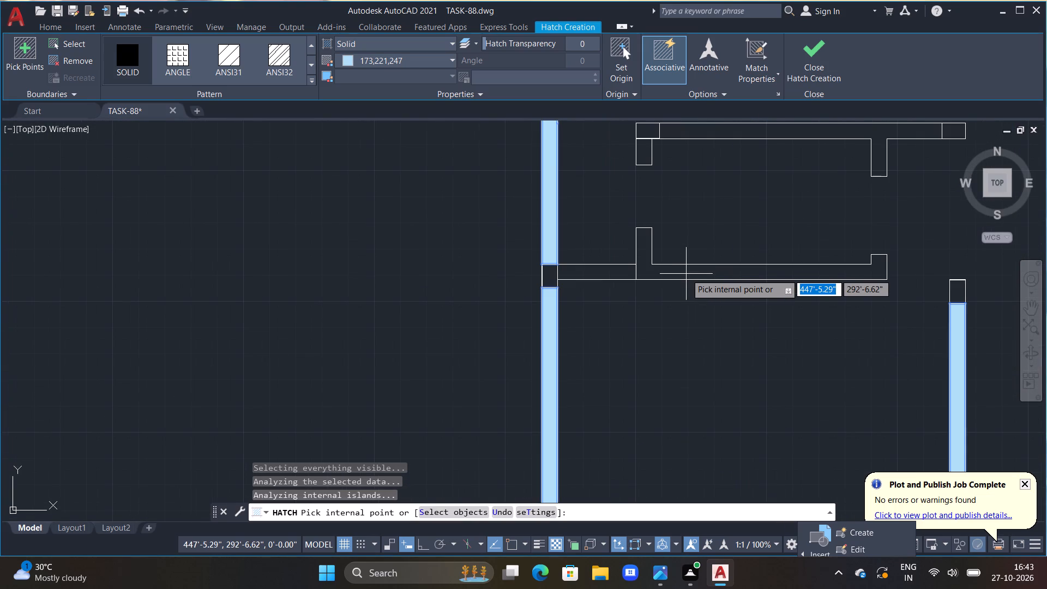
pyautogui.click(686, 274)
pyautogui.moveTo(692, 184); pyautogui.dragTo(653, 302, button='middle')
pyautogui.click(607, 270)
pyautogui.doubleClick(646, 245)
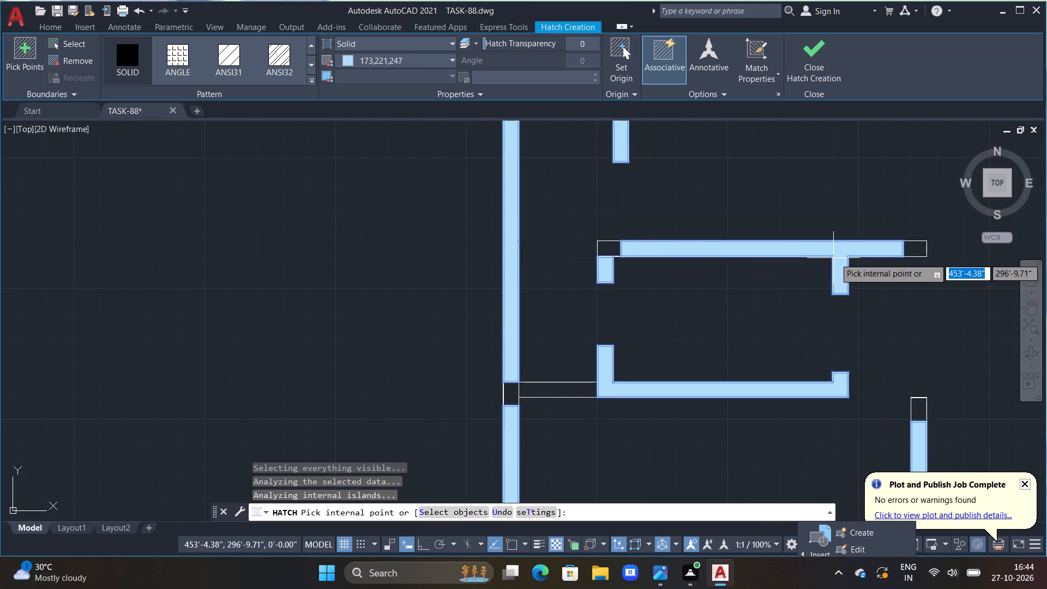
pyautogui.scroll(-2, 782, 301)
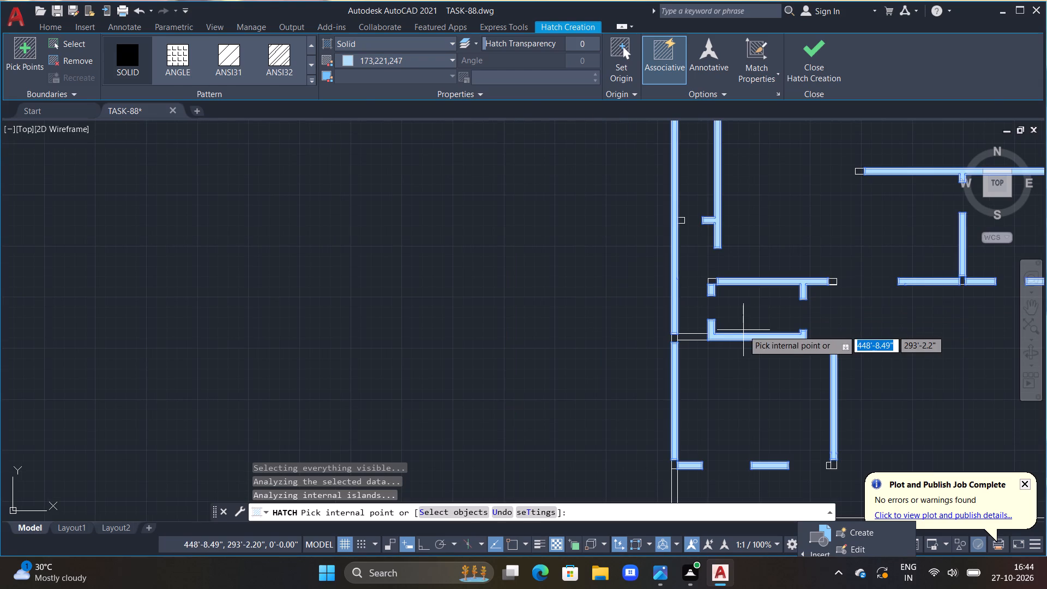
pyautogui.press('Escape')
pyautogui.press('Escape')
pyautogui.press('Escape')
pyautogui.press('Escape')
pyautogui.press('Escape')
# Hatch the upper left outer wall junction and both end rectangles of the upper vertical partition in solid red 205,32,39.
pyautogui.write('H')
pyautogui.press('space')
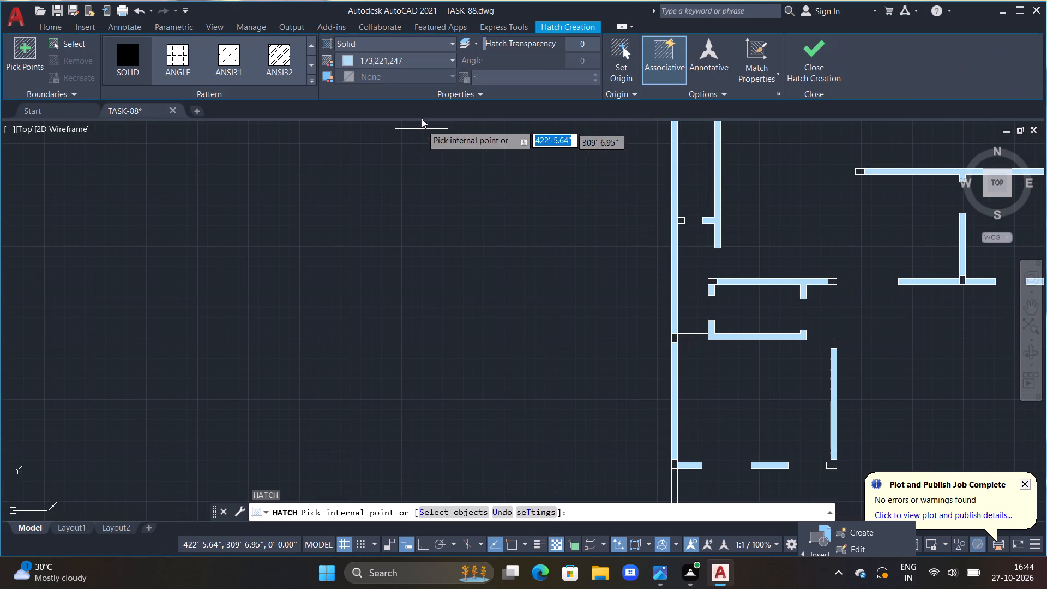
pyautogui.click(423, 64)
pyautogui.click(383, 142)
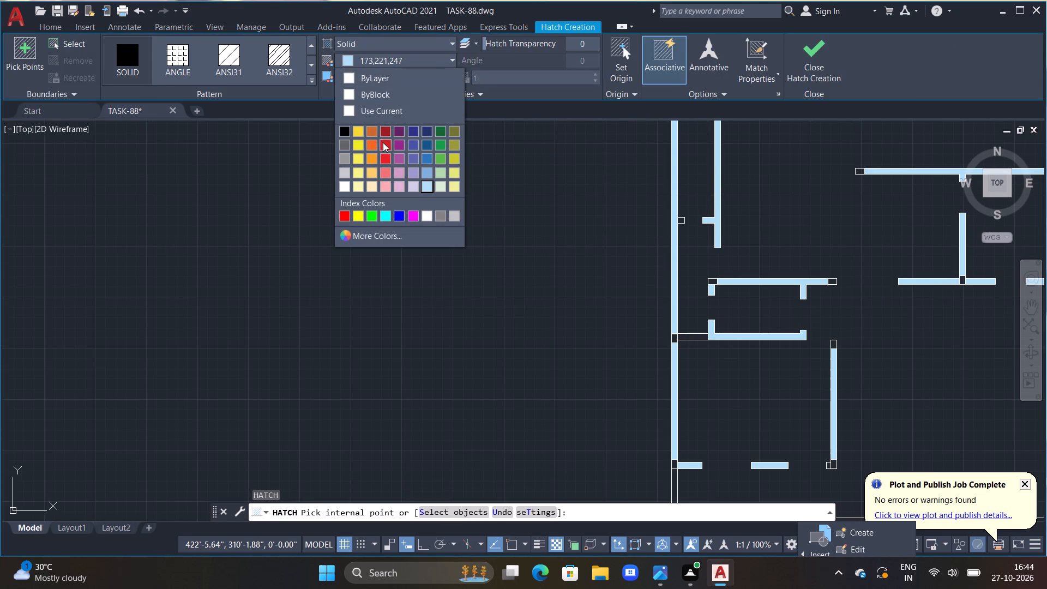
pyautogui.scroll(-2, 506, 351)
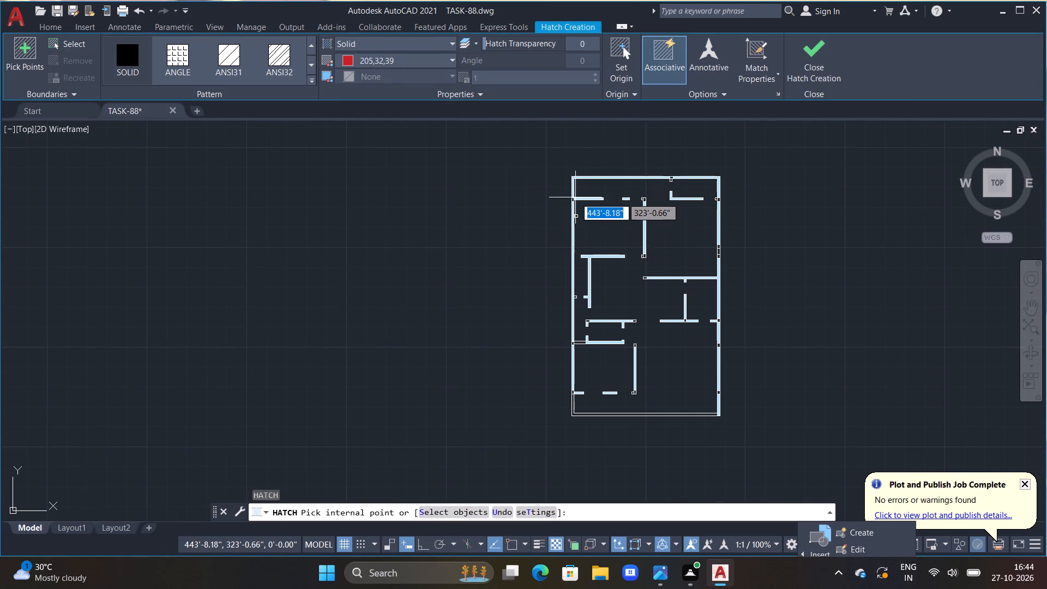
pyautogui.scroll(3, 575, 197)
pyautogui.click(559, 207)
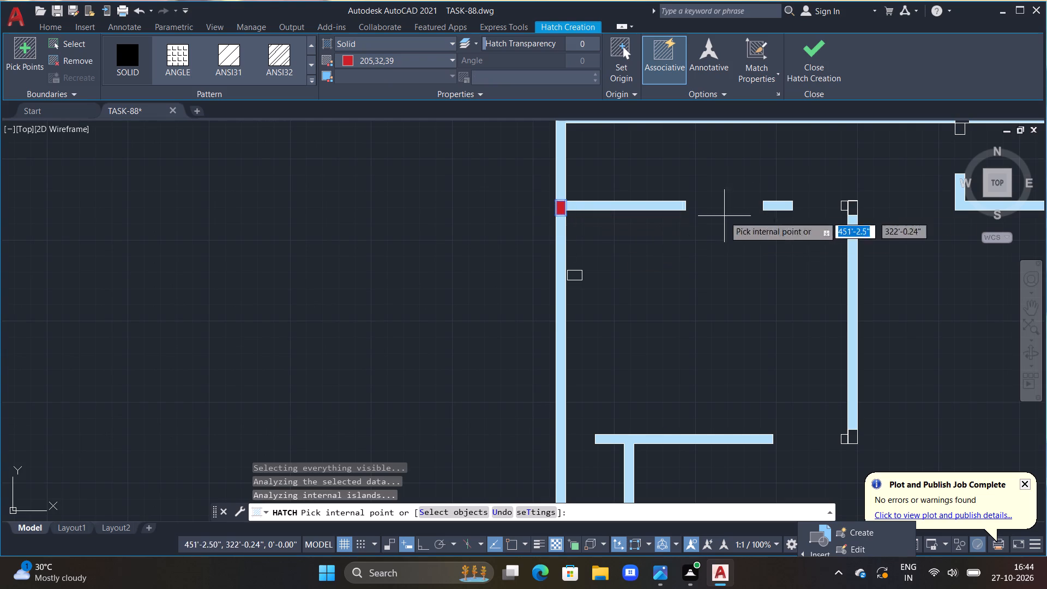
pyautogui.click(855, 209)
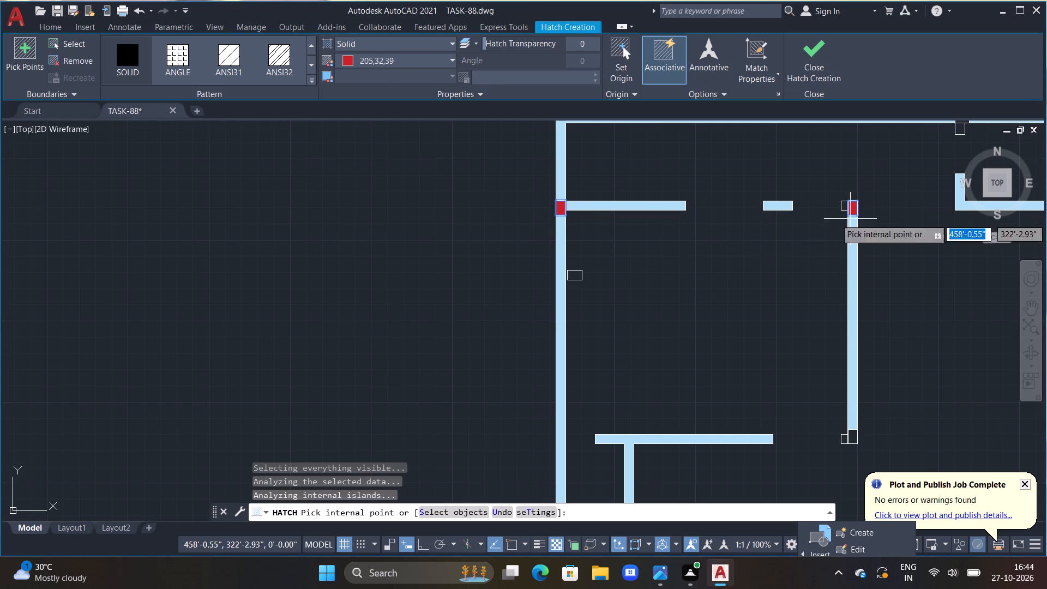
pyautogui.doubleClick(849, 439)
# Hatch in red the top outer wall junction, the upper right outer wall junction and the wall piece between the two rectangles below it.
pyautogui.moveTo(880, 328); pyautogui.dragTo(710, 358, button='middle')
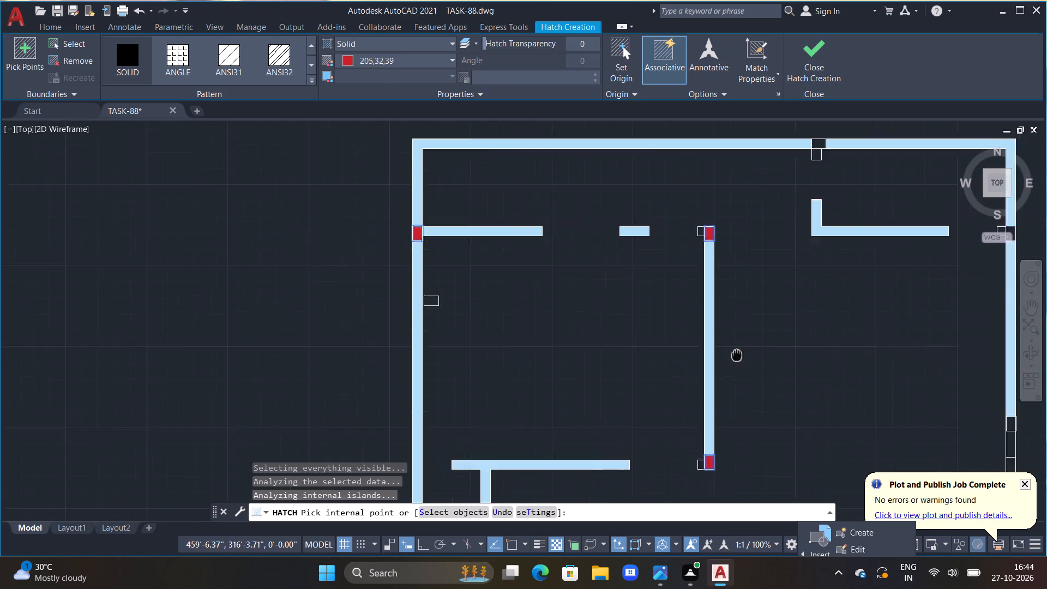
pyautogui.moveTo(710, 358); pyautogui.dragTo(453, 384, button='middle')
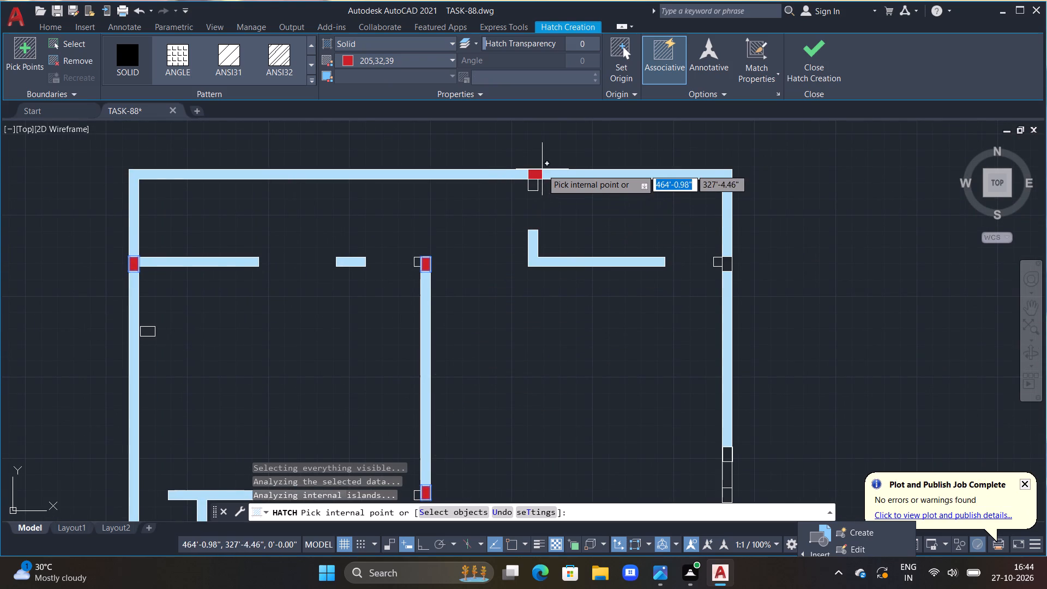
pyautogui.doubleClick(535, 175)
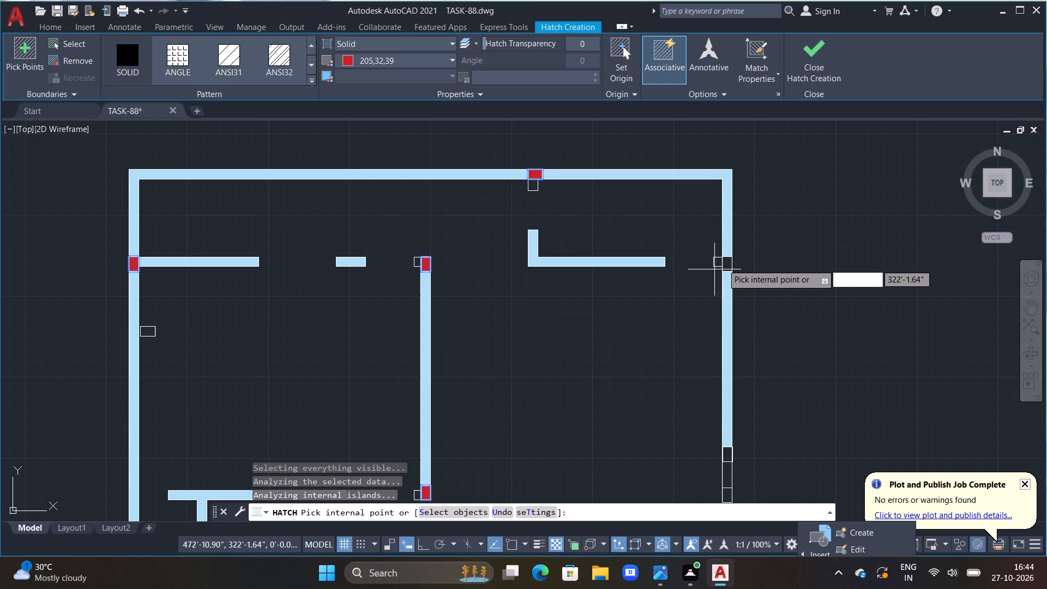
pyautogui.doubleClick(730, 263)
pyautogui.scroll(-1, 713, 352)
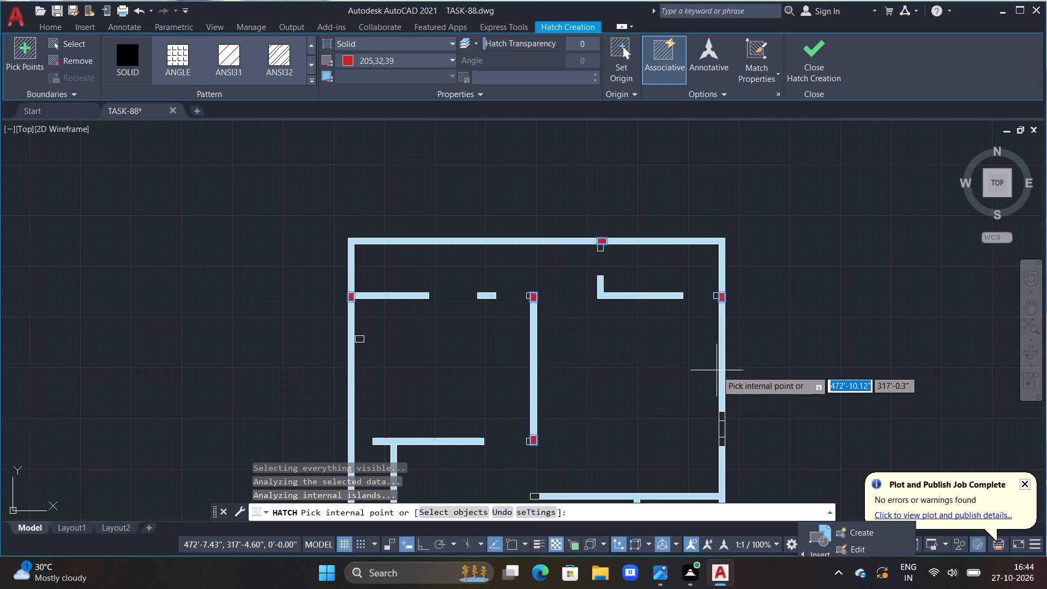
pyautogui.moveTo(717, 370); pyautogui.dragTo(604, 259, button='middle')
pyautogui.scroll(2, 618, 294)
pyautogui.scroll(1, 595, 375)
pyautogui.click(588, 342)
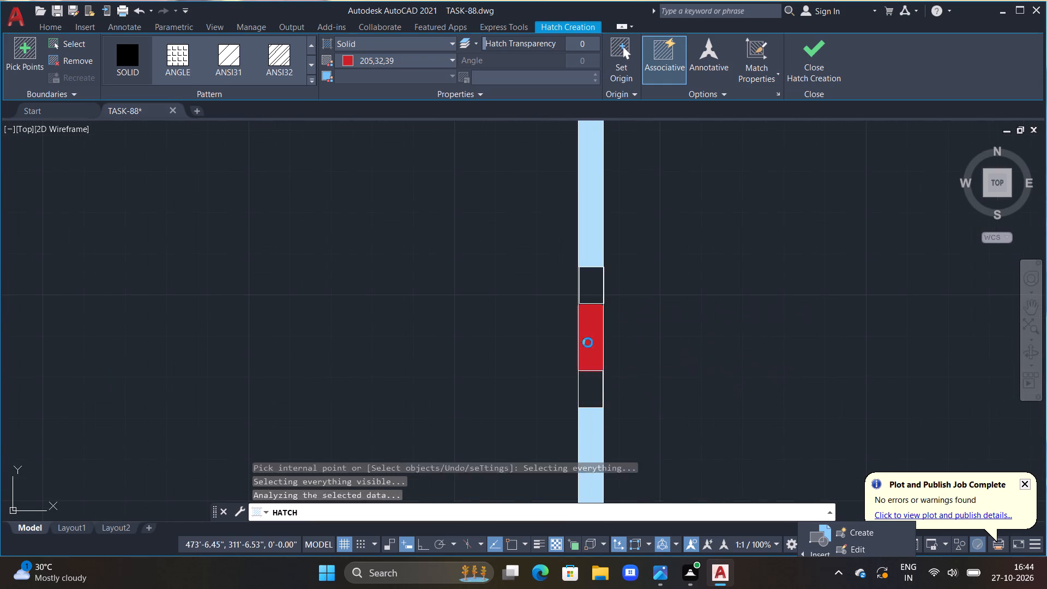
# Hatch in red the right-hand room's partition junction, the two right outer wall junctions beside and below it, and the long partition's left end rectangle.
pyautogui.scroll(-2, 601, 351)
pyautogui.moveTo(628, 364); pyautogui.dragTo(659, 249, button='middle')
pyautogui.scroll(-1, 603, 389)
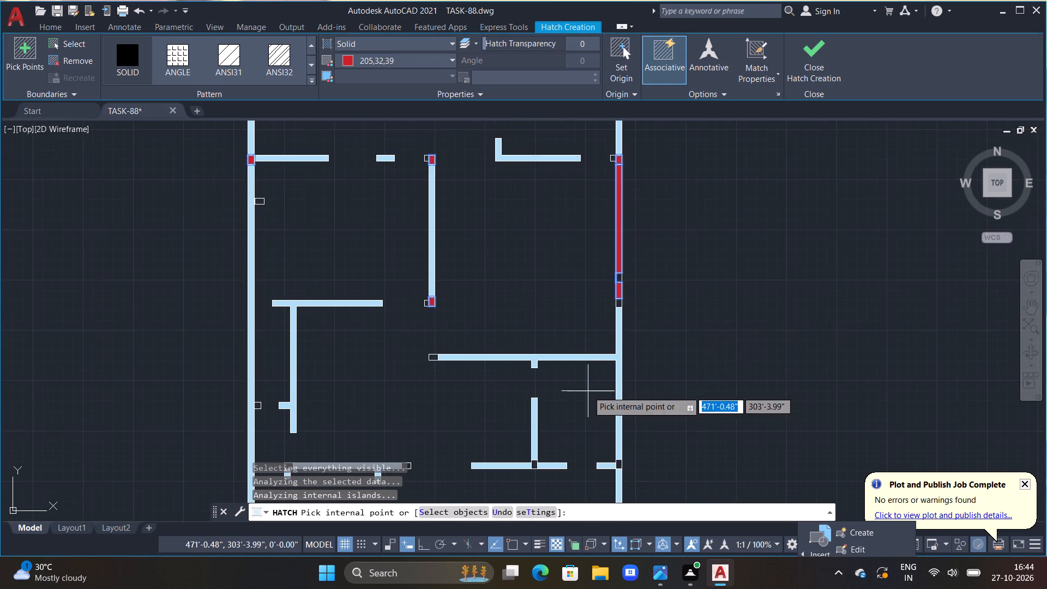
pyautogui.moveTo(587, 392); pyautogui.dragTo(580, 253, button='middle')
pyautogui.scroll(1, 624, 363)
pyautogui.scroll(1, 459, 317)
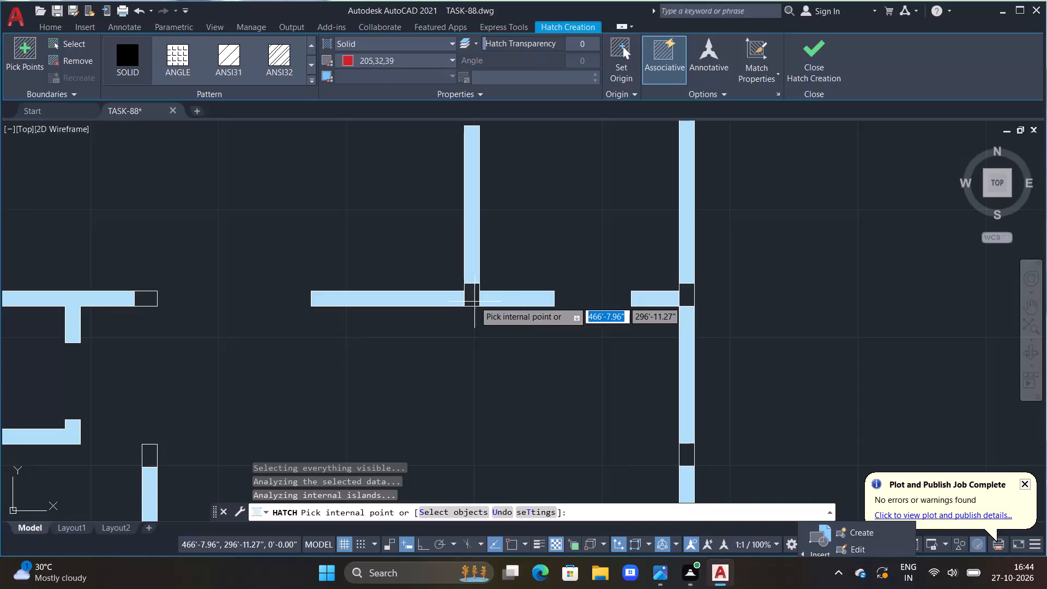
pyautogui.doubleClick(476, 296)
pyautogui.click(685, 297)
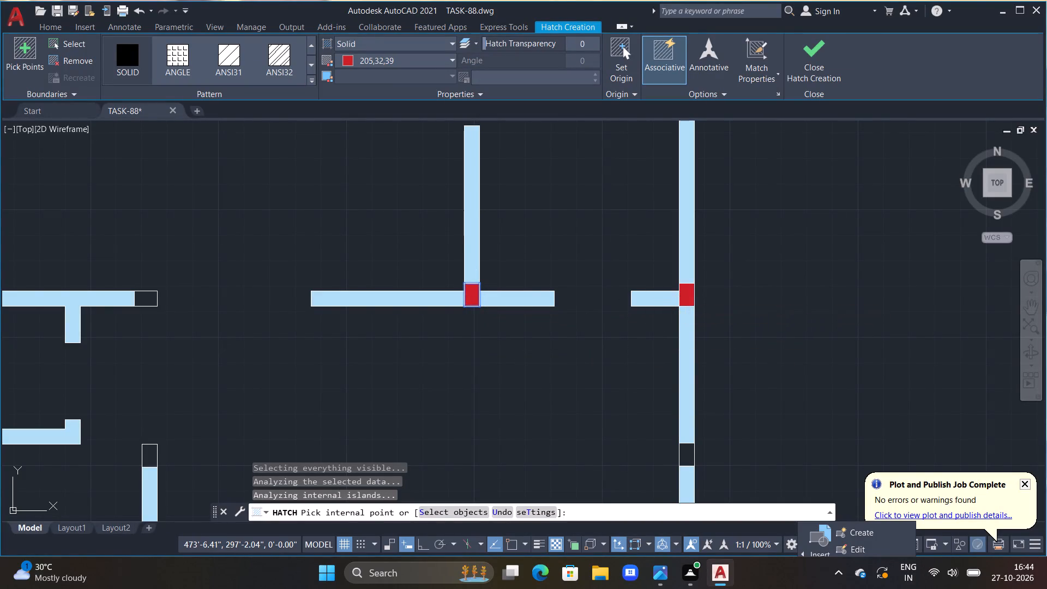
pyautogui.click(685, 458)
pyautogui.scroll(-2, 673, 446)
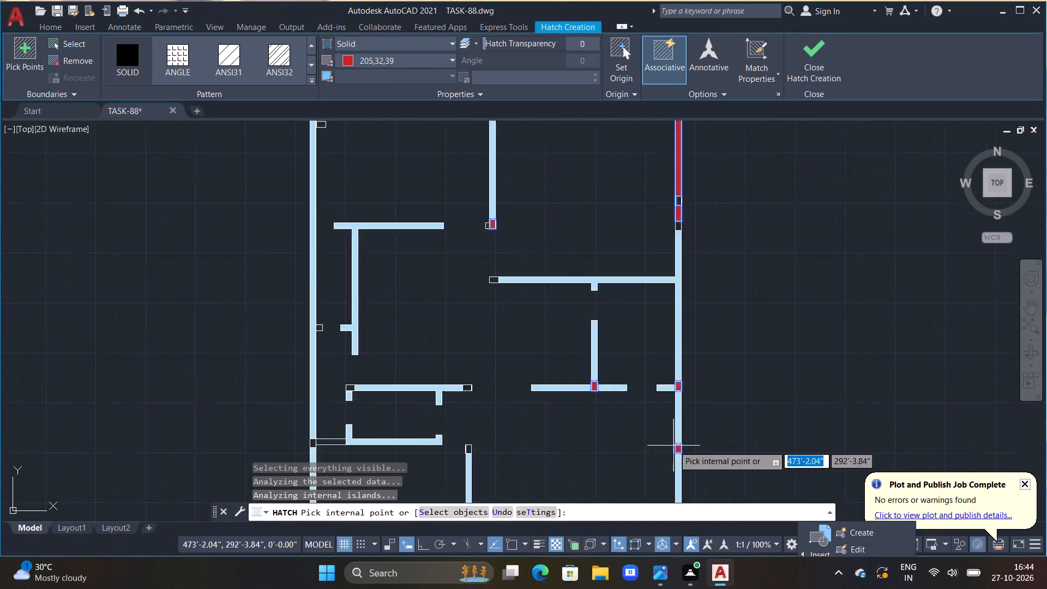
pyautogui.scroll(-1, 673, 446)
pyautogui.scroll(3, 575, 347)
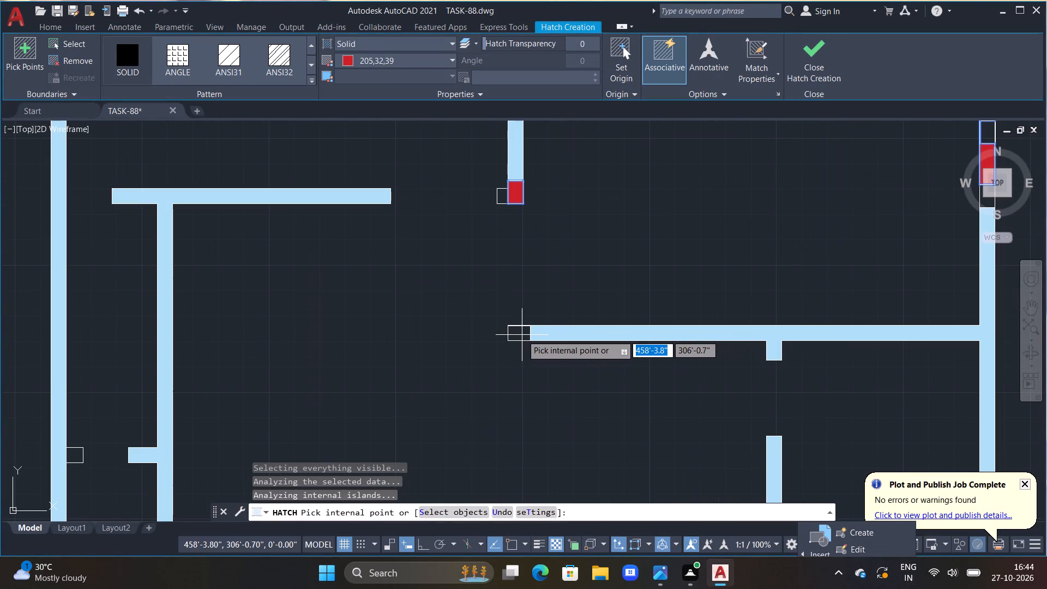
pyautogui.click(522, 335)
# Hatch in red both end rectangles of the small room's top partition and the top rectangle of the lower vertical partition.
pyautogui.scroll(-3, 522, 335)
pyautogui.moveTo(537, 371); pyautogui.dragTo(519, 260, button='middle')
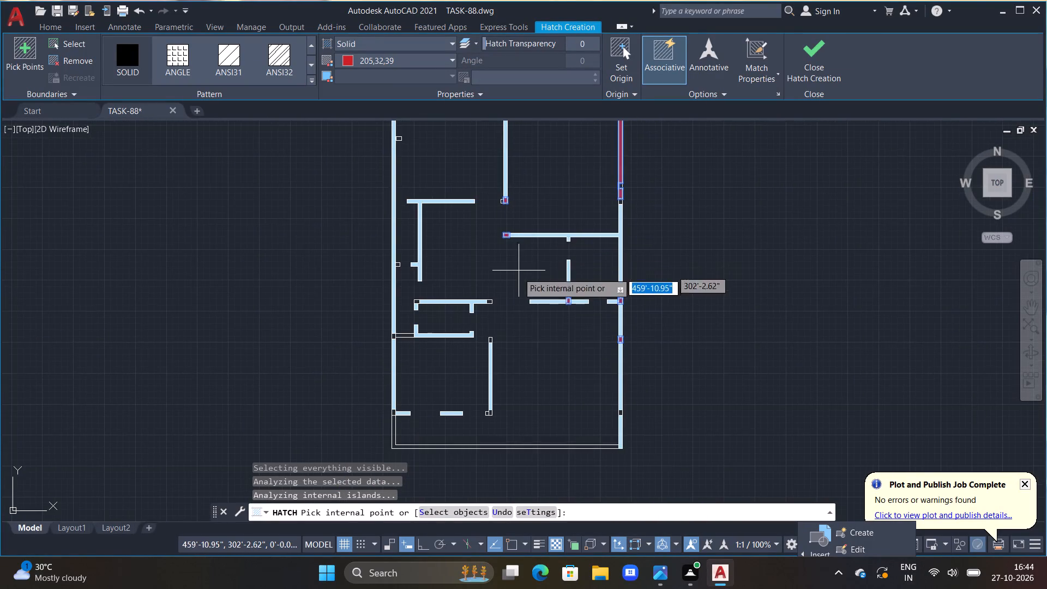
pyautogui.scroll(1, 470, 308)
pyautogui.scroll(2, 375, 310)
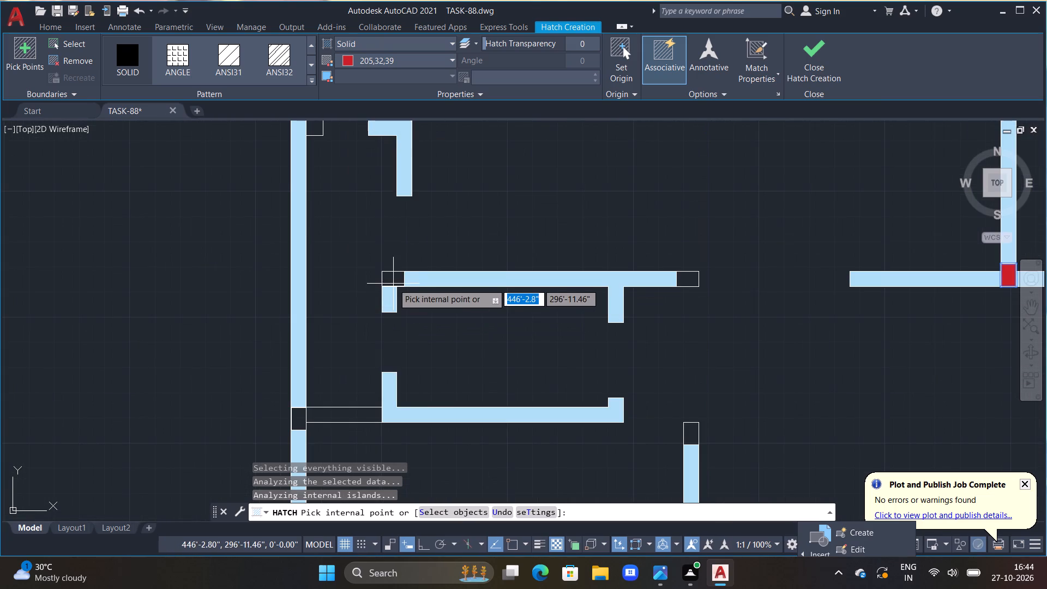
pyautogui.click(393, 284)
pyautogui.click(688, 278)
pyautogui.scroll(-2, 689, 357)
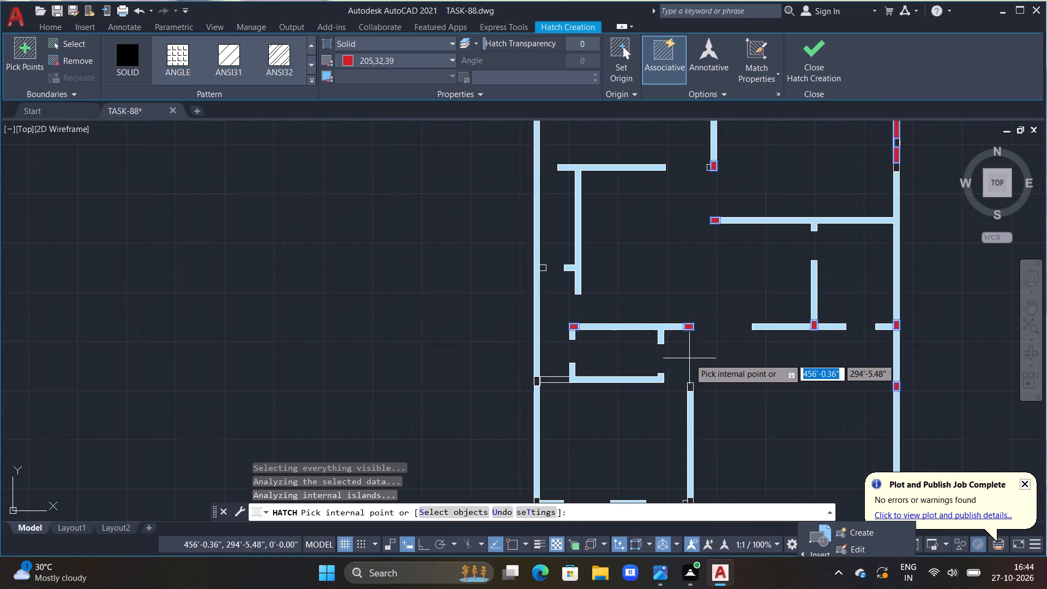
pyautogui.moveTo(687, 377); pyautogui.dragTo(671, 315, button='middle')
pyautogui.scroll(2, 667, 309)
pyautogui.click(679, 346)
# Hatch in red the lower vertical partition's bottom rectangle and the lower junction rectangles on the left and right outer walls.
pyautogui.scroll(-3, 687, 344)
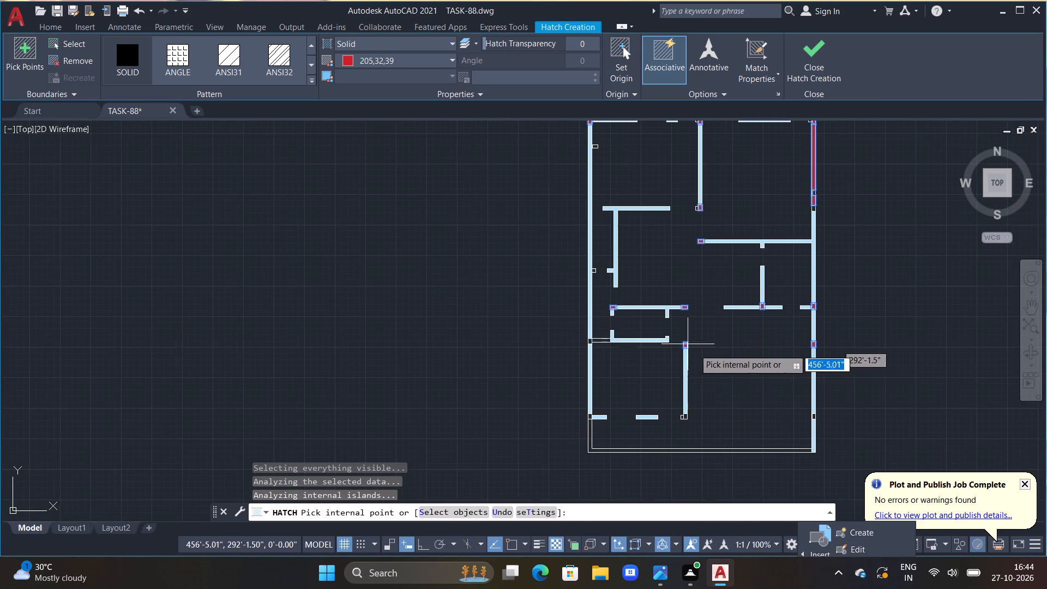
pyautogui.moveTo(719, 374); pyautogui.dragTo(689, 296, button='middle')
pyautogui.scroll(1, 706, 338)
pyautogui.scroll(2, 660, 384)
pyautogui.click(599, 370)
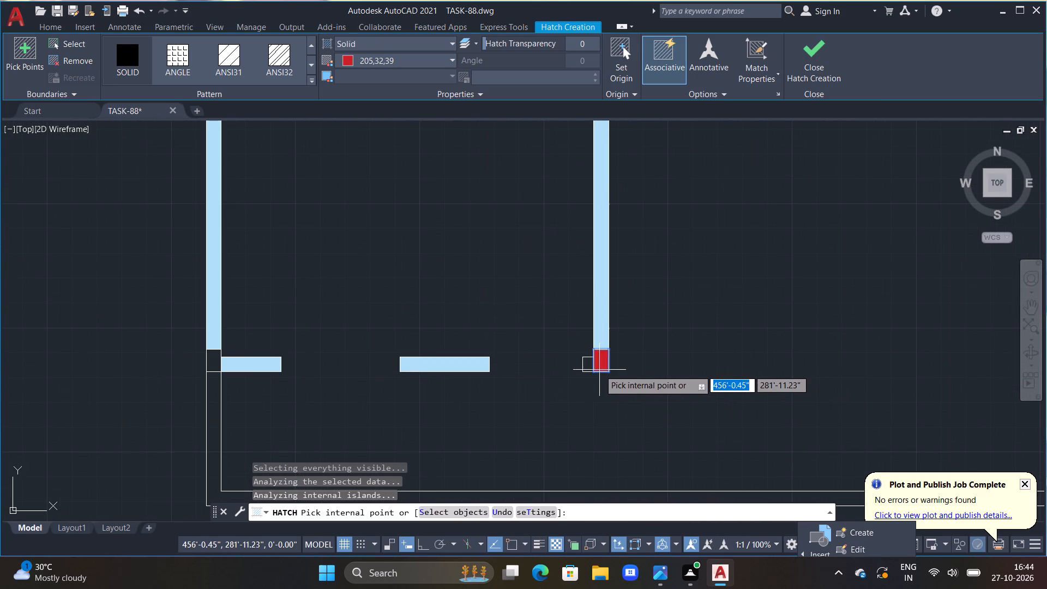
pyautogui.scroll(-3, 599, 373)
pyautogui.scroll(3, 507, 383)
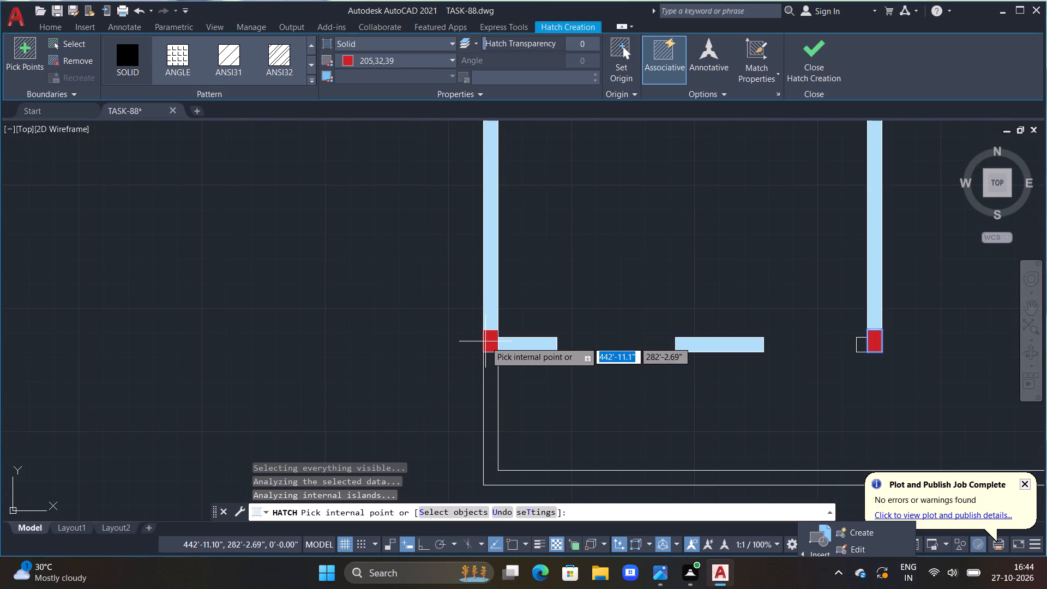
pyautogui.click(485, 341)
pyautogui.scroll(-4, 500, 344)
pyautogui.scroll(5, 654, 353)
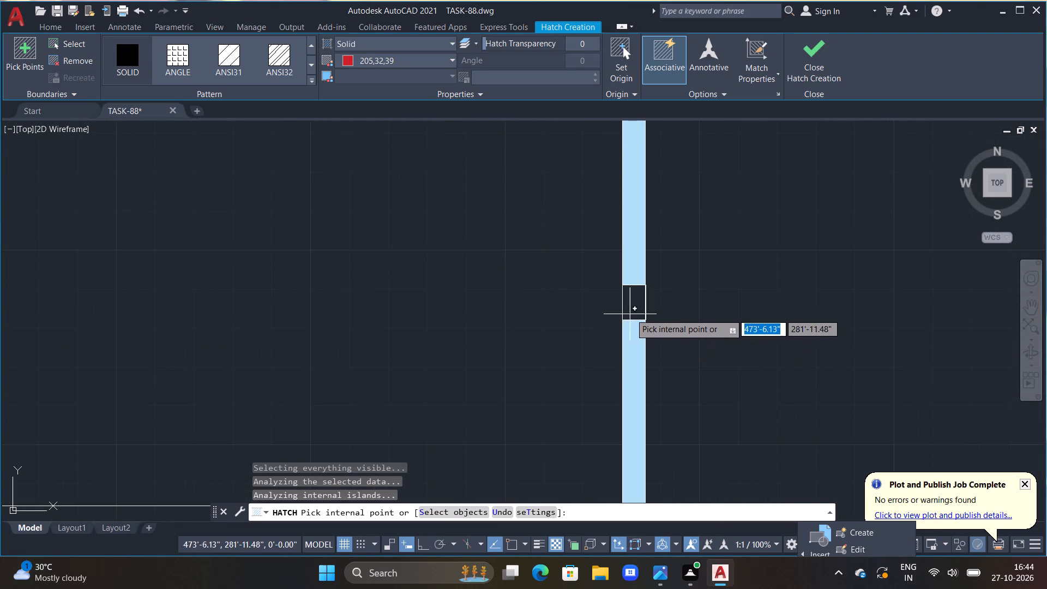
pyautogui.click(634, 310)
pyautogui.press('Escape')
# Examine the hatching and junction rectangles along the upper part of the right outer wall.
pyautogui.scroll(-5, 555, 283)
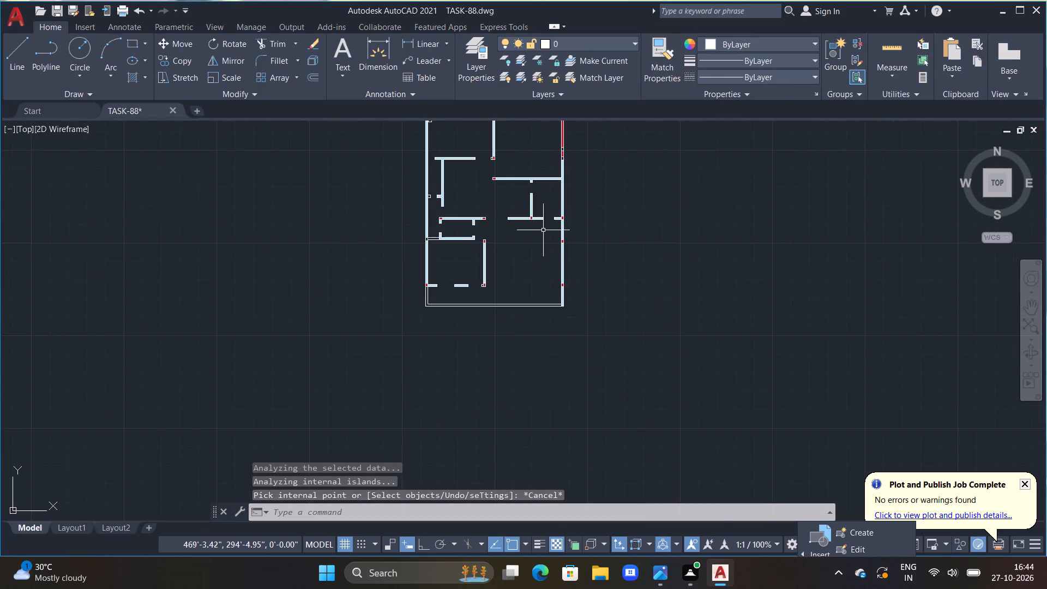
pyautogui.moveTo(547, 224); pyautogui.dragTo(538, 301, button='middle')
pyautogui.scroll(2, 541, 231)
pyautogui.moveTo(541, 221); pyautogui.dragTo(555, 304, button='middle')
pyautogui.scroll(2, 586, 247)
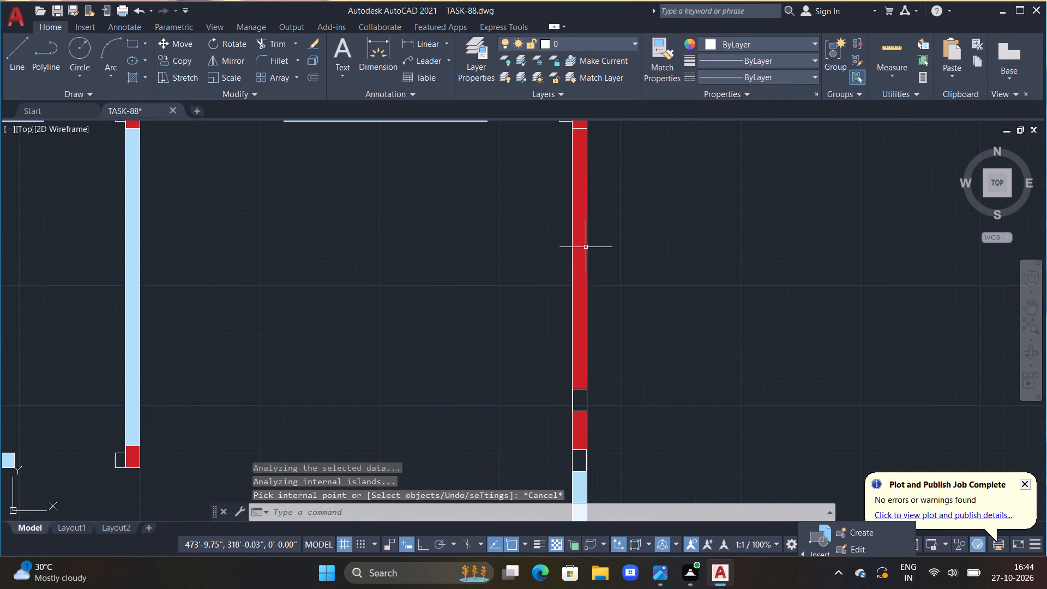
pyautogui.press('Escape')
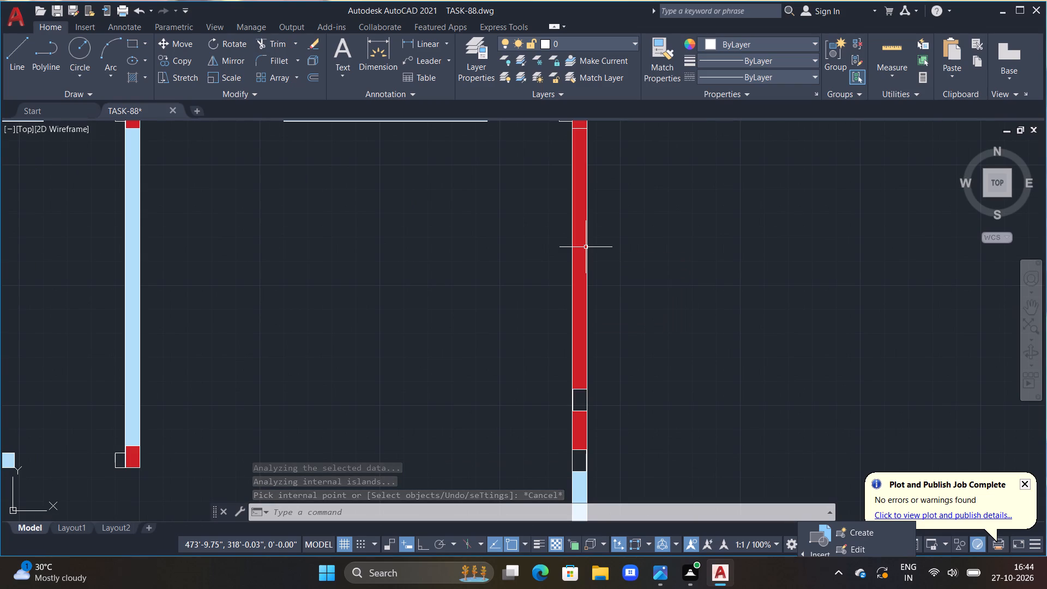
pyautogui.press('Escape')
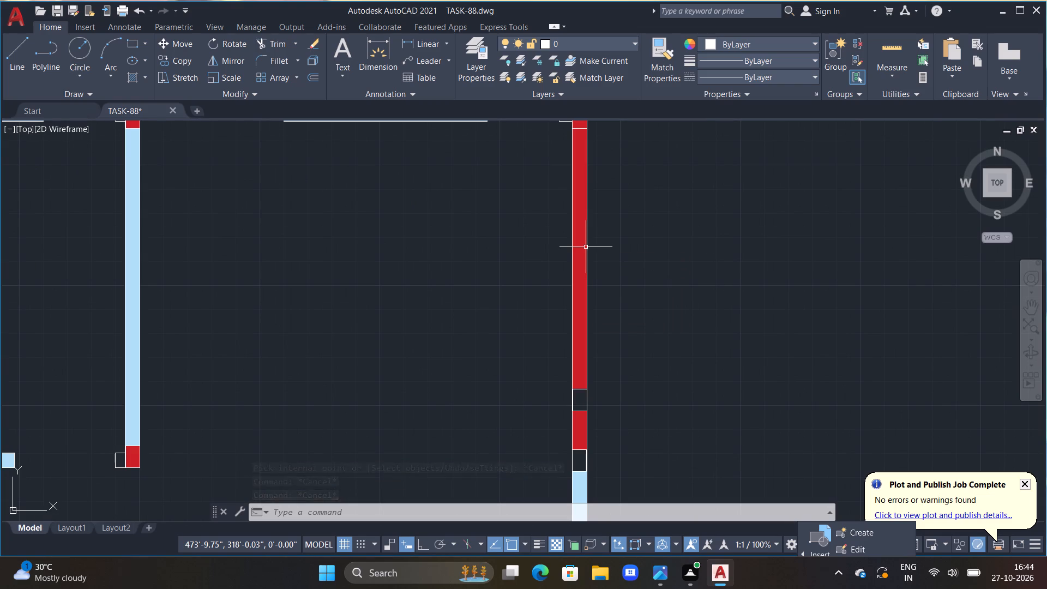
pyautogui.scroll(-3, 526, 382)
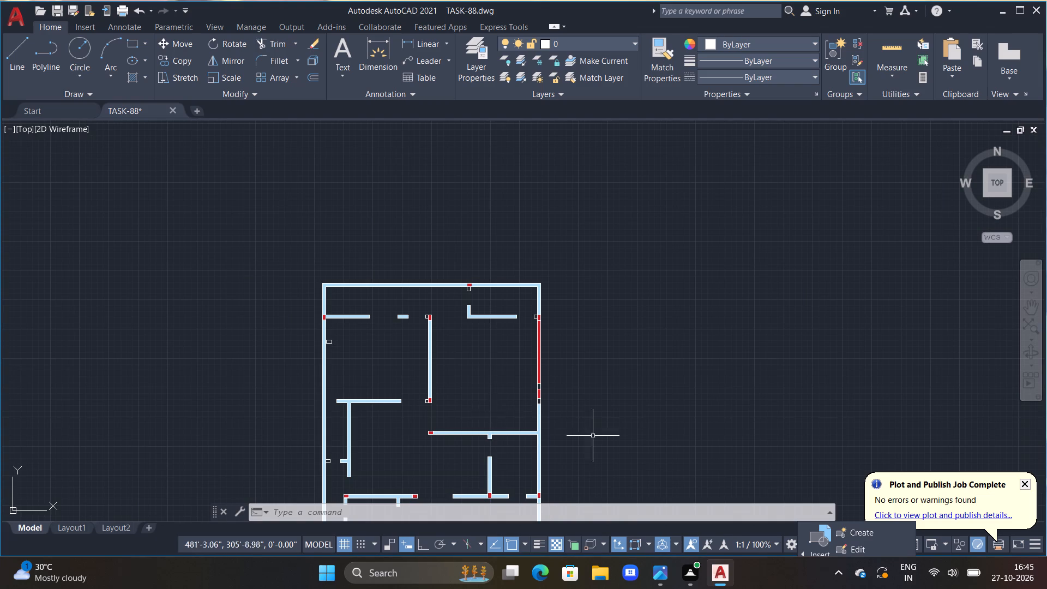
pyautogui.scroll(2, 461, 404)
pyautogui.scroll(1, 593, 407)
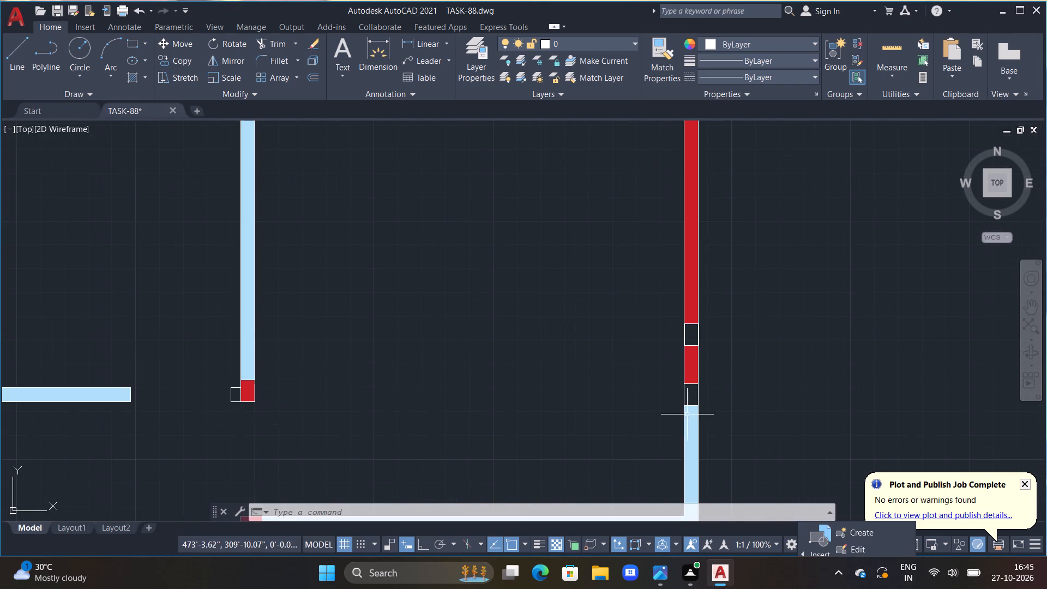
pyautogui.scroll(-1, 730, 339)
pyautogui.scroll(1, 729, 340)
pyautogui.moveTo(731, 346); pyautogui.dragTo(739, 380, button='middle')
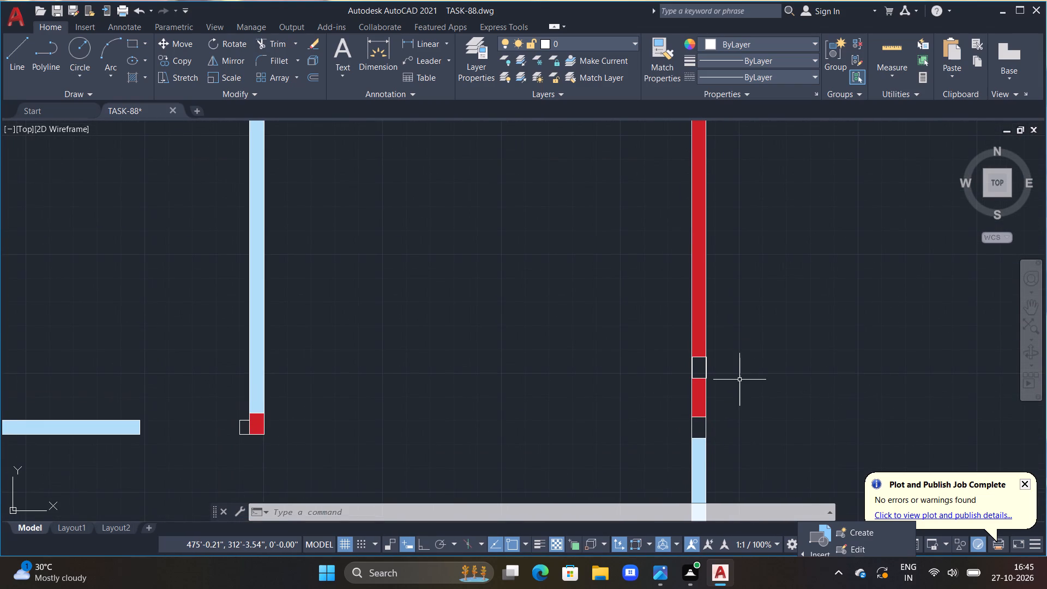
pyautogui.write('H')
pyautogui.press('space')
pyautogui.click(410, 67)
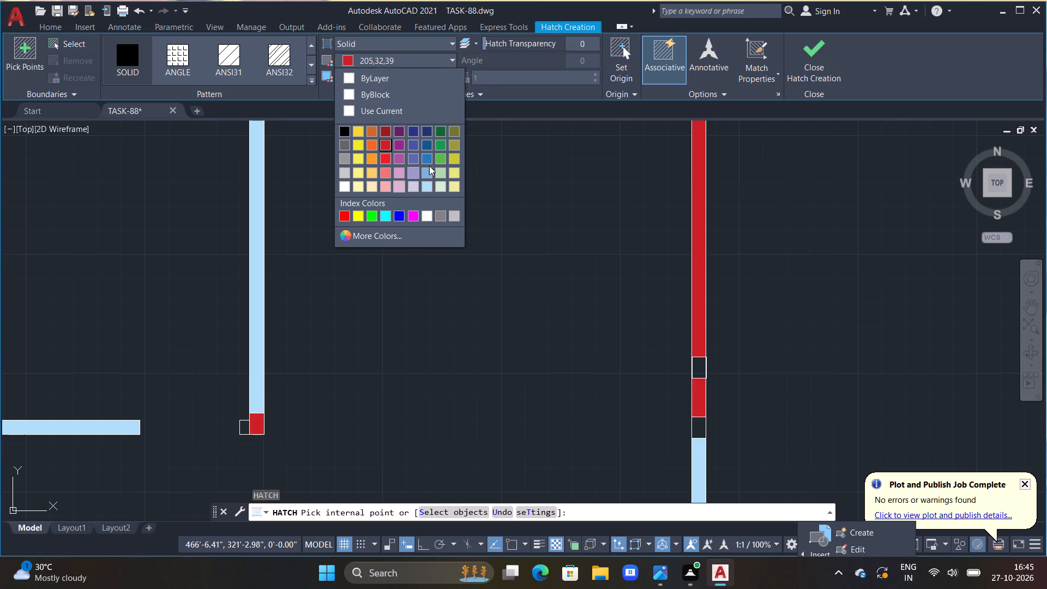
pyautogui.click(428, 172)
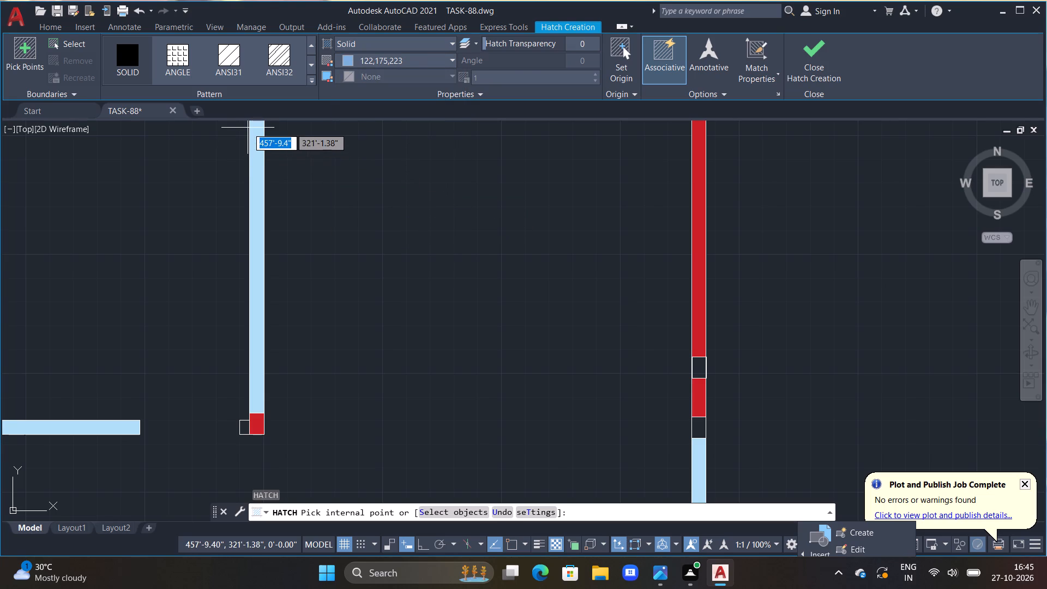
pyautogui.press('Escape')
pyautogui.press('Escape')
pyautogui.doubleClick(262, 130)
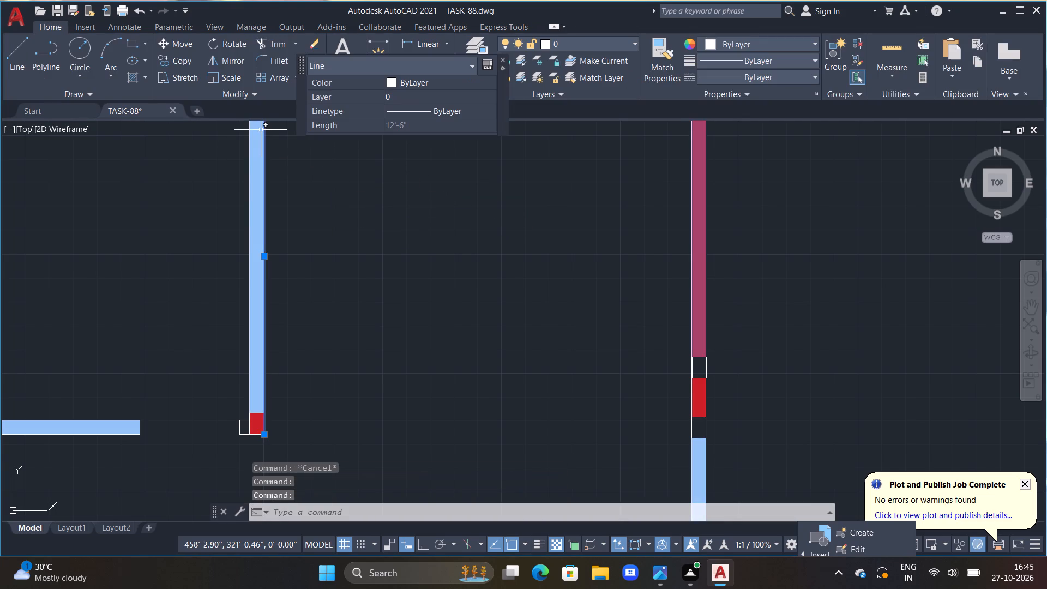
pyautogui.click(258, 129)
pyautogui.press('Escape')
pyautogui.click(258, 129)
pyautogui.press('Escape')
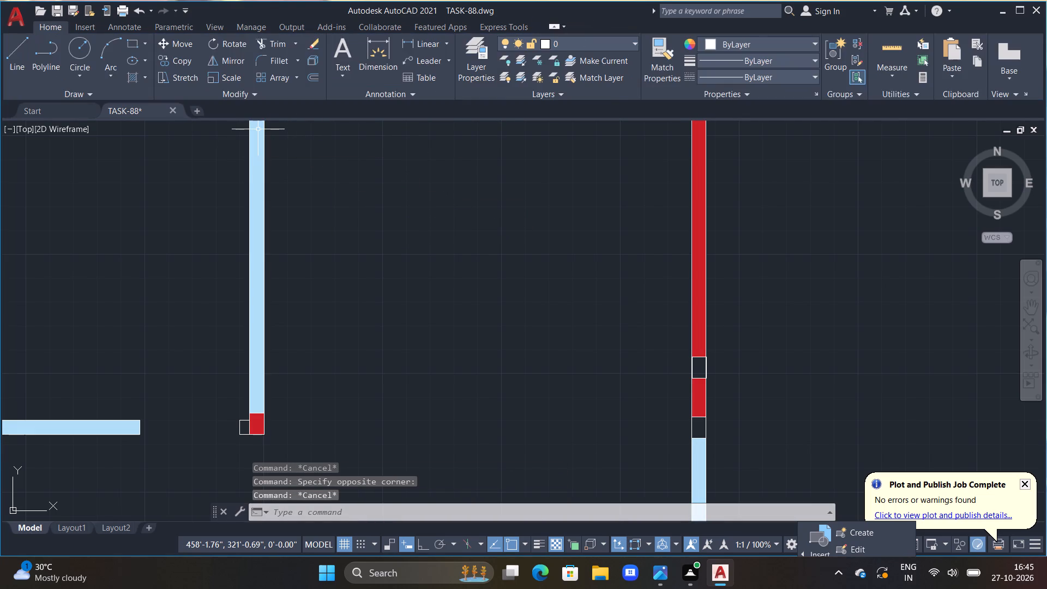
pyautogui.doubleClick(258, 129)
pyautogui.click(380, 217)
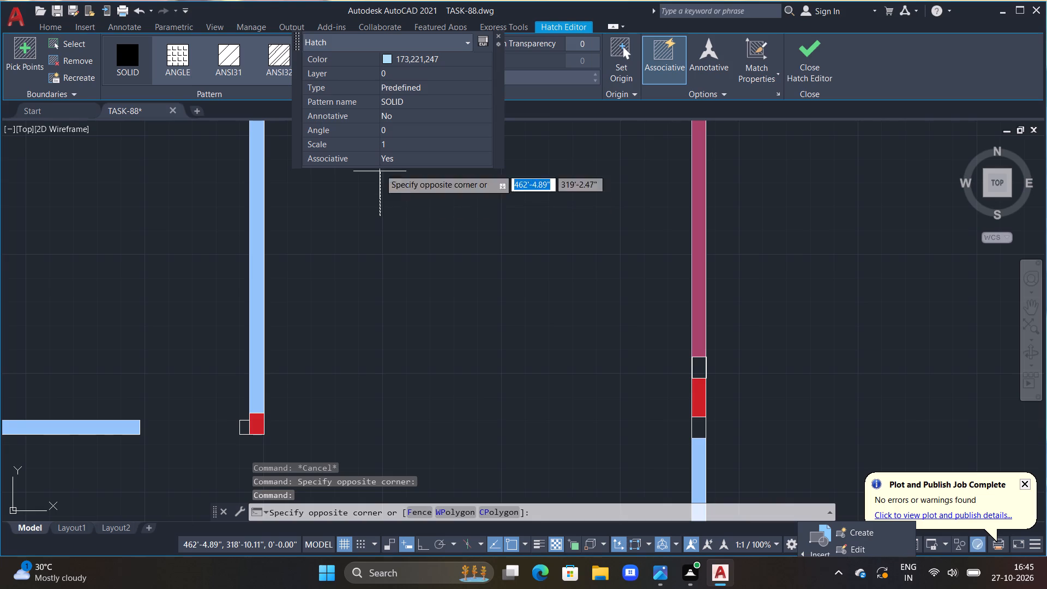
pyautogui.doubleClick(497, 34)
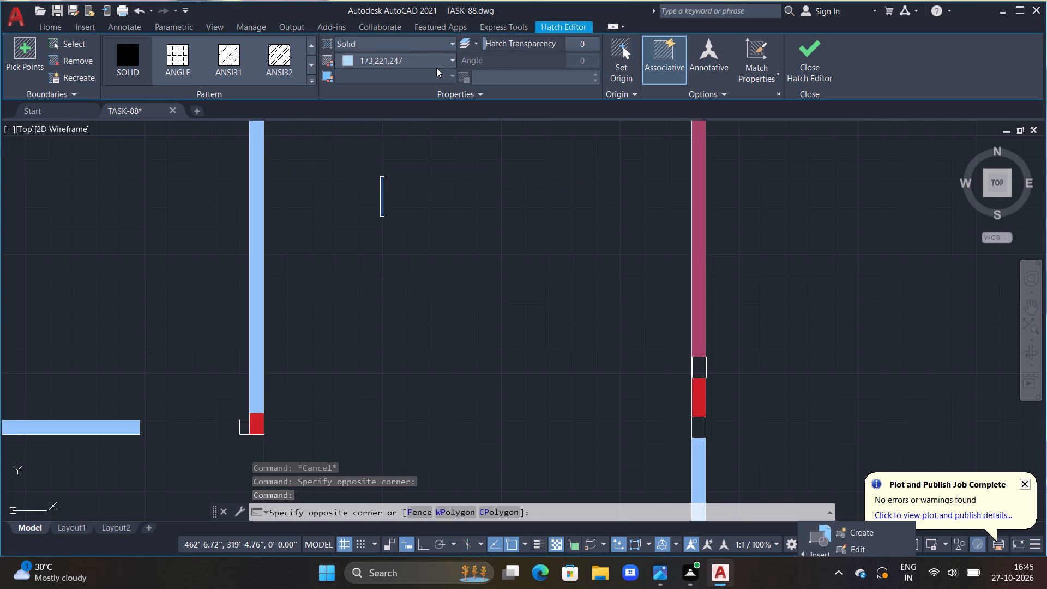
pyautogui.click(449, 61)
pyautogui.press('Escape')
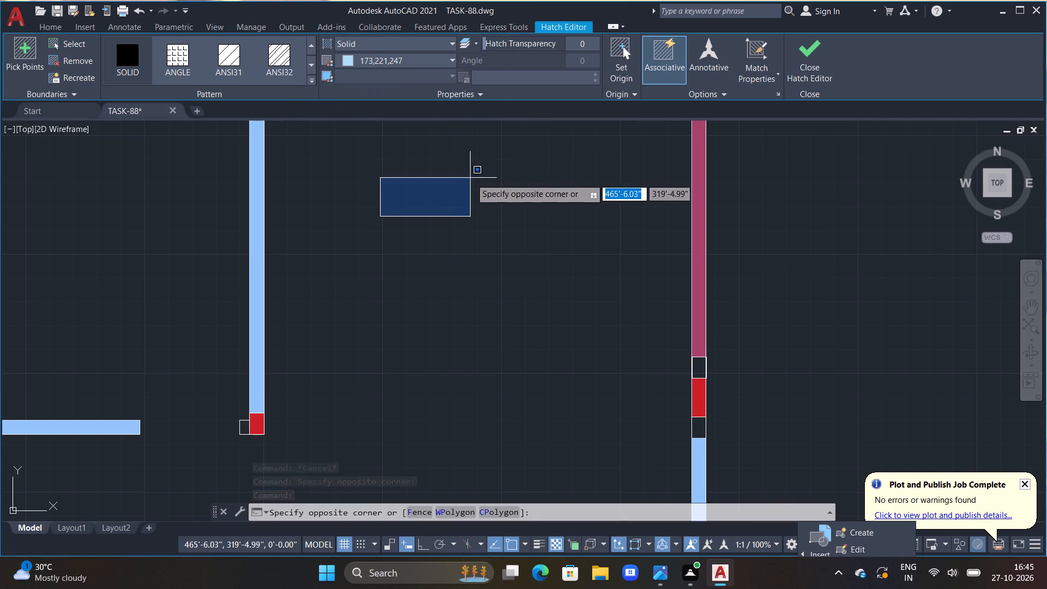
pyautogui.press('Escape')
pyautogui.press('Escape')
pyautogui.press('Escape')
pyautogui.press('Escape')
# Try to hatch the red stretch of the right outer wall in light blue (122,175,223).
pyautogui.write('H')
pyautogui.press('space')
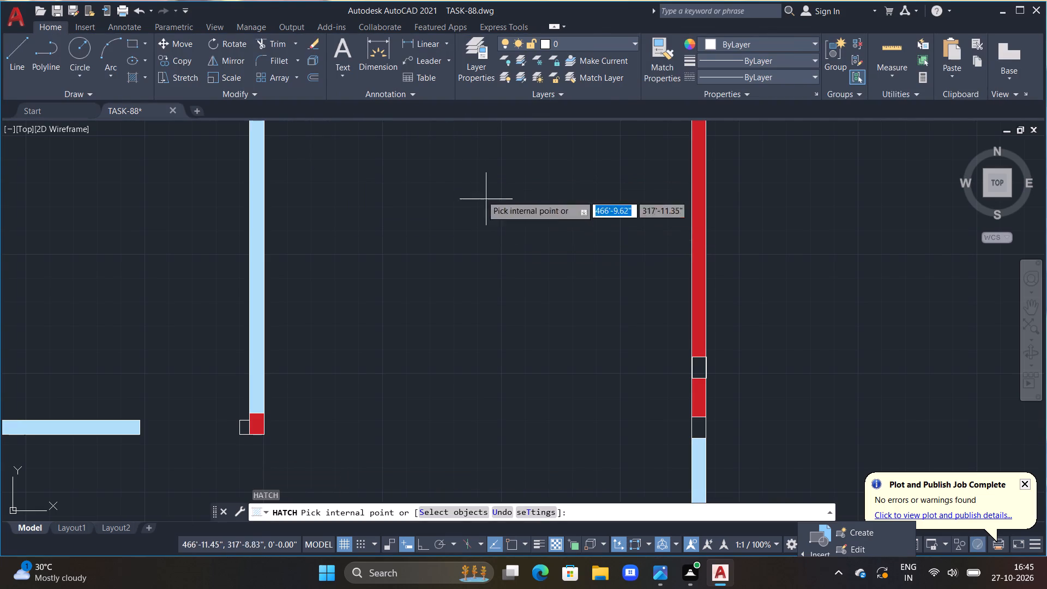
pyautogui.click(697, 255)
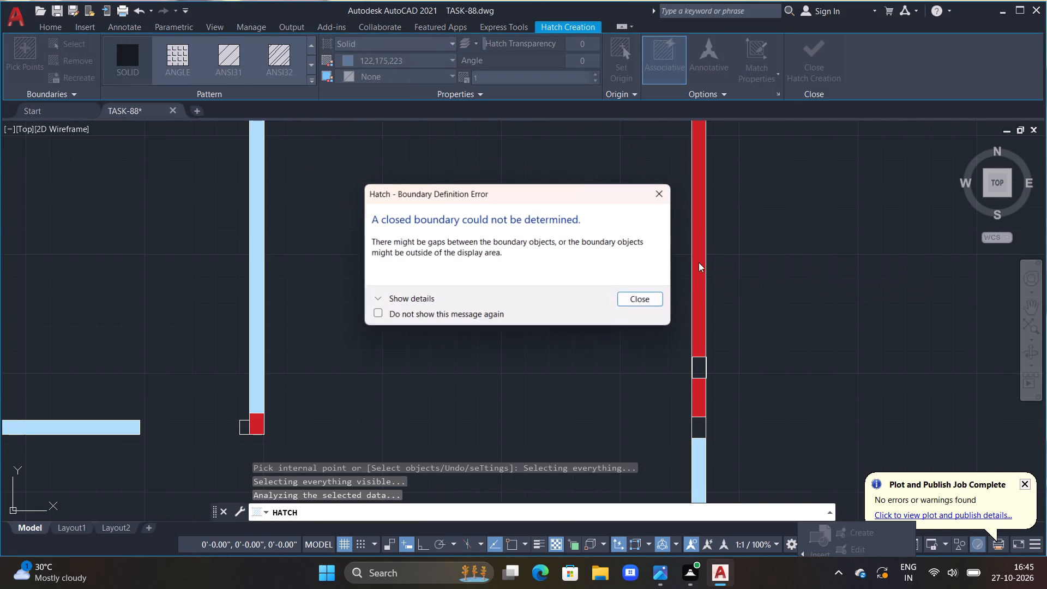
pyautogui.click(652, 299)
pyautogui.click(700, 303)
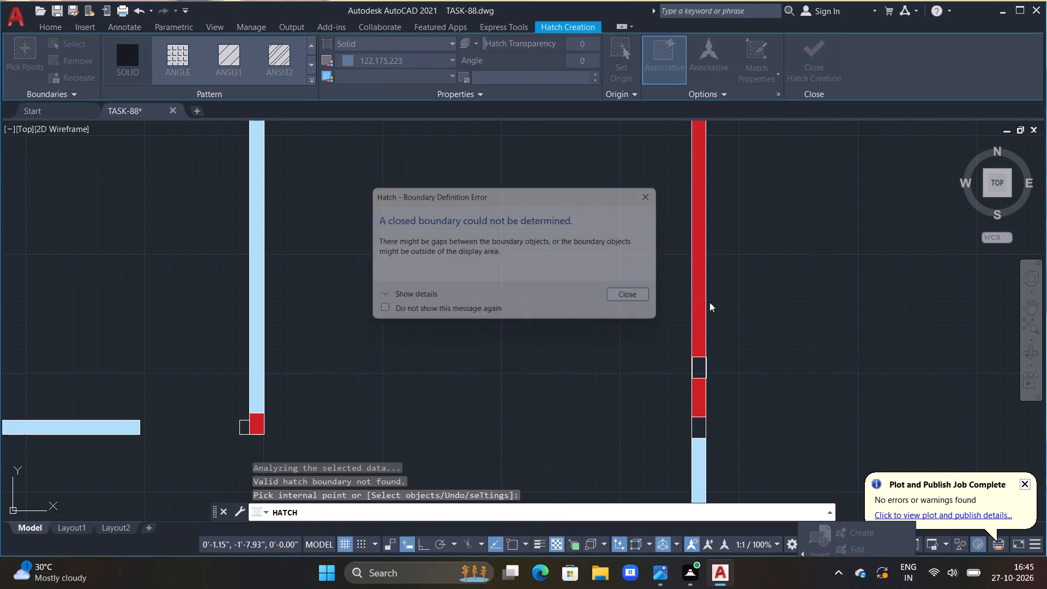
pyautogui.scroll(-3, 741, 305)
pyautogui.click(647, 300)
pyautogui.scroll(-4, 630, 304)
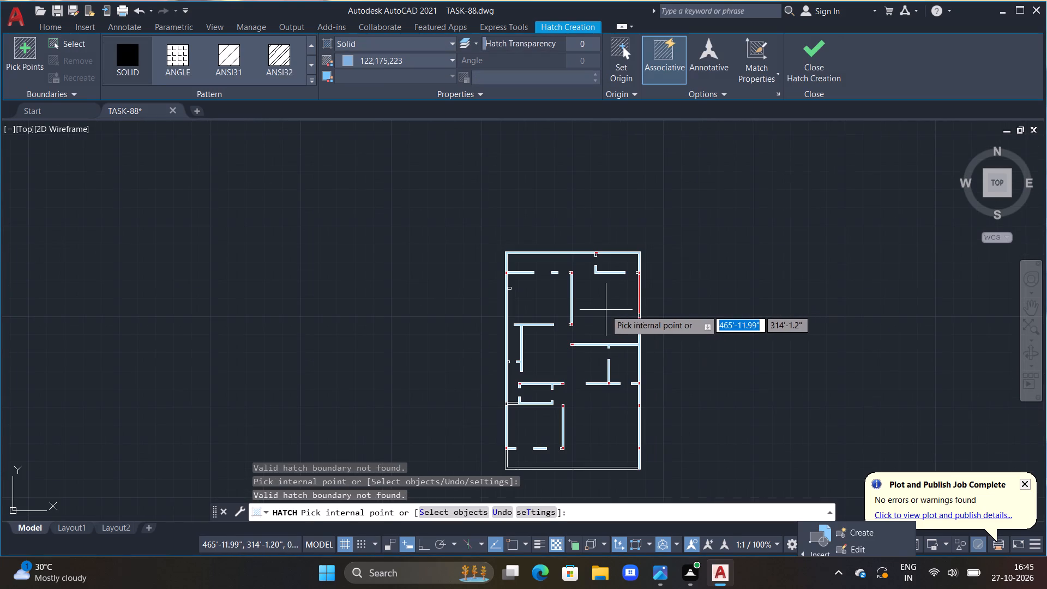
# Undo the red hatching of the junction rectangles and of the right outer wall stretch.
pyautogui.scroll(1, 605, 310)
pyautogui.hotkey('ctrl', 'z')
pyautogui.hotkey('ctrl', 'z')
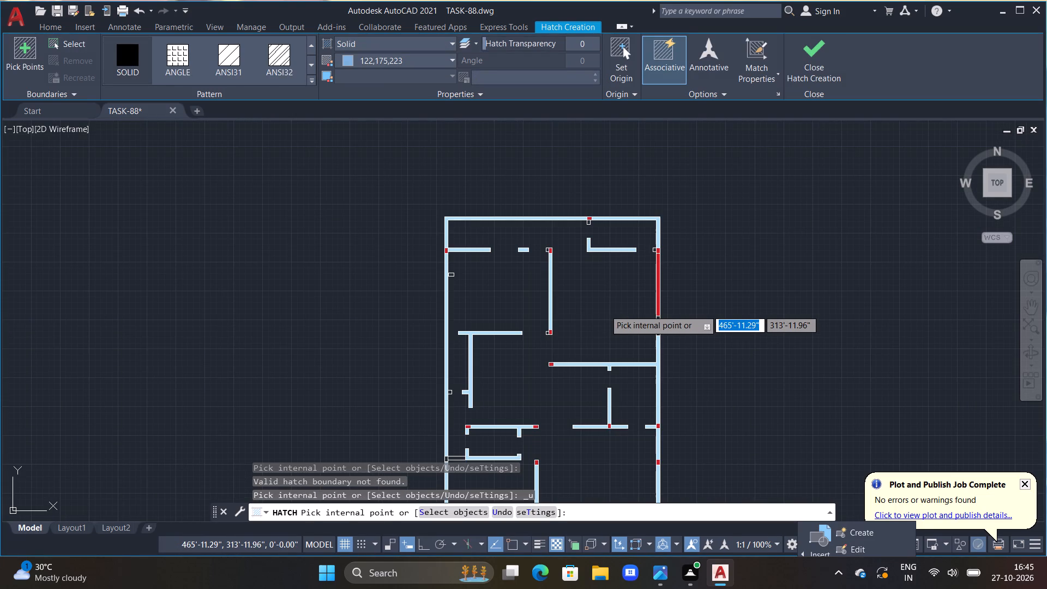
pyautogui.hotkey('ctrl', 'z')
pyautogui.hotkey('ctrl', 'z')
pyautogui.hotkey('ctrl', 'z')
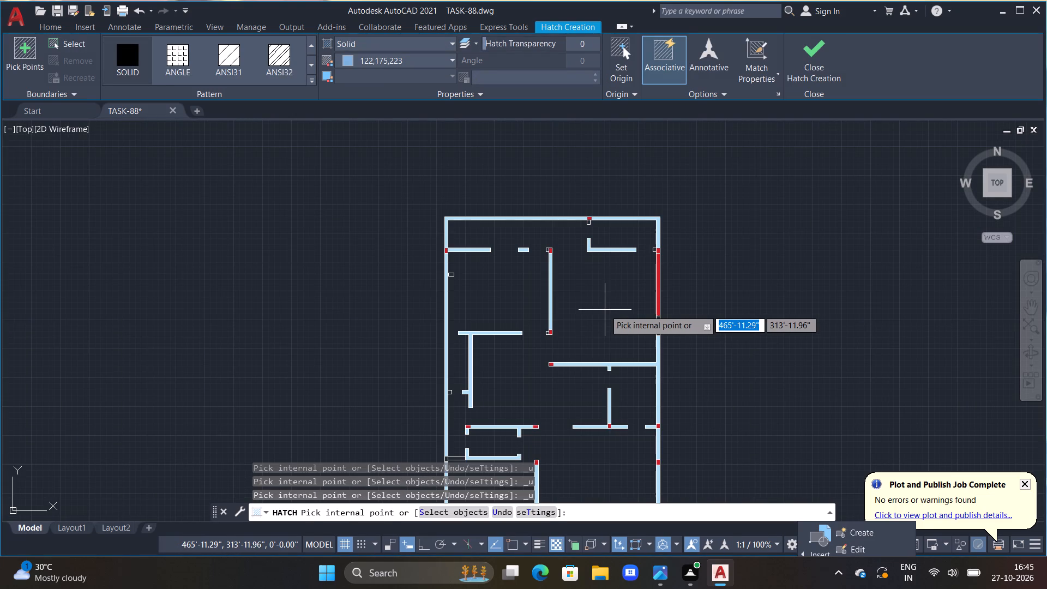
pyautogui.hotkey('ctrl', 'z')
pyautogui.hotkey('ctrl', 'z')
pyautogui.hotkey('ctrl', 'z')
pyautogui.hotkey('ctrl', 'z')
pyautogui.hotkey('ctrl', 'z')
pyautogui.hotkey('ctrl', 'z')
pyautogui.hotkey('ctrl', 'z')
pyautogui.press('Escape')
pyautogui.write('``')
pyautogui.press('Escape')
pyautogui.press('Escape')
pyautogui.press('Escape')
pyautogui.press('Escape')
pyautogui.press('Escape')
pyautogui.press('Escape')
pyautogui.press('Escape')
pyautogui.press('Escape')
pyautogui.press('Escape')
pyautogui.press('Escape')
pyautogui.press('Escape')
pyautogui.press('Escape')
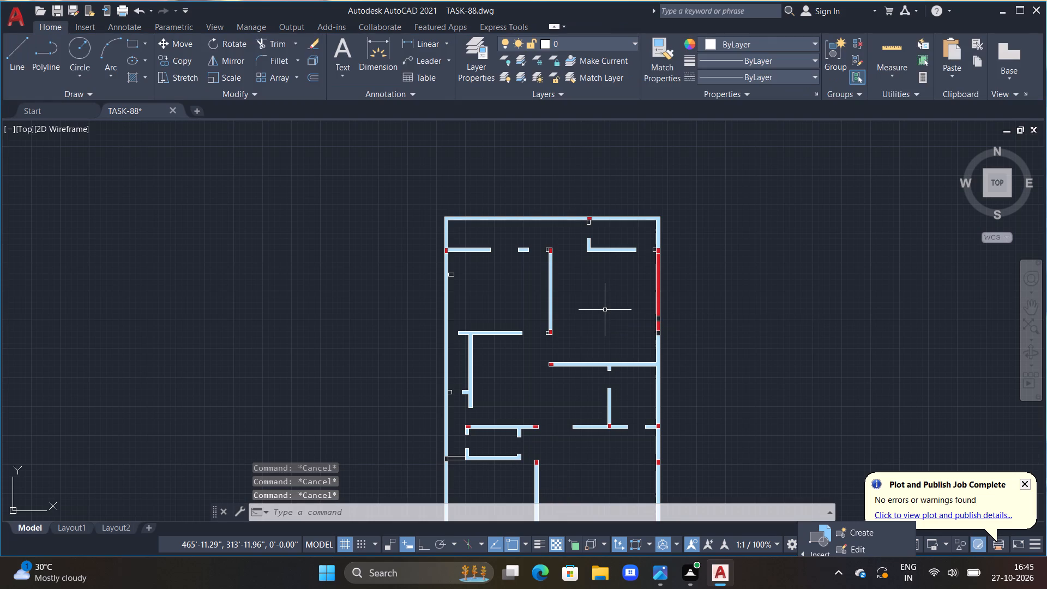
pyautogui.hotkey('ctrl', 'z')
pyautogui.hotkey('ctrl', 'z')
pyautogui.hotkey('ctrl', 'z')
pyautogui.hotkey('ctrl', 'z')
pyautogui.hotkey('ctrl', 'z')
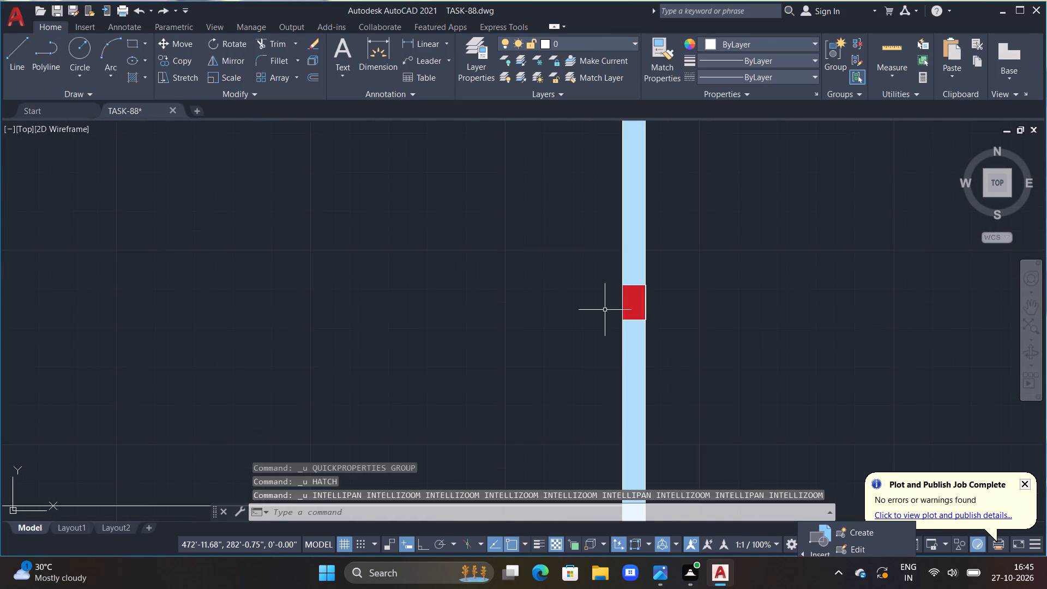
pyautogui.hotkey('ctrl', 'z')
# Hatch in light blue (173,221,247) the two rectangles above and below the short unfilled gap in the right outer wall.
pyautogui.keyDown('ctrl'); pyautogui.scroll(1, 605, 310); pyautogui.keyUp('ctrl')
pyautogui.scroll(-2, 605, 310)
pyautogui.scroll(-1, 728, 316)
pyautogui.moveTo(791, 316); pyautogui.dragTo(694, 316, button='middle')
pyautogui.scroll(2, 739, 248)
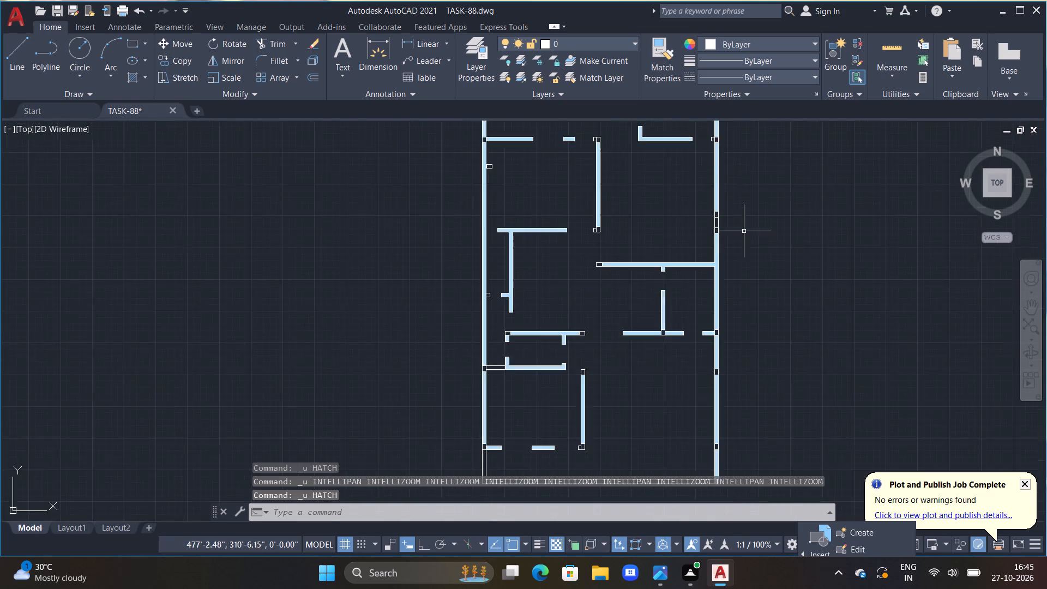
pyautogui.moveTo(748, 253); pyautogui.dragTo(753, 325, button='middle')
pyautogui.scroll(2, 723, 269)
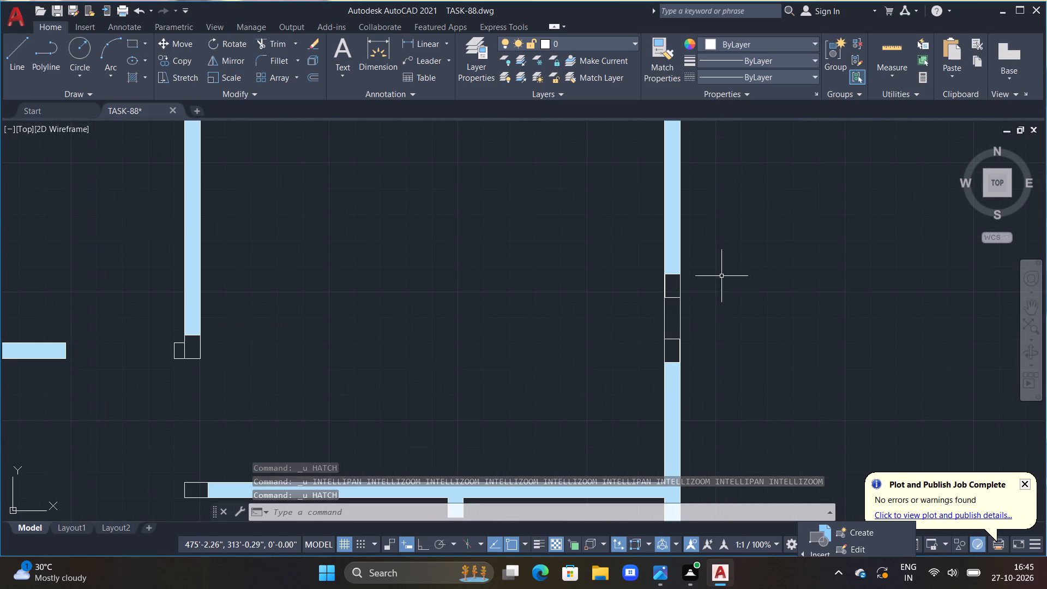
pyautogui.press('Escape')
pyautogui.press('Escape')
pyautogui.press('Escape')
pyautogui.write('H')
pyautogui.press('space')
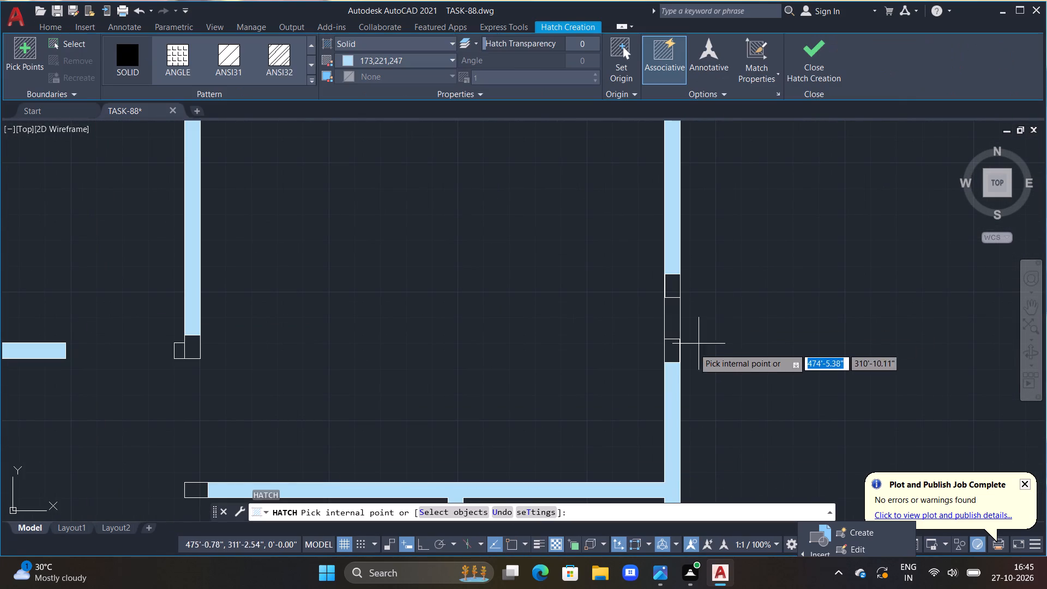
pyautogui.doubleClick(677, 350)
pyautogui.click(670, 283)
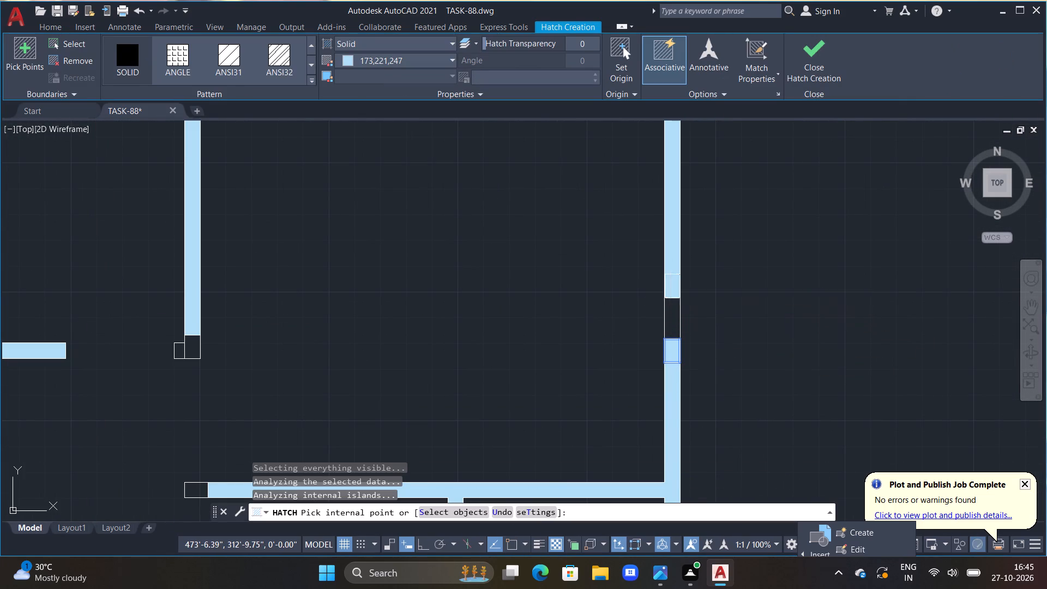
pyautogui.scroll(-1, 730, 304)
pyautogui.press('Escape')
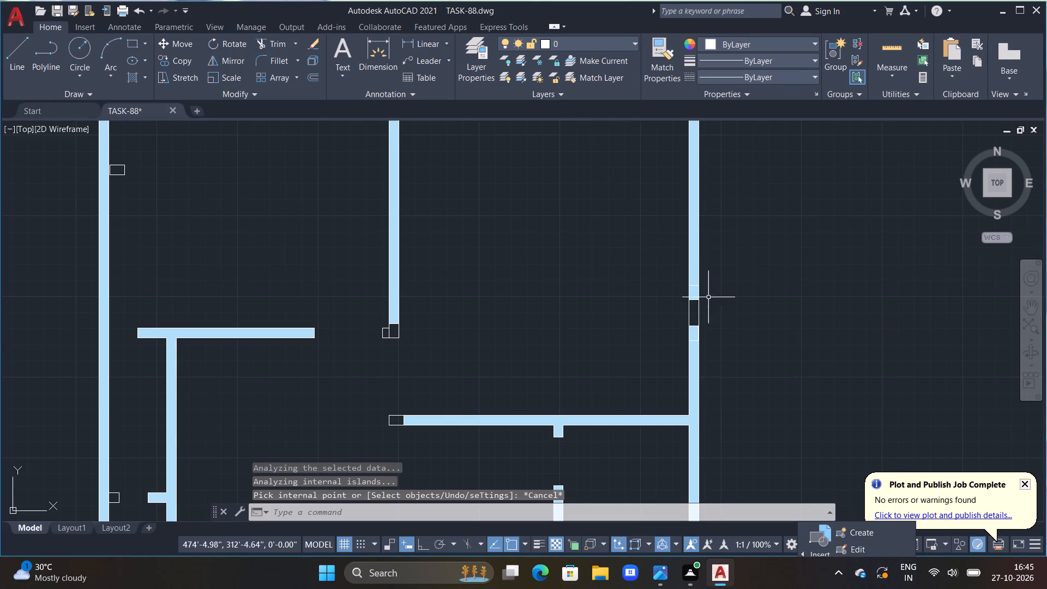
# Delete the two short crosslines separating those newly filled rectangles from the rest of the right outer wall.
pyautogui.scroll(2, 702, 286)
pyautogui.press('Escape')
pyautogui.click(684, 284)
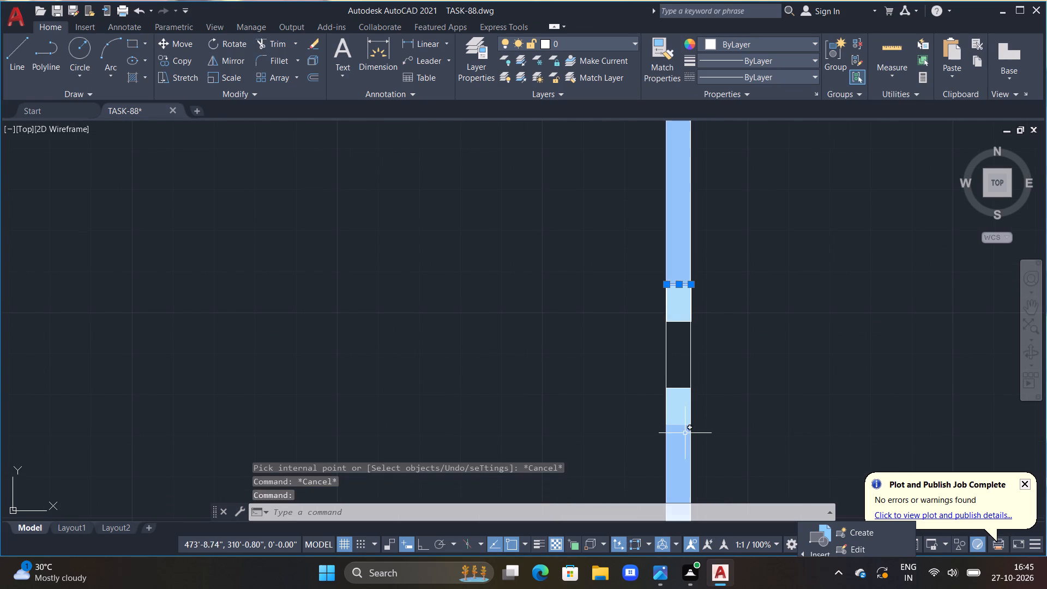
pyautogui.click(679, 426)
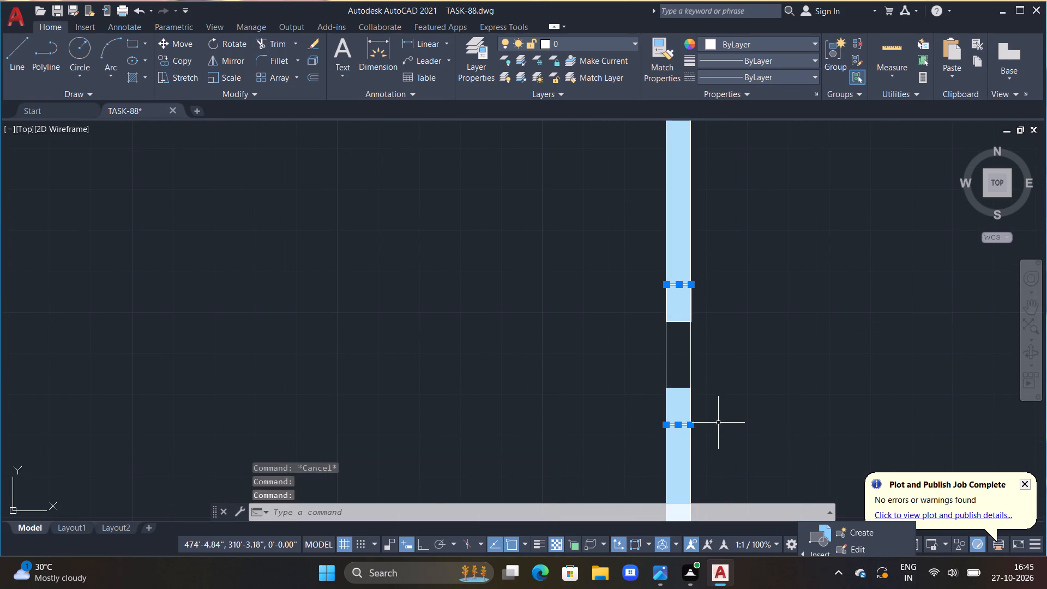
pyautogui.press('Delete')
pyautogui.press('Escape')
# Examine how the hatch and edge lines align around the short gap in the right outer wall.
pyautogui.scroll(-2, 714, 366)
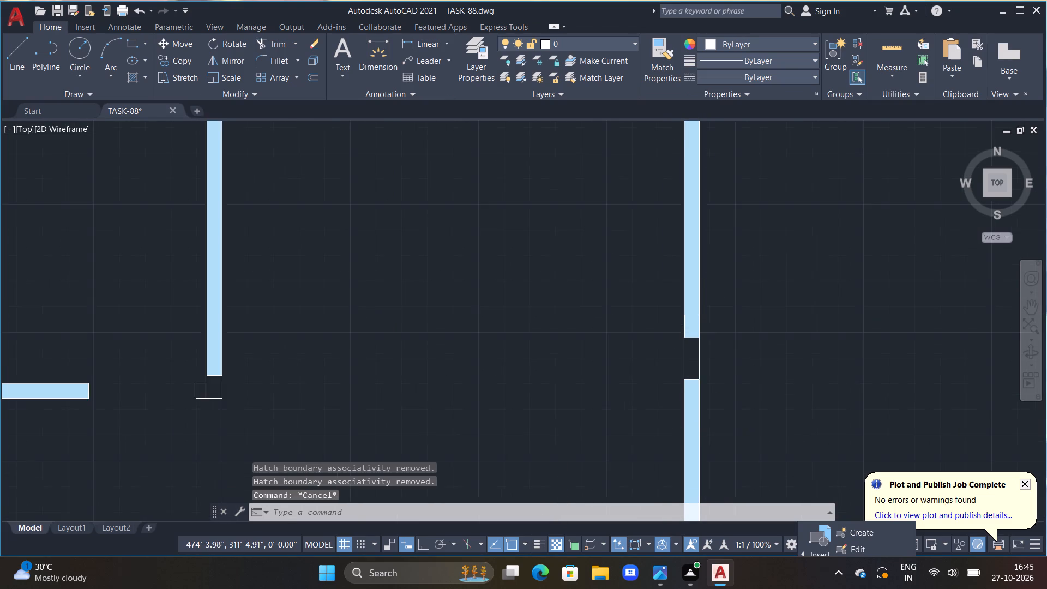
pyautogui.scroll(7, 711, 351)
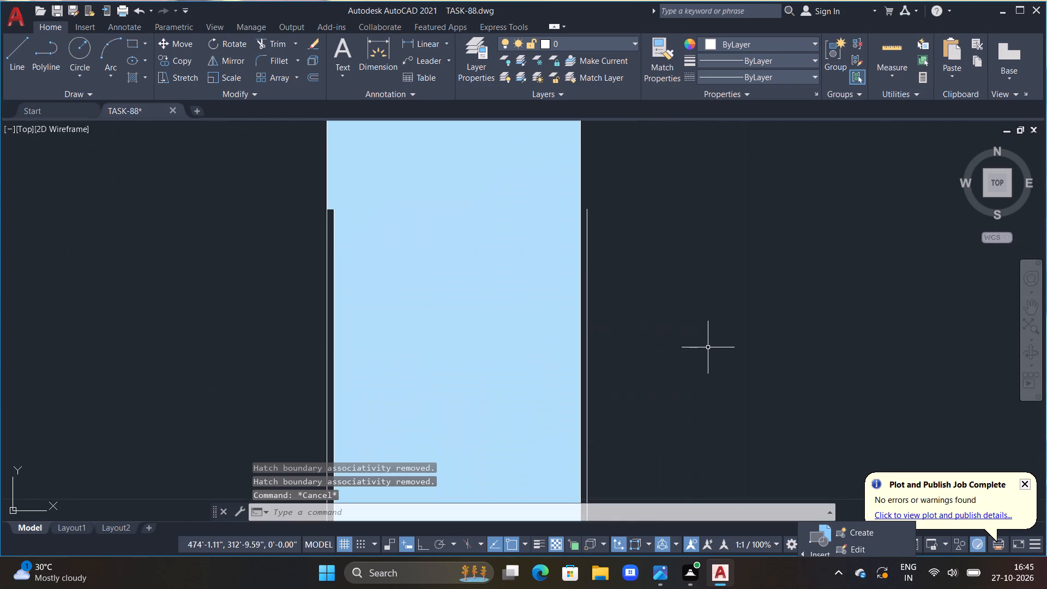
pyautogui.scroll(-5, 708, 347)
pyautogui.moveTo(702, 368); pyautogui.dragTo(700, 357, button='middle')
pyautogui.scroll(2, 702, 368)
pyautogui.moveTo(693, 388); pyautogui.dragTo(664, 221, button='middle')
pyautogui.scroll(2, 661, 292)
pyautogui.scroll(-5, 661, 293)
pyautogui.press('Escape')
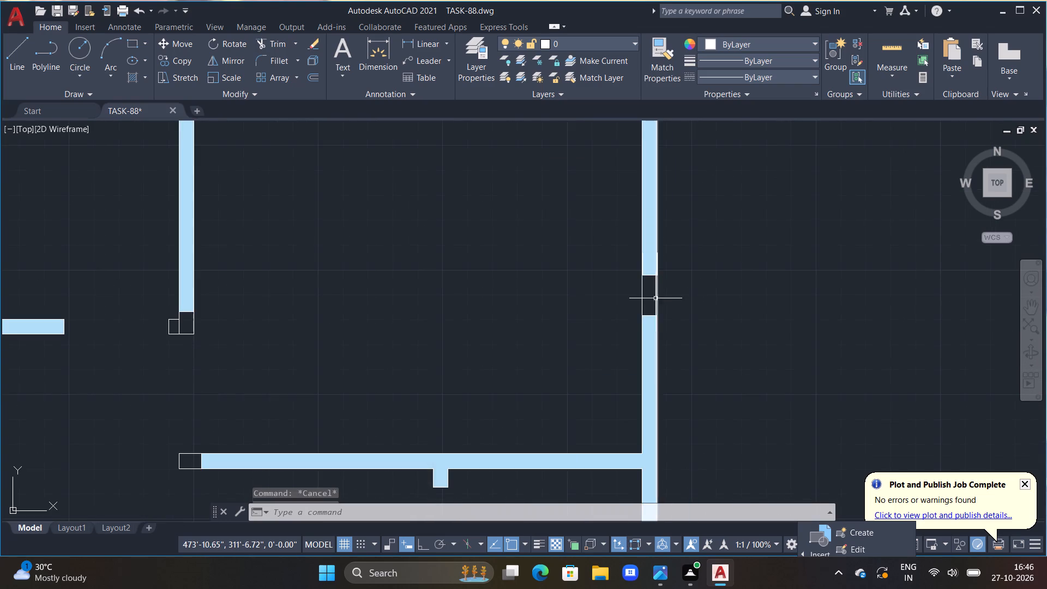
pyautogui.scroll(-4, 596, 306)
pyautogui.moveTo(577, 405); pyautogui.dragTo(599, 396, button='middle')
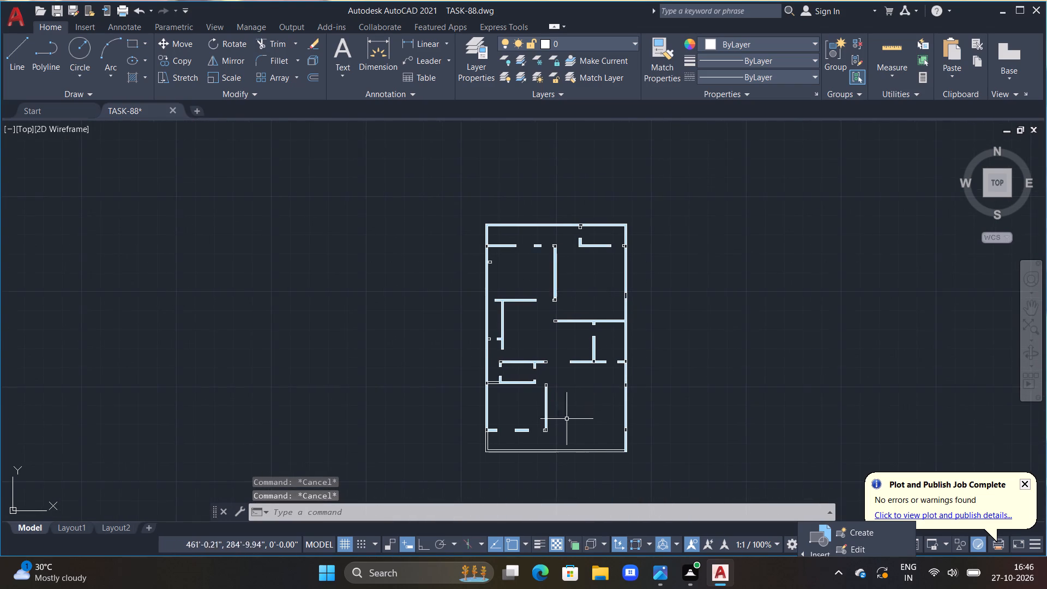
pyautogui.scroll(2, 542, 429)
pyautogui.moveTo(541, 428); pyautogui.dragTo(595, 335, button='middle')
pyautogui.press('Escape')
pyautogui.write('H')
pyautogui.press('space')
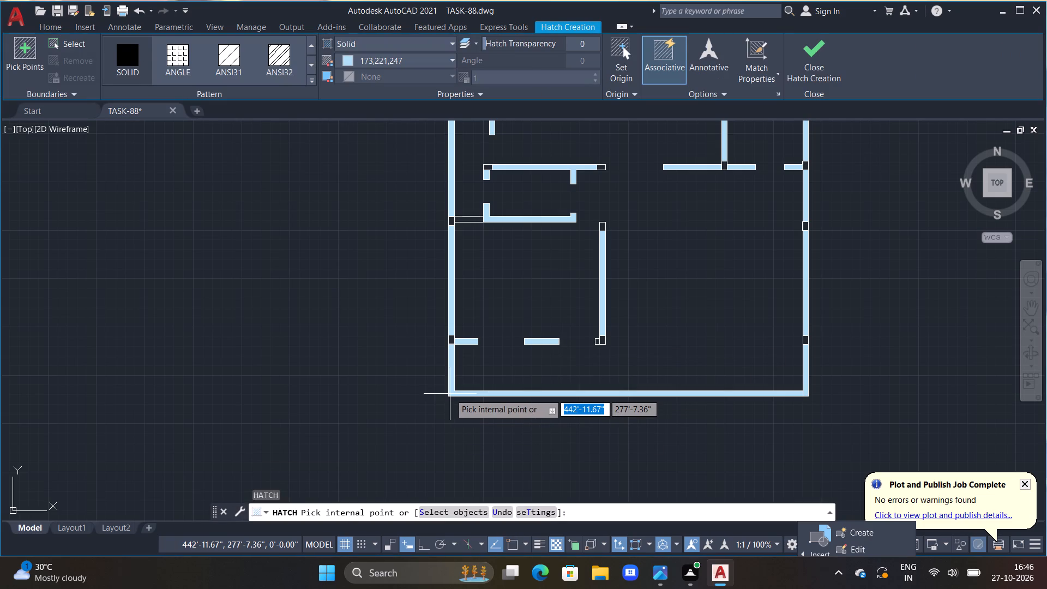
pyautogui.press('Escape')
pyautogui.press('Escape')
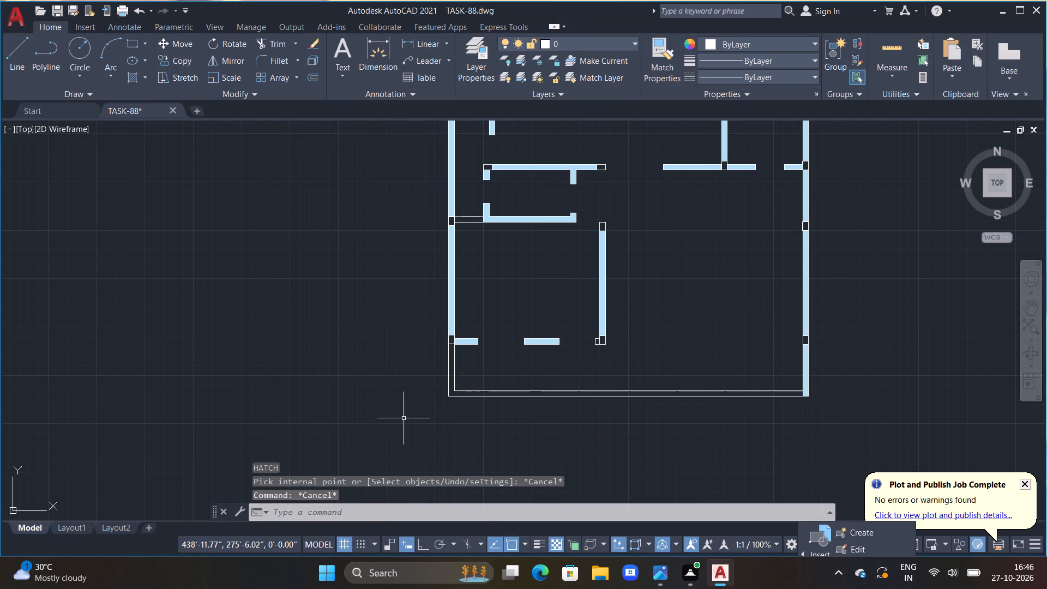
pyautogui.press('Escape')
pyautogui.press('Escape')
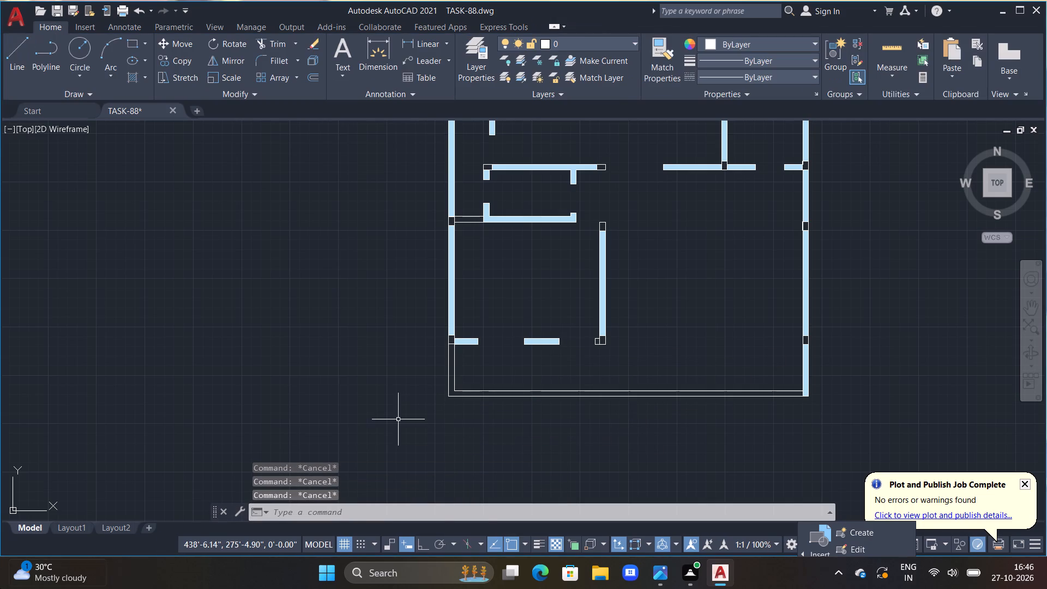
# Hatch in solid dark red (153,27,30) the left outer wall's upper junction rectangle and both end rectangles of the upper central vertical partition.
pyautogui.scroll(-3, 375, 0)
pyautogui.scroll(-2, 525, 286)
pyautogui.moveTo(574, 197); pyautogui.dragTo(552, 343, button='middle')
pyautogui.scroll(1, 555, 282)
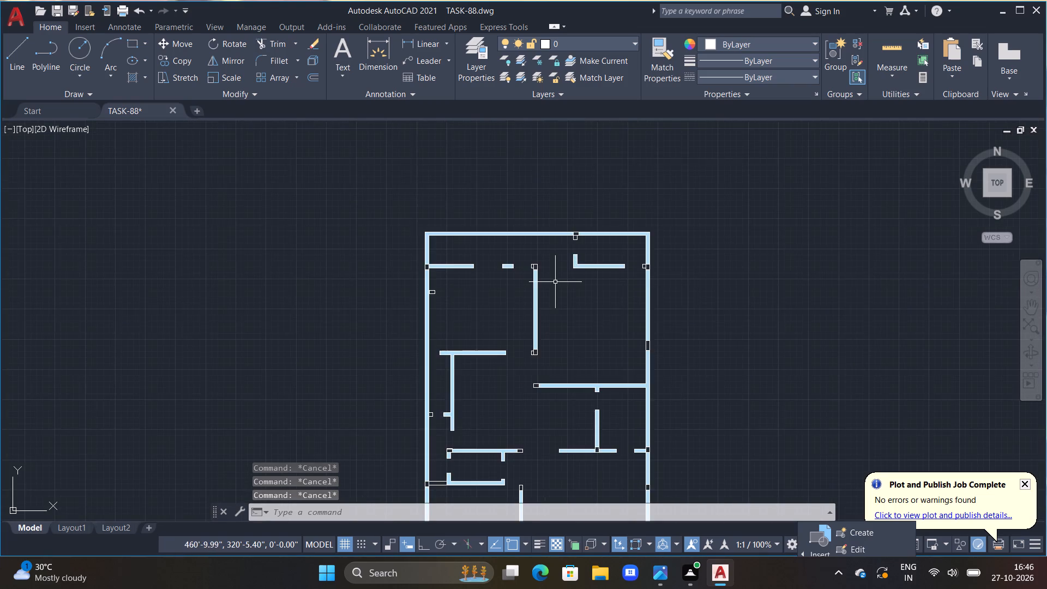
pyautogui.scroll(1, 555, 282)
pyautogui.write('H')
pyautogui.press('space')
pyautogui.doubleClick(418, 61)
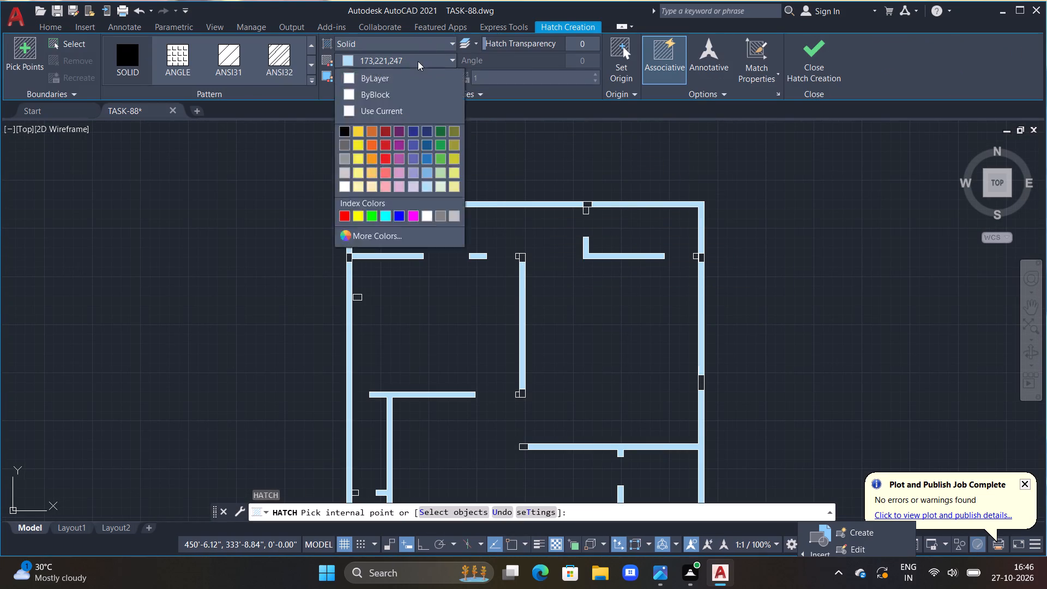
pyautogui.click(414, 65)
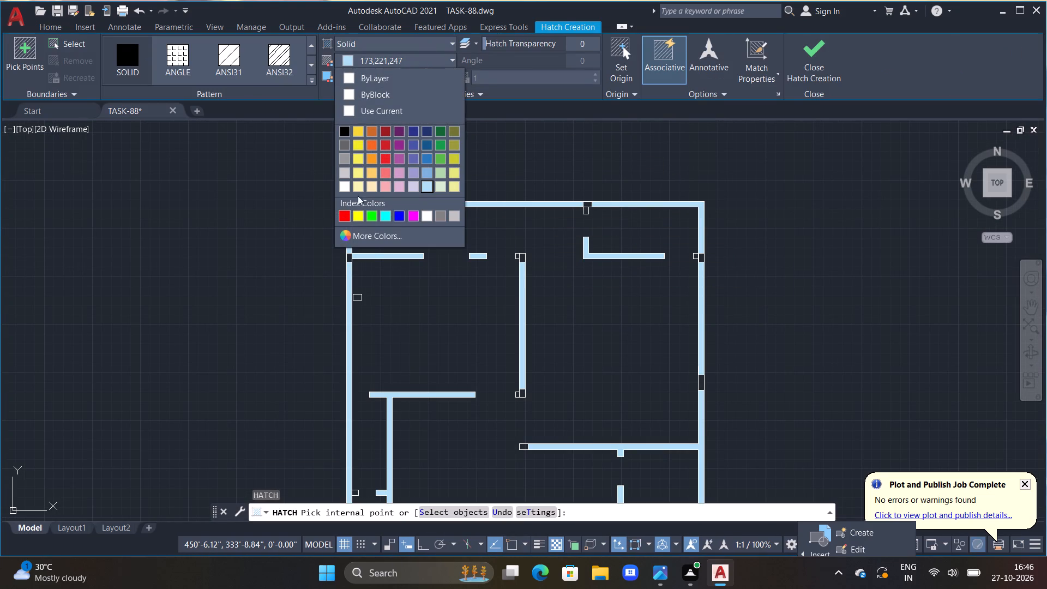
pyautogui.click(389, 128)
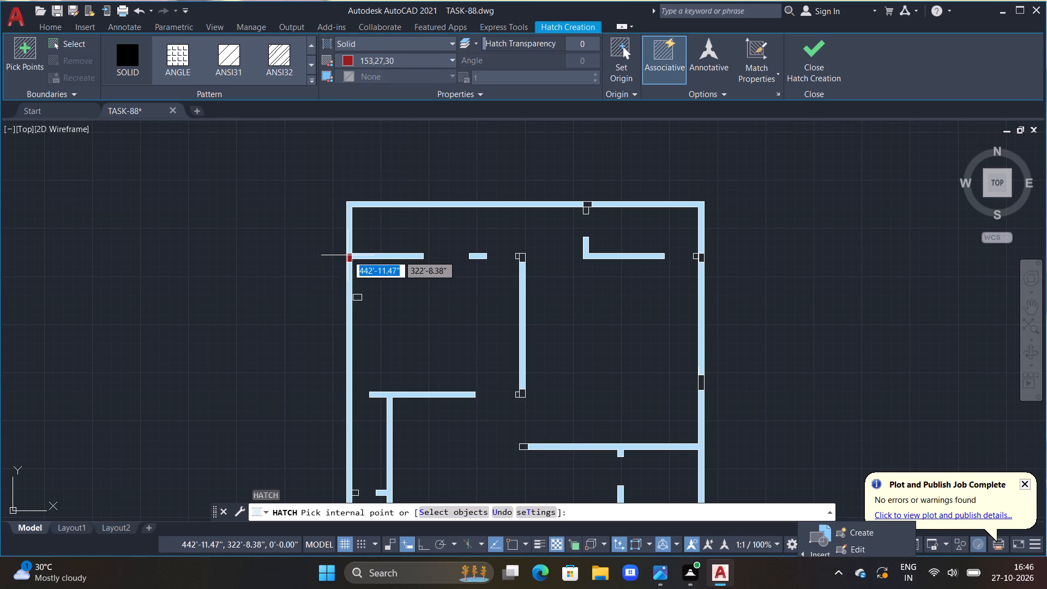
pyautogui.click(349, 255)
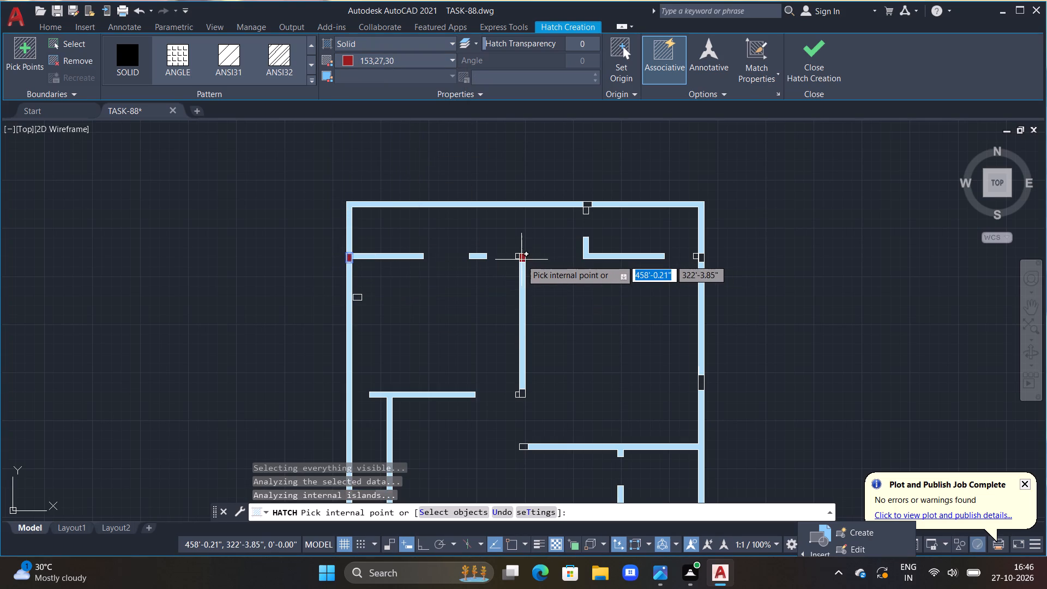
pyautogui.click(523, 259)
pyautogui.click(522, 394)
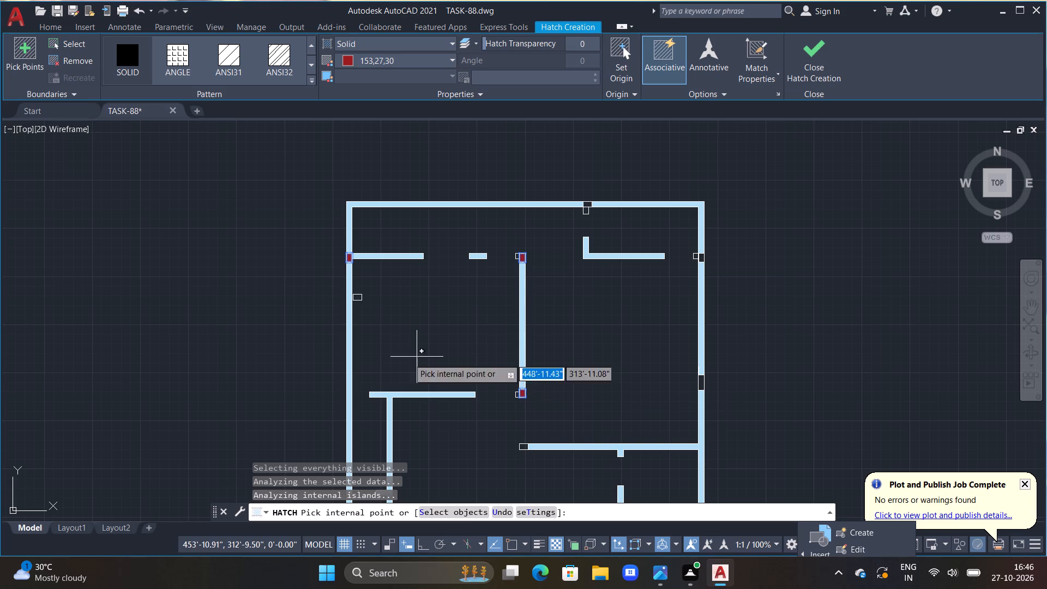
# Hatch in dark red the junction rectangle within the top outer wall, undoing the mistaken pick of the small box below it.
pyautogui.scroll(2, 597, 209)
pyautogui.scroll(1, 529, 229)
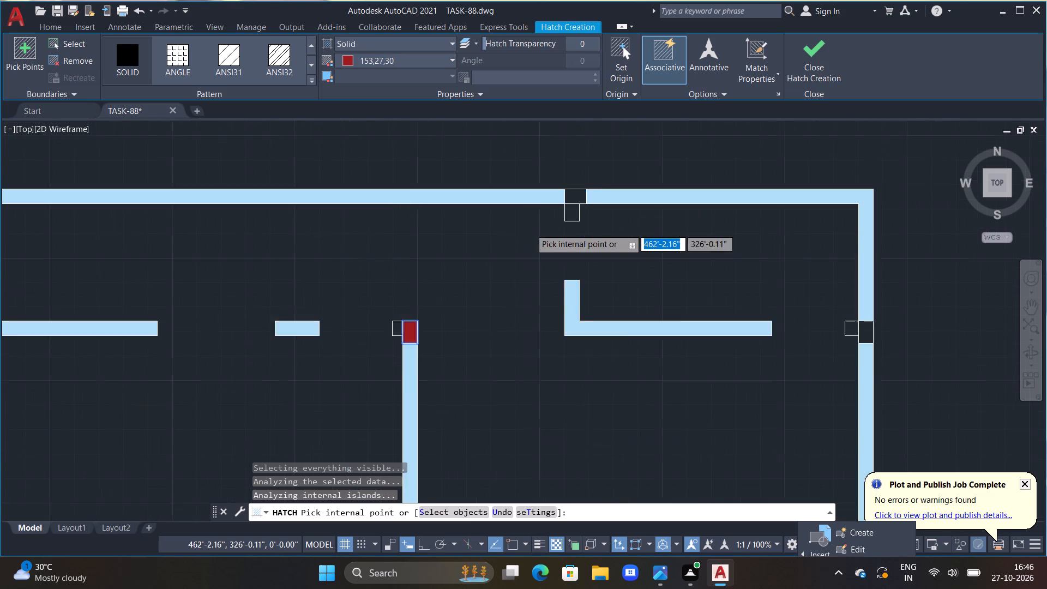
pyautogui.click(589, 201)
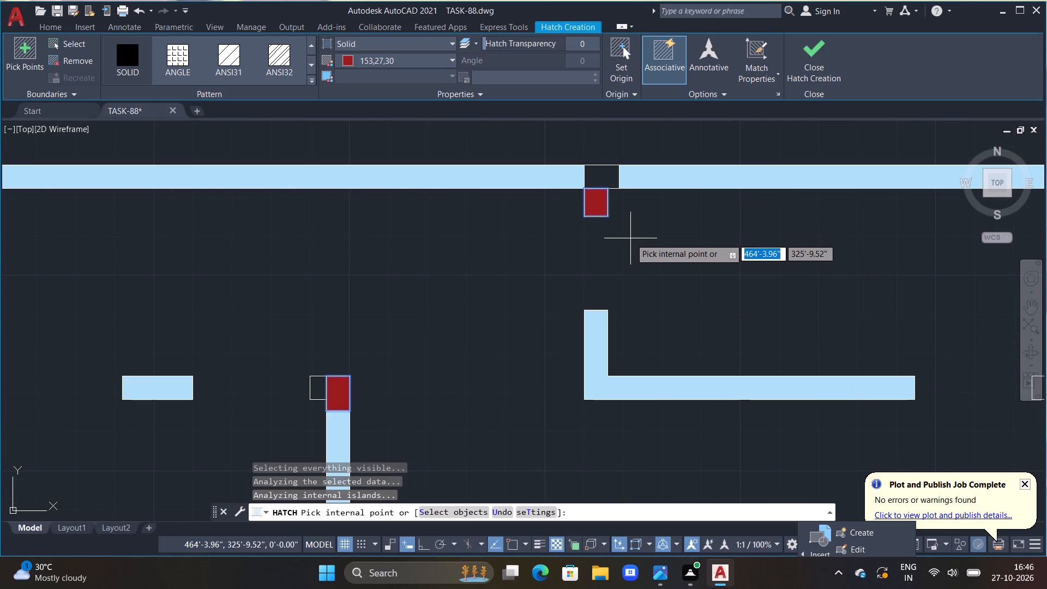
pyautogui.hotkey('ctrl', 'z')
pyautogui.click(603, 181)
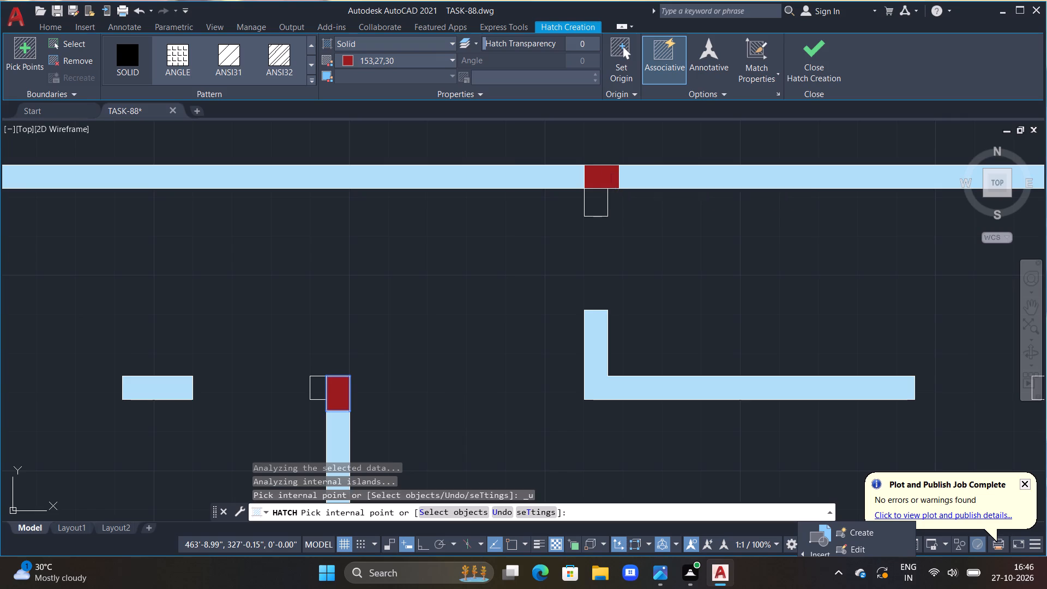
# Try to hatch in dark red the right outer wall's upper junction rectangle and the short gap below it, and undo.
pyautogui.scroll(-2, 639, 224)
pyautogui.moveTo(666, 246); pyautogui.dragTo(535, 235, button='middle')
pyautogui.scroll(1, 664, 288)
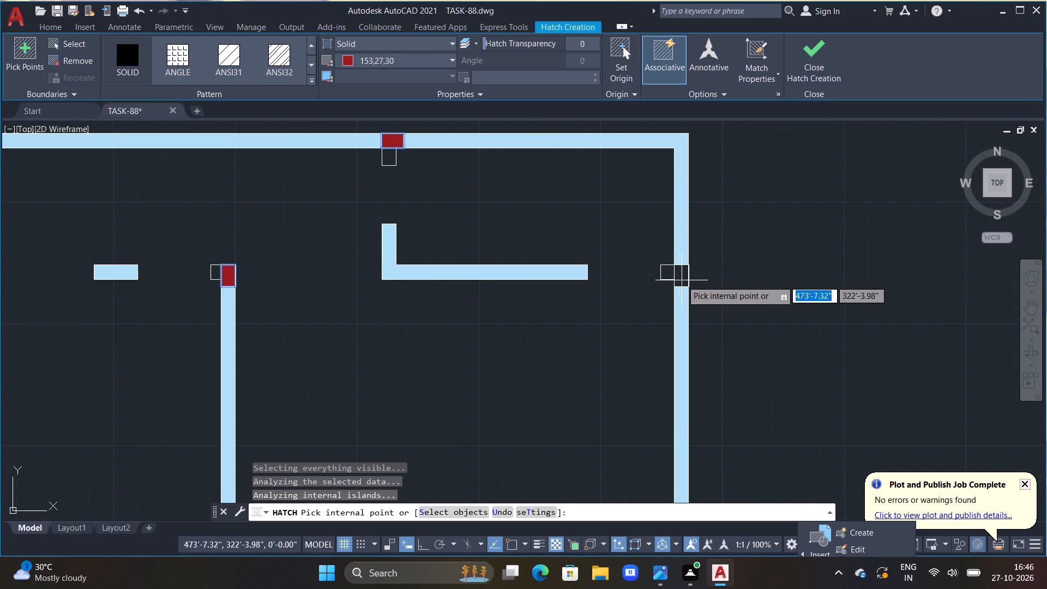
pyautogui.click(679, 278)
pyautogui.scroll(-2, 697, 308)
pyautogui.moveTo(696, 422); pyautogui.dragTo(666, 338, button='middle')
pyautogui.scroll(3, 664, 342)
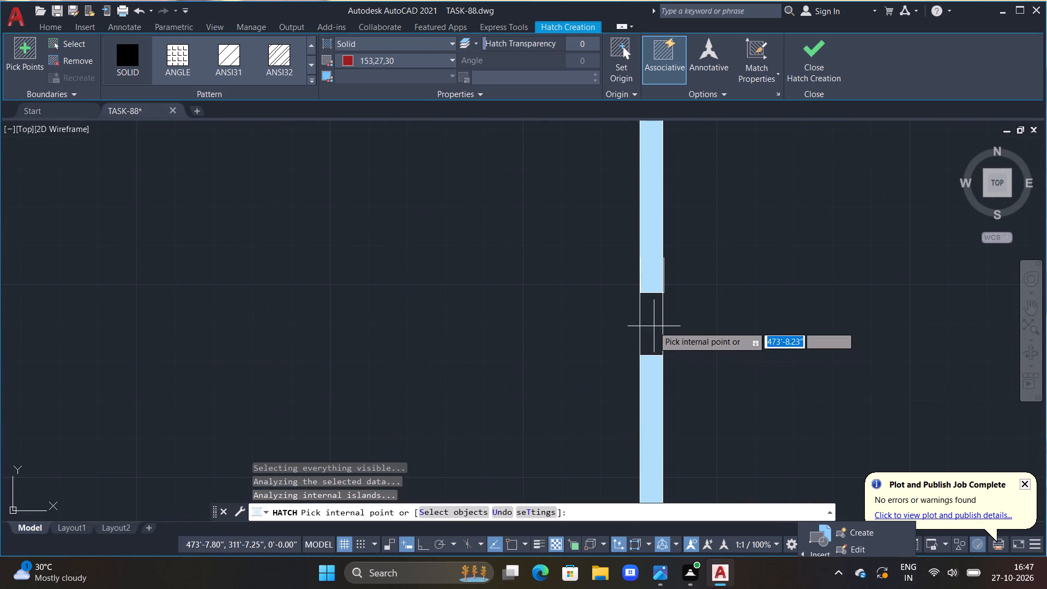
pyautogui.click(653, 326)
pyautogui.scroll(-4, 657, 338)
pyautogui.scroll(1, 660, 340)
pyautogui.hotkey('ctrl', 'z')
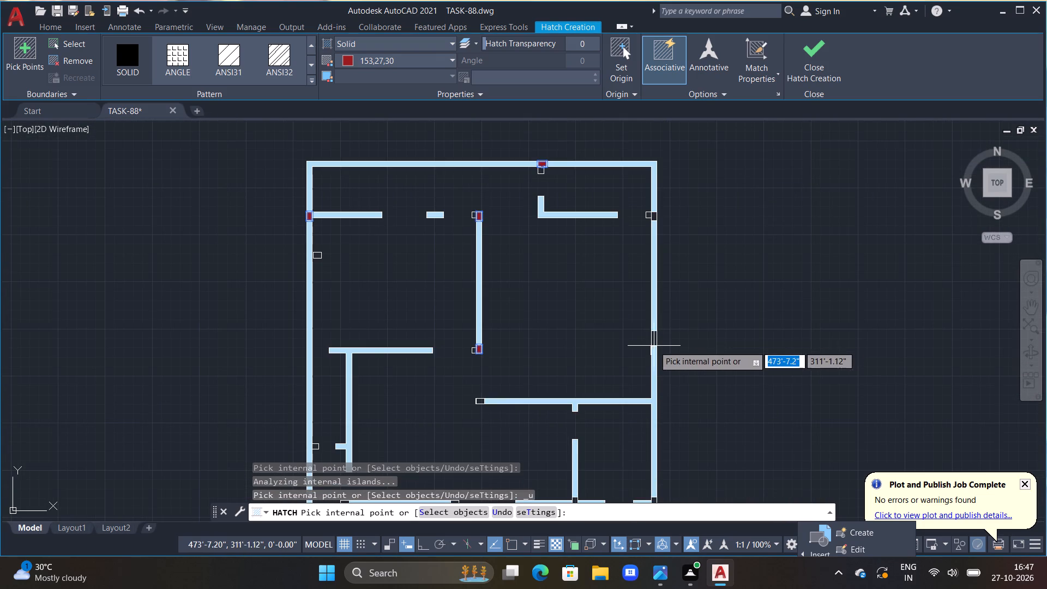
# Hatch in dark red the short gap in the right outer wall and the left end rectangle of the middle horizontal partition.
pyautogui.scroll(2, 657, 344)
pyautogui.click(649, 331)
pyautogui.scroll(-3, 676, 338)
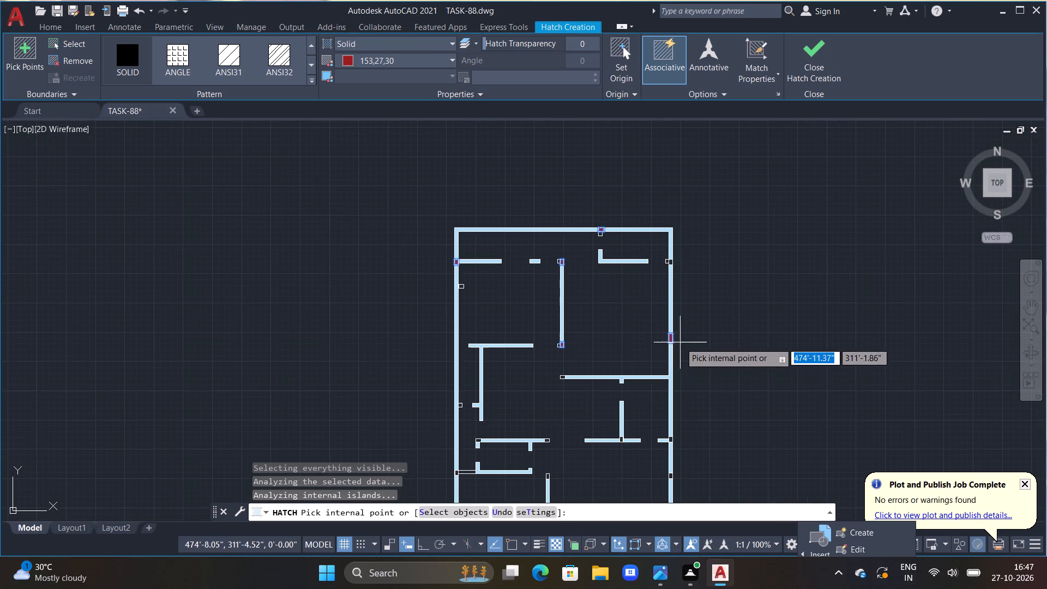
pyautogui.scroll(3, 556, 385)
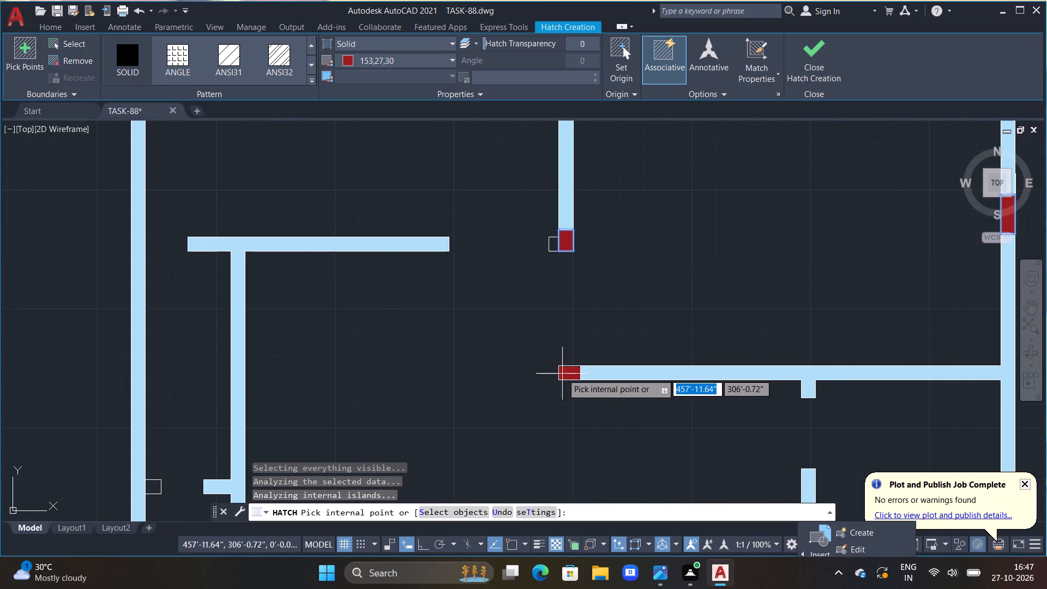
pyautogui.click(563, 373)
# Hatch in dark red the two lower junction rectangles of the left outer wall.
pyautogui.scroll(-2, 594, 388)
pyautogui.moveTo(503, 424); pyautogui.dragTo(547, 351, button='middle')
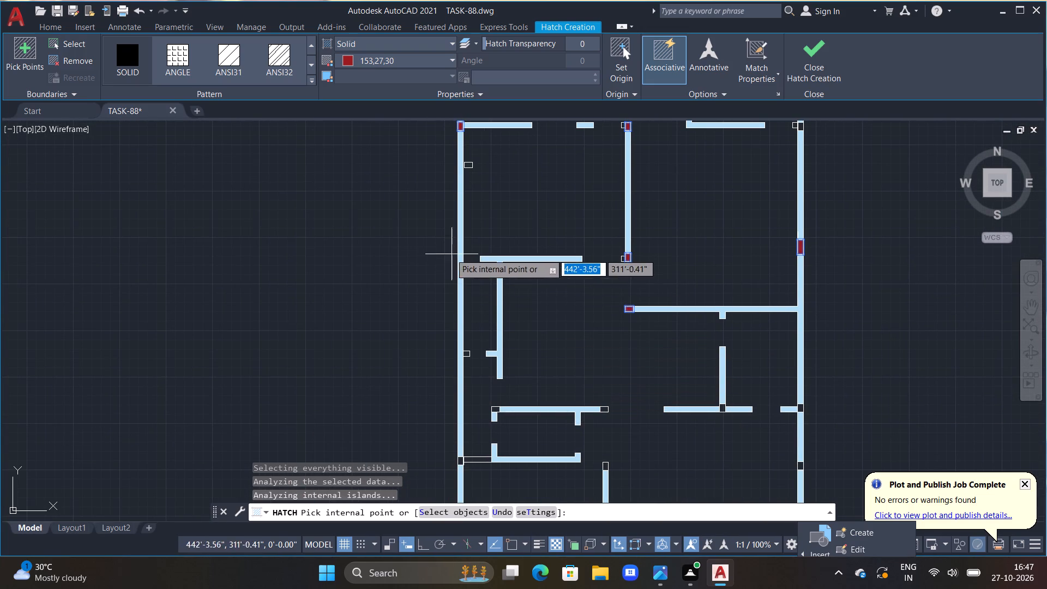
pyautogui.scroll(-1, 508, 402)
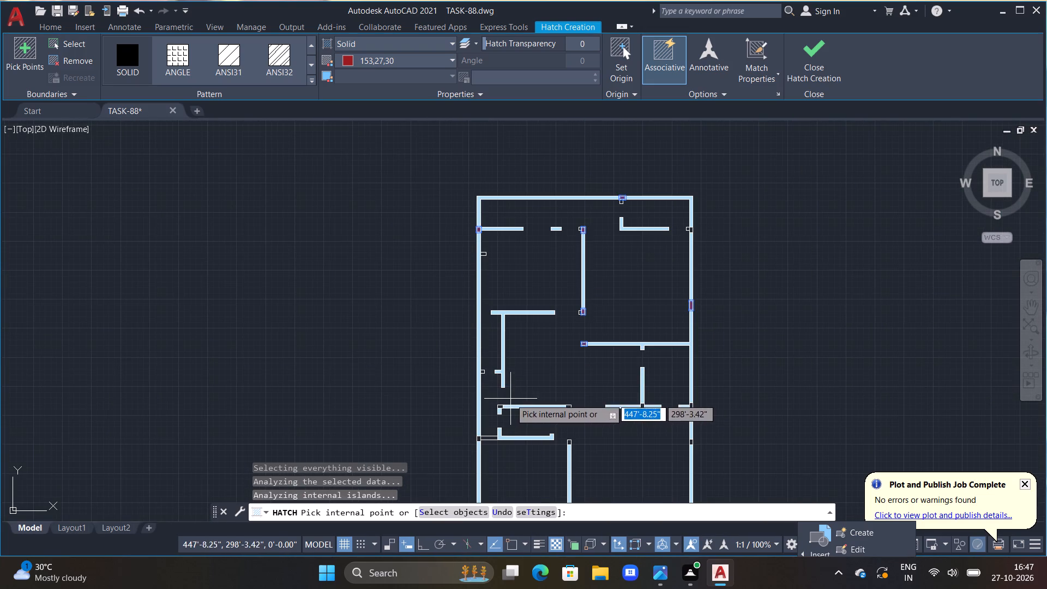
pyautogui.moveTo(512, 395); pyautogui.dragTo(562, 264, button='middle')
pyautogui.scroll(1, 562, 263)
pyautogui.scroll(2, 504, 359)
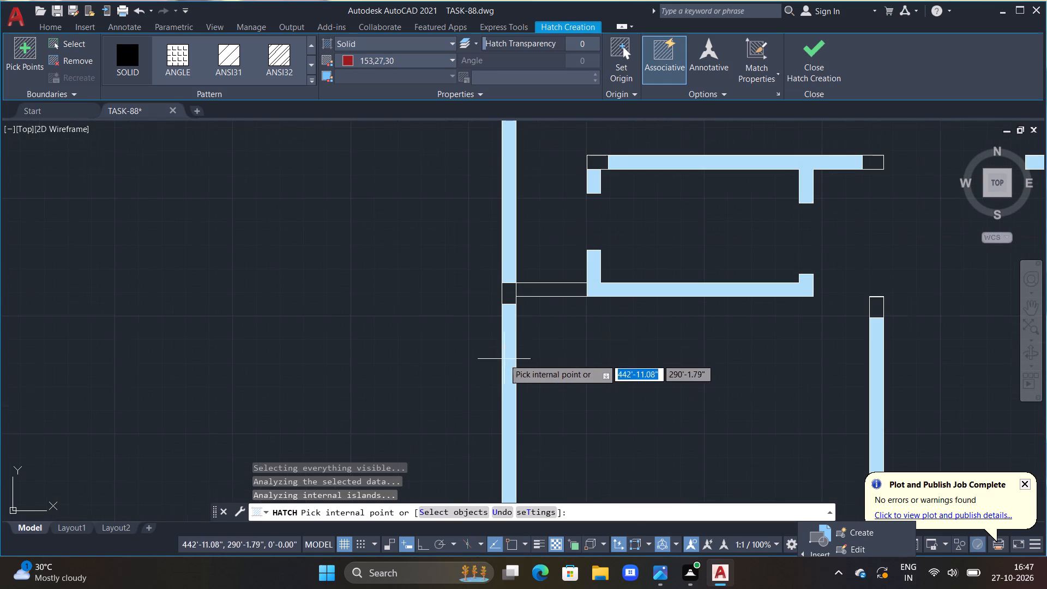
pyautogui.click(506, 292)
pyautogui.scroll(-3, 554, 352)
pyautogui.scroll(3, 544, 411)
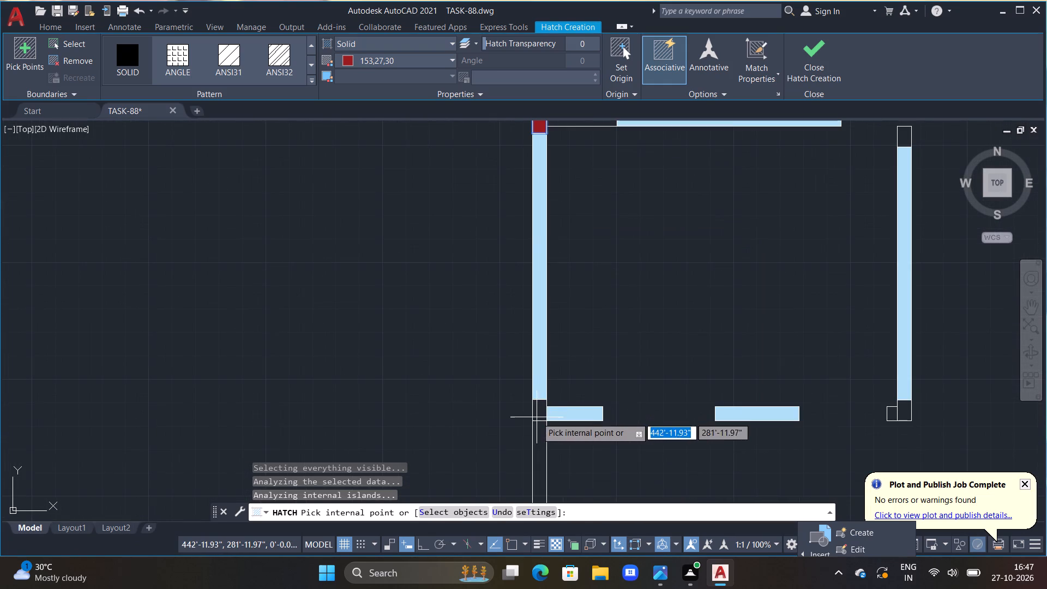
pyautogui.click(537, 417)
# Hatch in dark red the bottom and top end rectangles of the lower central vertical partition.
pyautogui.moveTo(912, 415); pyautogui.dragTo(903, 418)
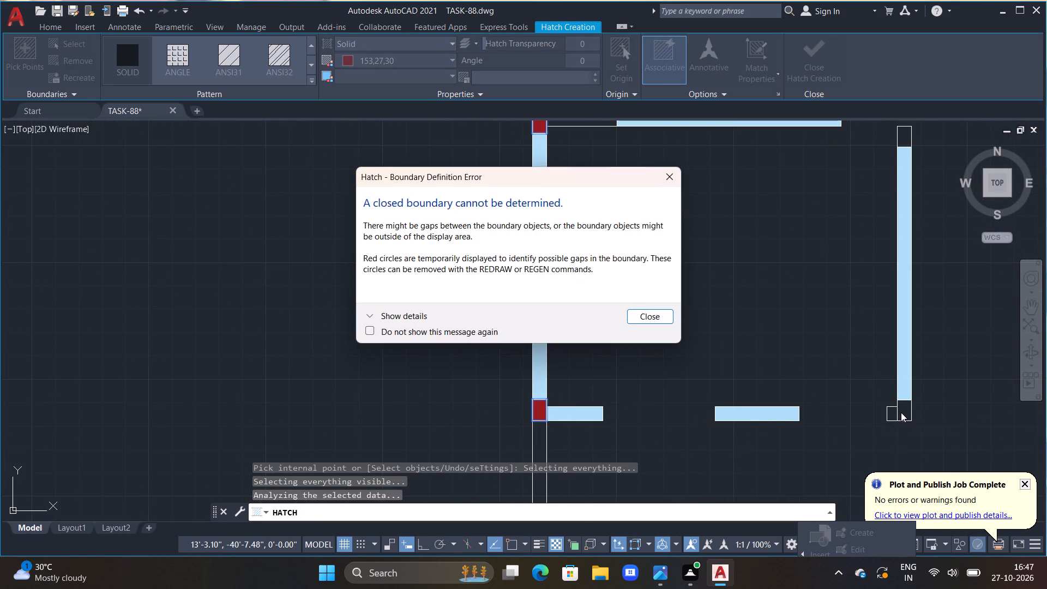
pyautogui.click(901, 412)
pyautogui.click(651, 314)
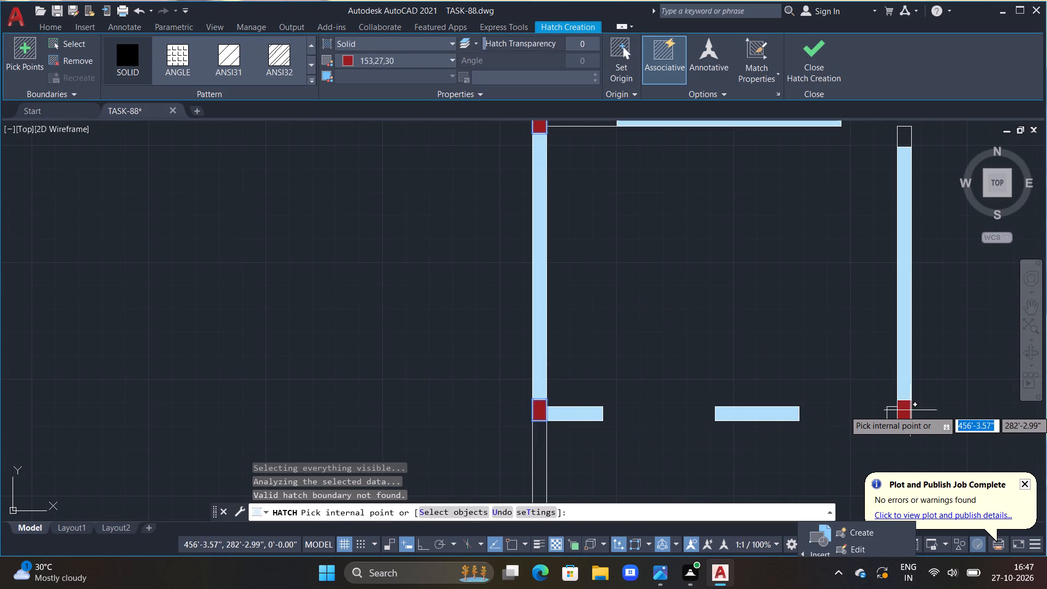
pyautogui.click(901, 410)
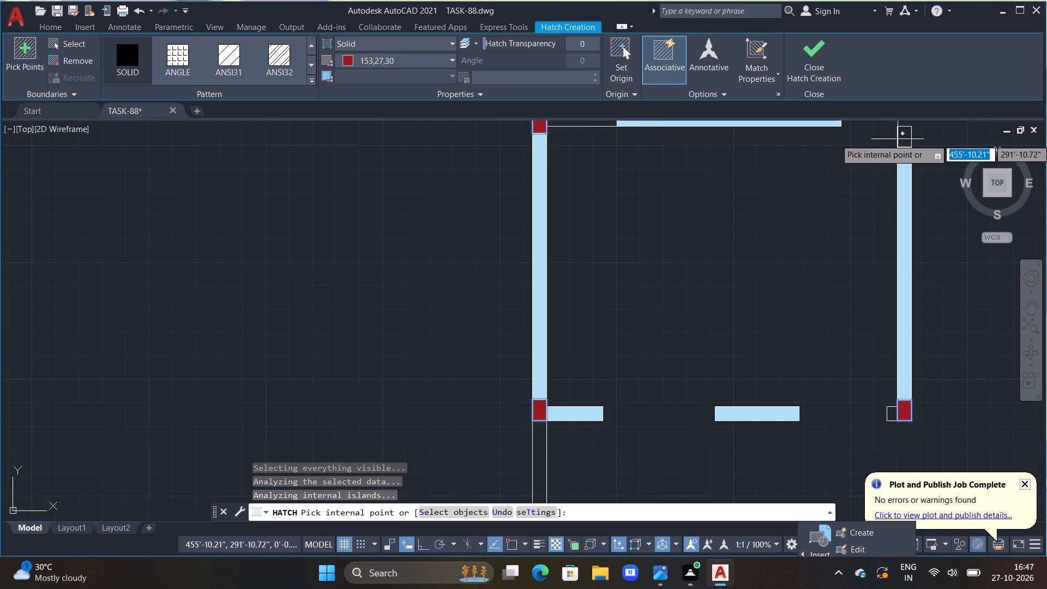
pyautogui.click(907, 140)
# Hatch in dark red the two end rectangles of the small lower-left room's top wall.
pyautogui.scroll(-3, 841, 285)
pyautogui.moveTo(796, 315); pyautogui.dragTo(653, 326, button='middle')
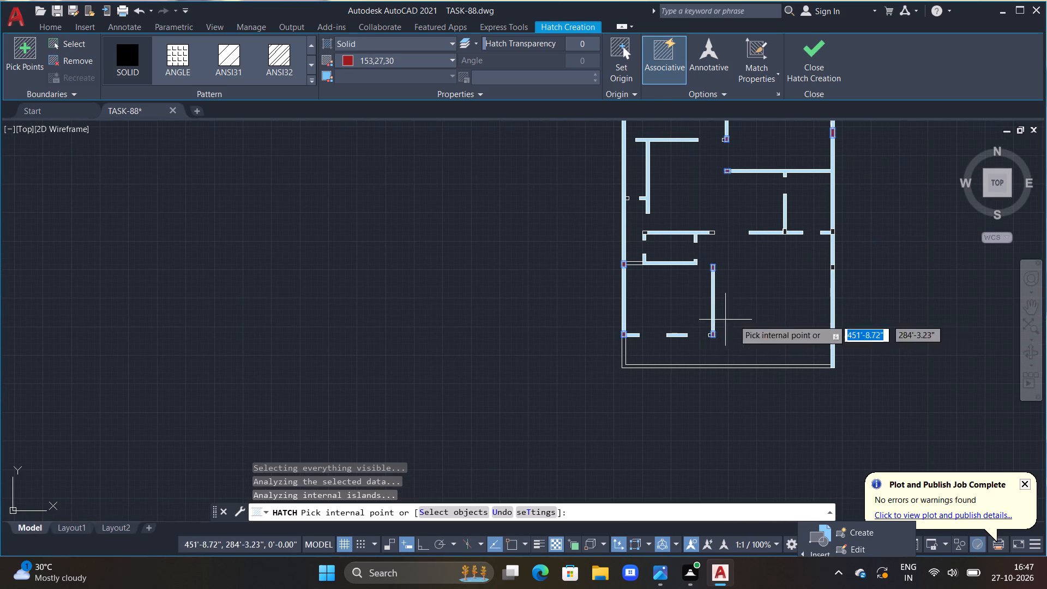
pyautogui.moveTo(801, 245); pyautogui.dragTo(697, 315, button='middle')
pyautogui.scroll(2, 634, 300)
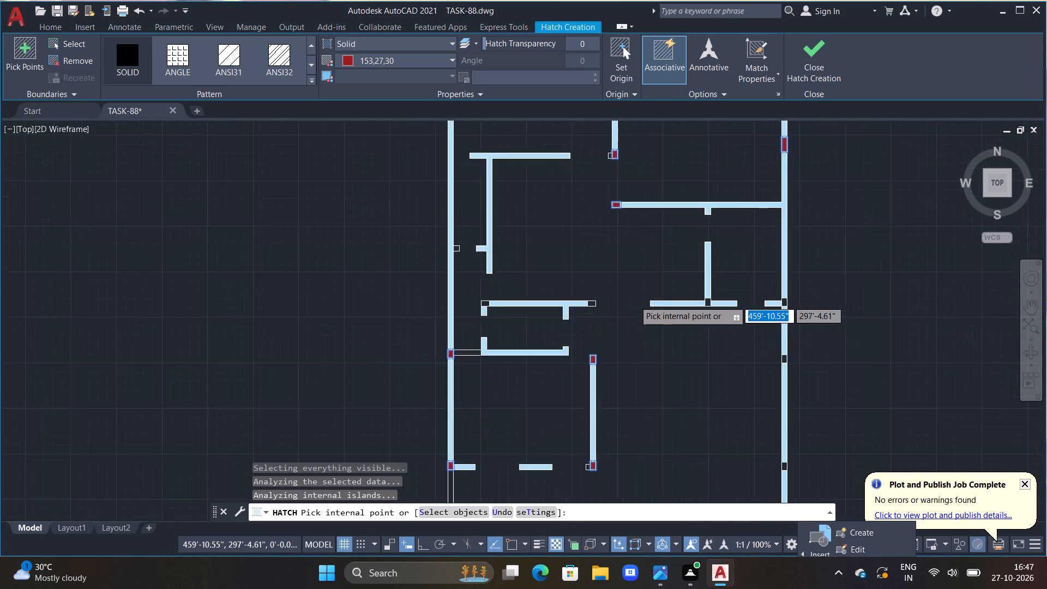
pyautogui.scroll(1, 573, 313)
pyautogui.moveTo(526, 314); pyautogui.dragTo(713, 321, button='middle')
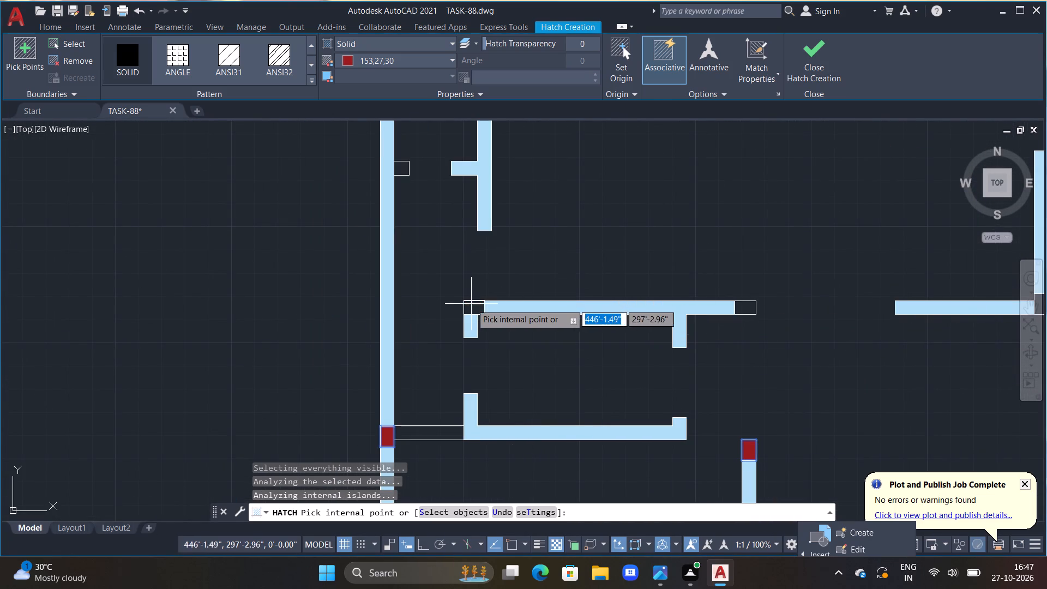
pyautogui.click(470, 305)
pyautogui.doubleClick(744, 309)
# Hatch in dark red the lower-right partition's T-junction, its junction with the right outer wall and the next wall rectangle below; end Hatch.
pyautogui.scroll(-2, 787, 333)
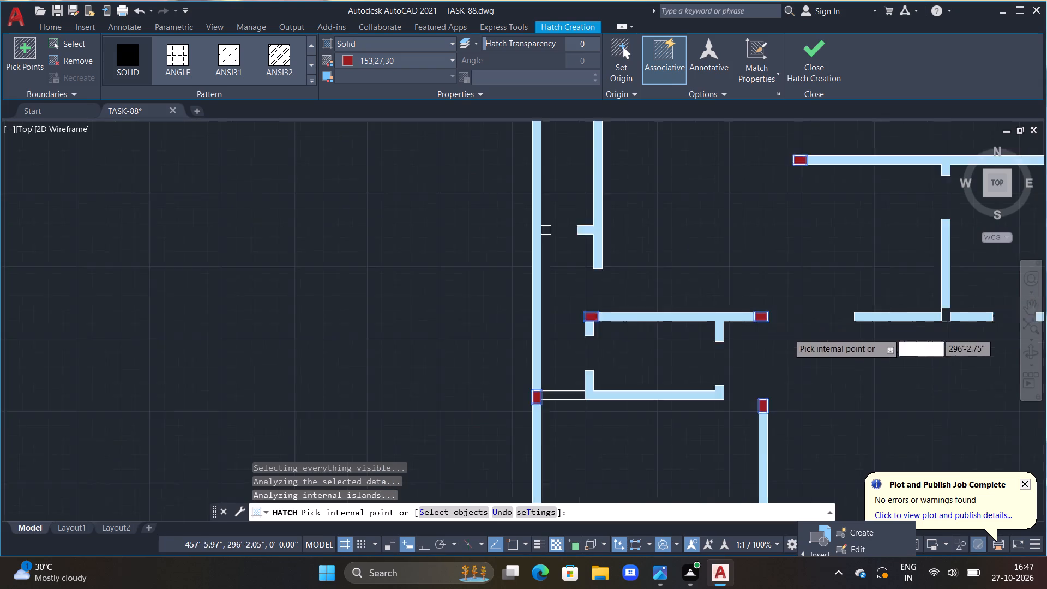
pyautogui.moveTo(847, 340); pyautogui.dragTo(629, 350, button='middle')
pyautogui.scroll(2, 699, 339)
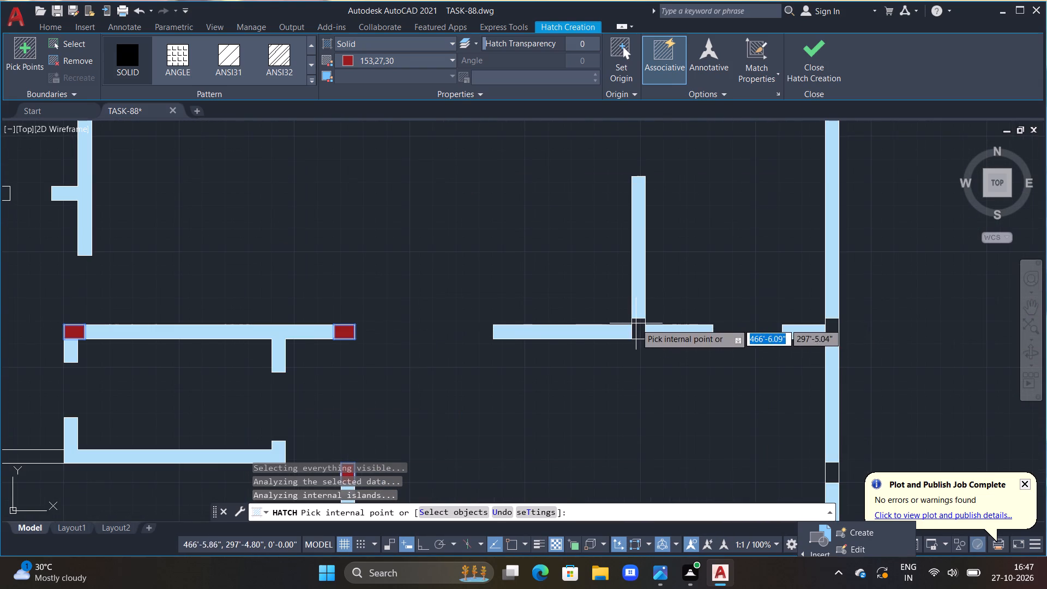
pyautogui.click(636, 323)
pyautogui.click(834, 329)
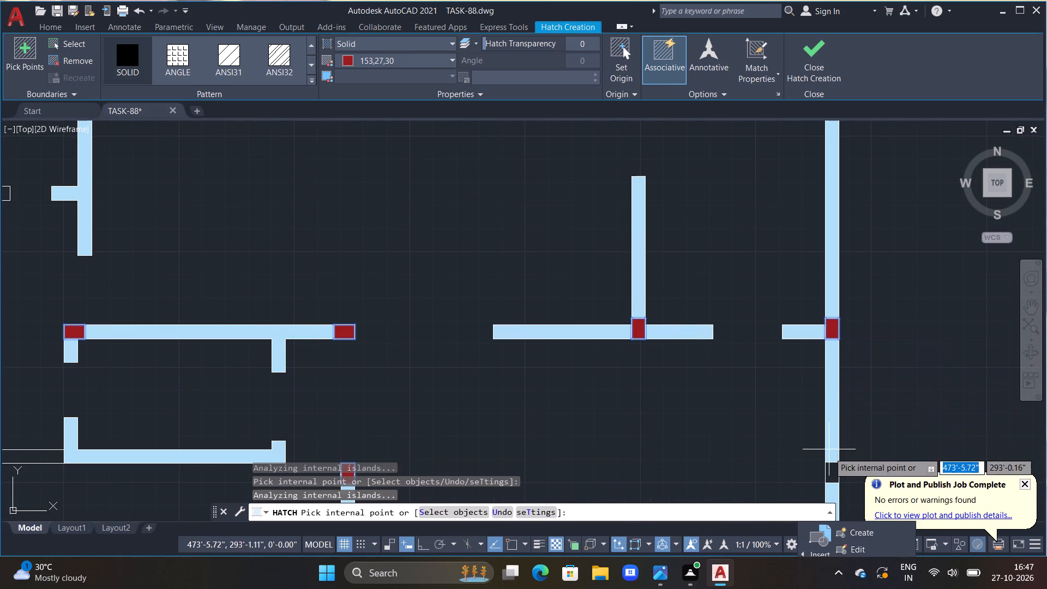
pyautogui.doubleClick(838, 470)
pyautogui.scroll(-2, 877, 363)
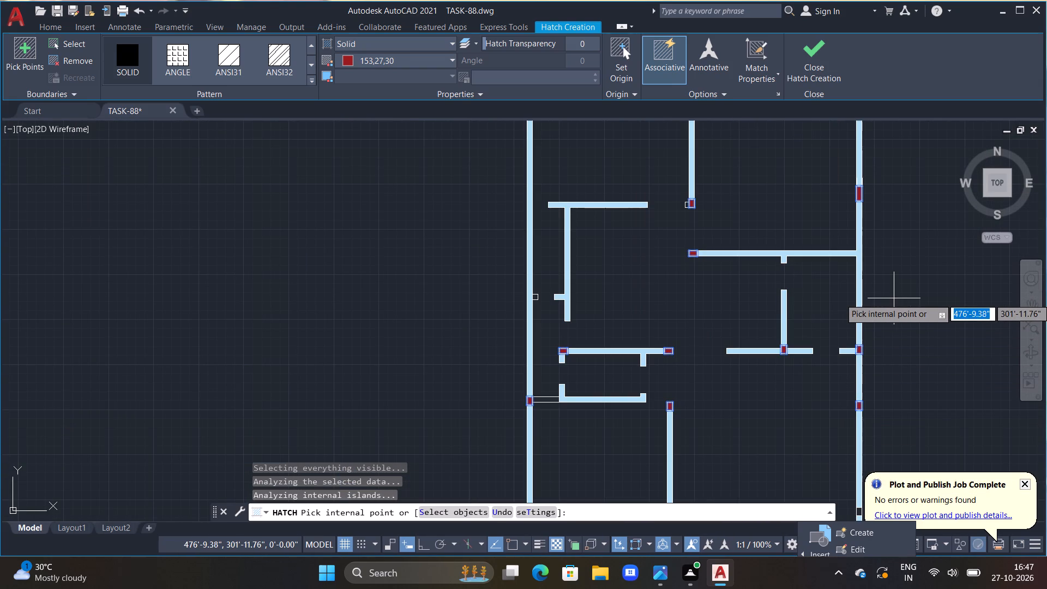
pyautogui.press('Escape')
# Draw a closed 4' by 6" cyan line outline across the opening in the upper-left horizontal partition, with Ortho on.
pyautogui.moveTo(621, 185); pyautogui.dragTo(609, 309, button='middle')
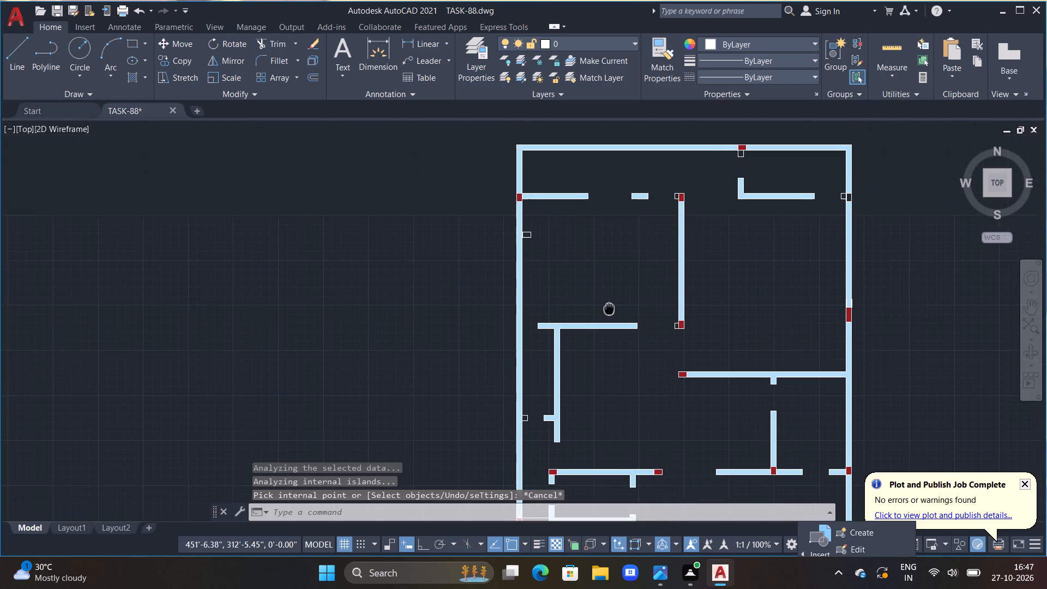
pyautogui.moveTo(609, 309); pyautogui.dragTo(606, 315, button='middle')
pyautogui.press('Escape')
pyautogui.scroll(1, 593, 225)
pyautogui.moveTo(594, 204); pyautogui.dragTo(597, 280, button='middle')
pyautogui.scroll(1, 597, 280)
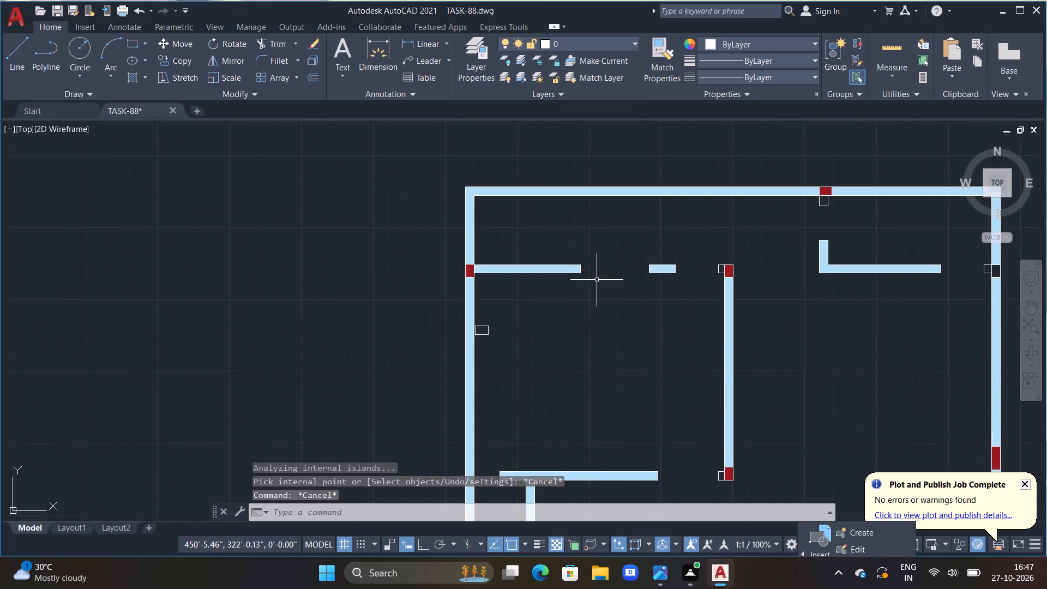
pyautogui.press('Escape')
pyautogui.scroll(1, 595, 265)
pyautogui.write('L')
pyautogui.press('space')
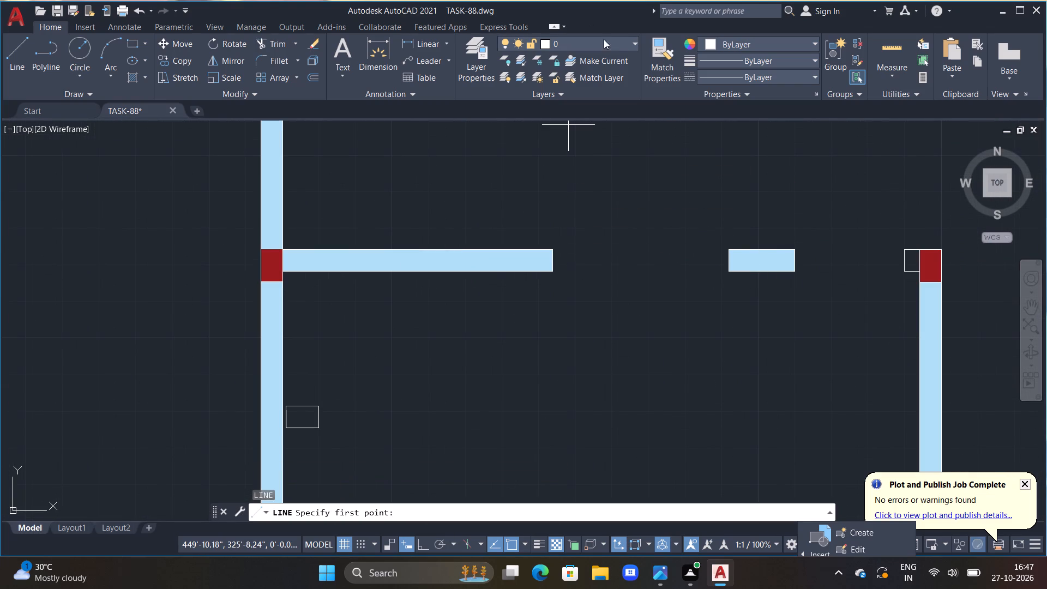
pyautogui.click(799, 44)
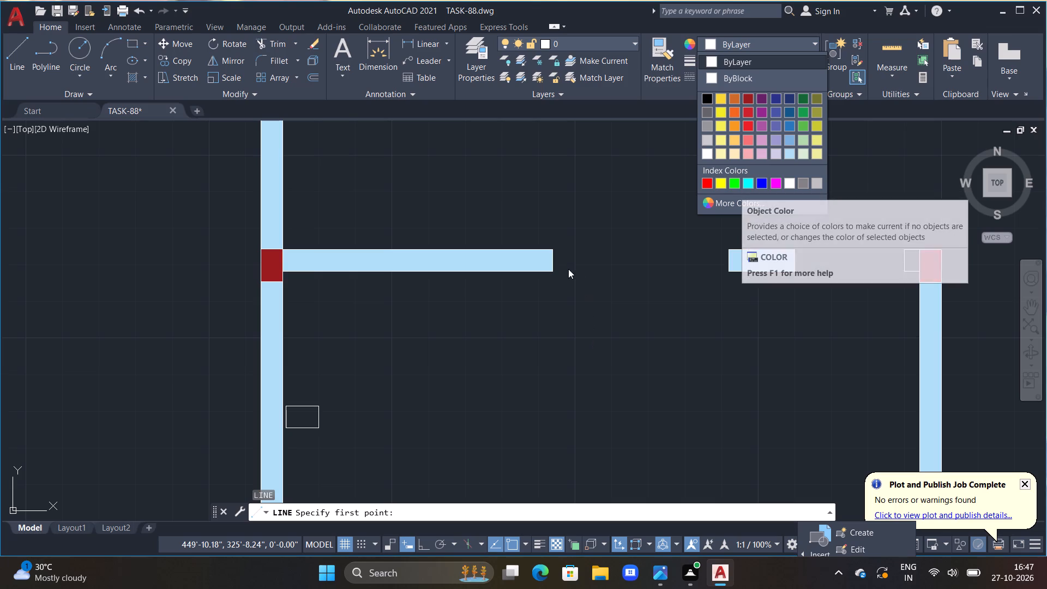
pyautogui.click(748, 181)
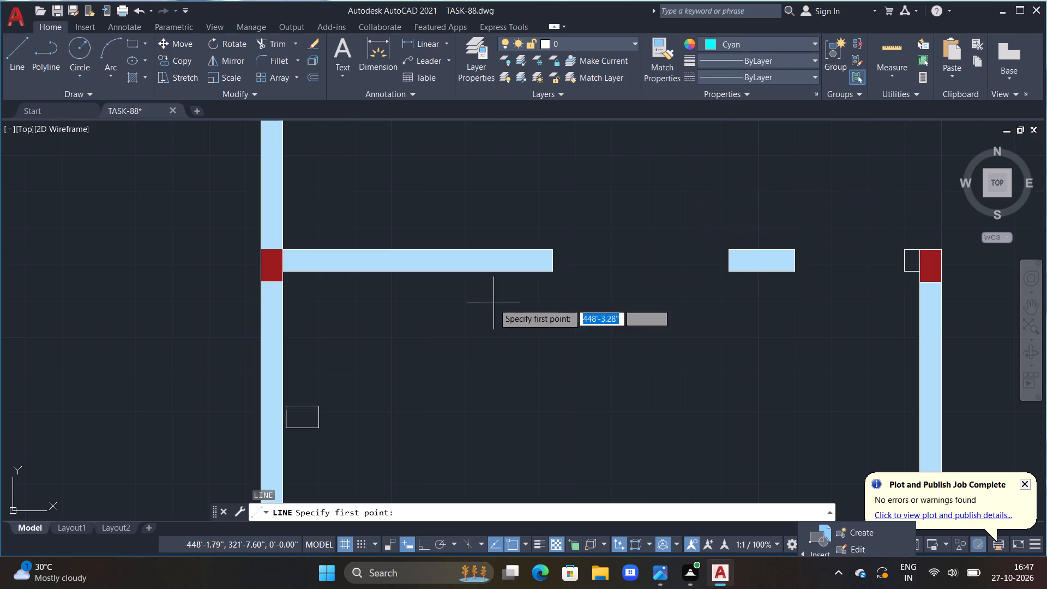
pyautogui.click(552, 251)
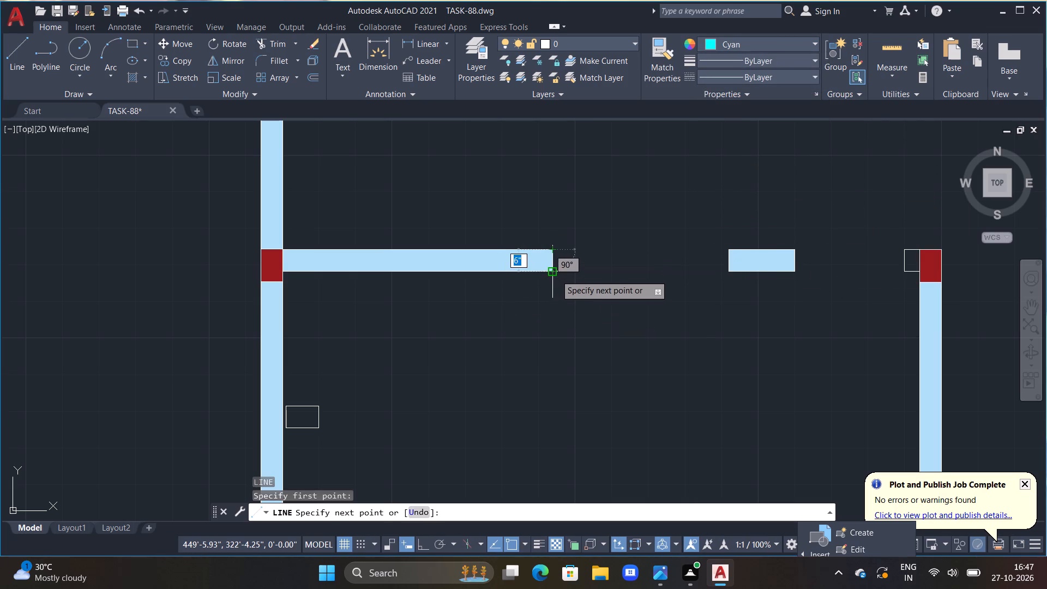
pyautogui.press('F8')
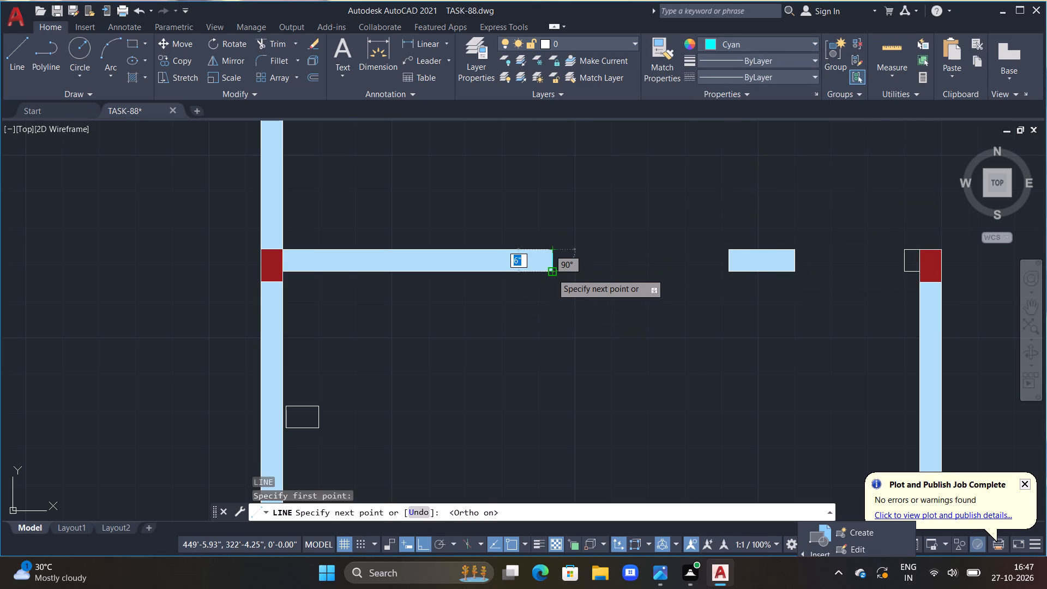
pyautogui.click(552, 273)
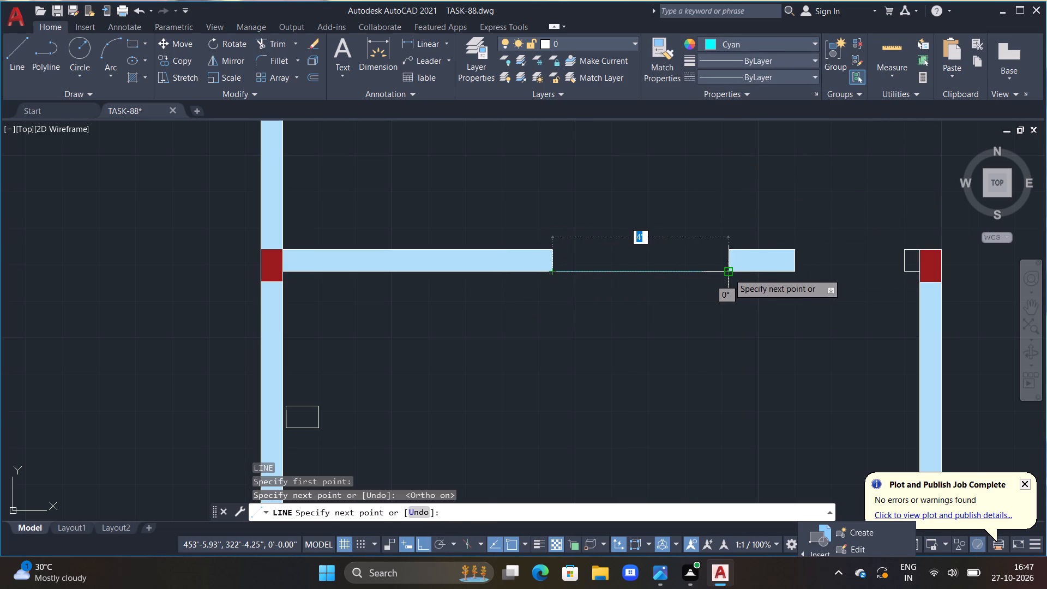
pyautogui.click(729, 273)
pyautogui.doubleClick(731, 249)
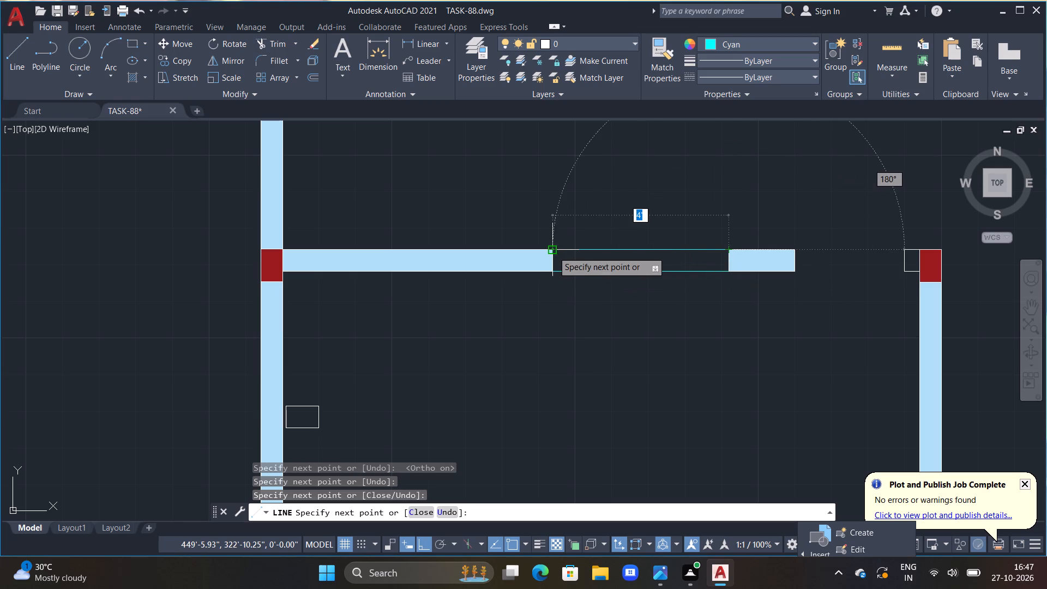
pyautogui.click(553, 251)
pyautogui.press('Escape')
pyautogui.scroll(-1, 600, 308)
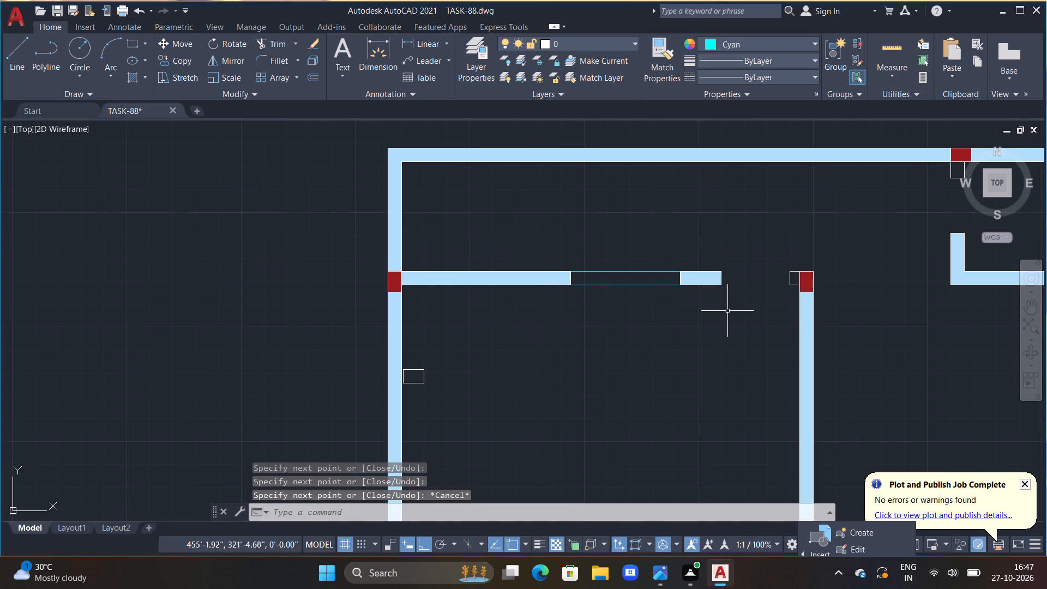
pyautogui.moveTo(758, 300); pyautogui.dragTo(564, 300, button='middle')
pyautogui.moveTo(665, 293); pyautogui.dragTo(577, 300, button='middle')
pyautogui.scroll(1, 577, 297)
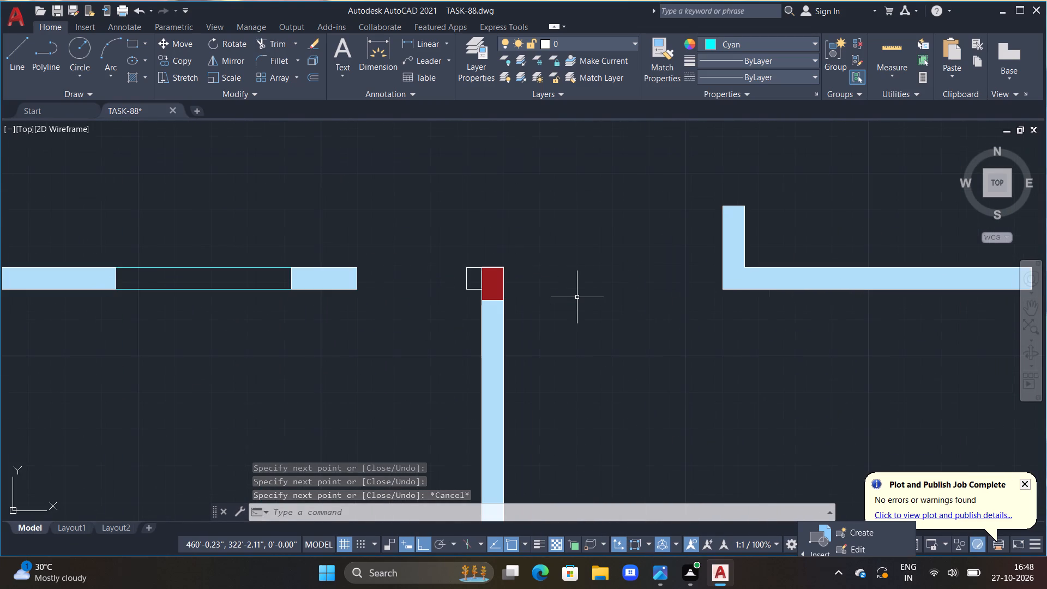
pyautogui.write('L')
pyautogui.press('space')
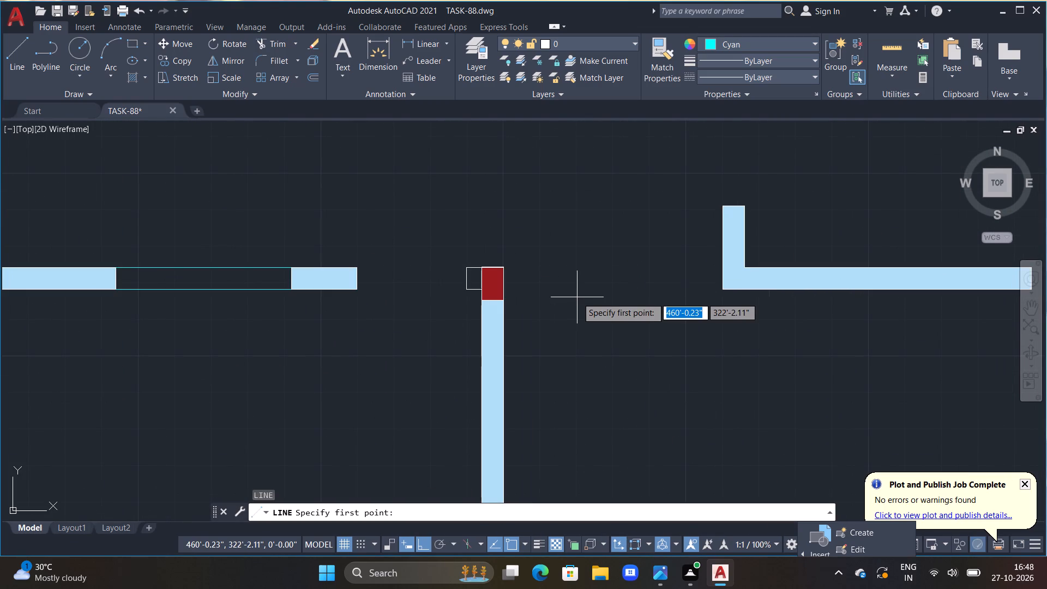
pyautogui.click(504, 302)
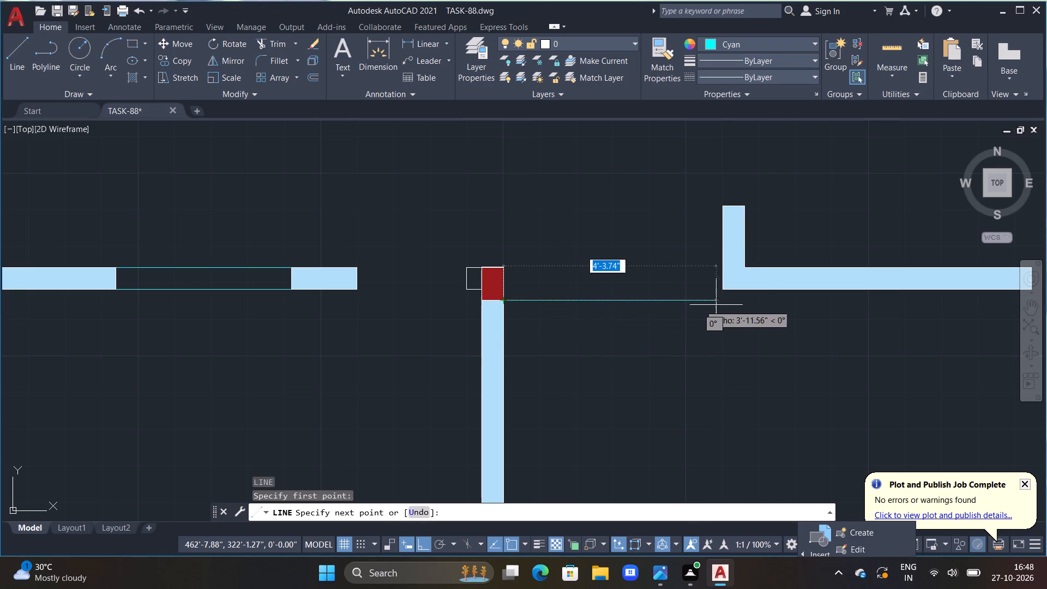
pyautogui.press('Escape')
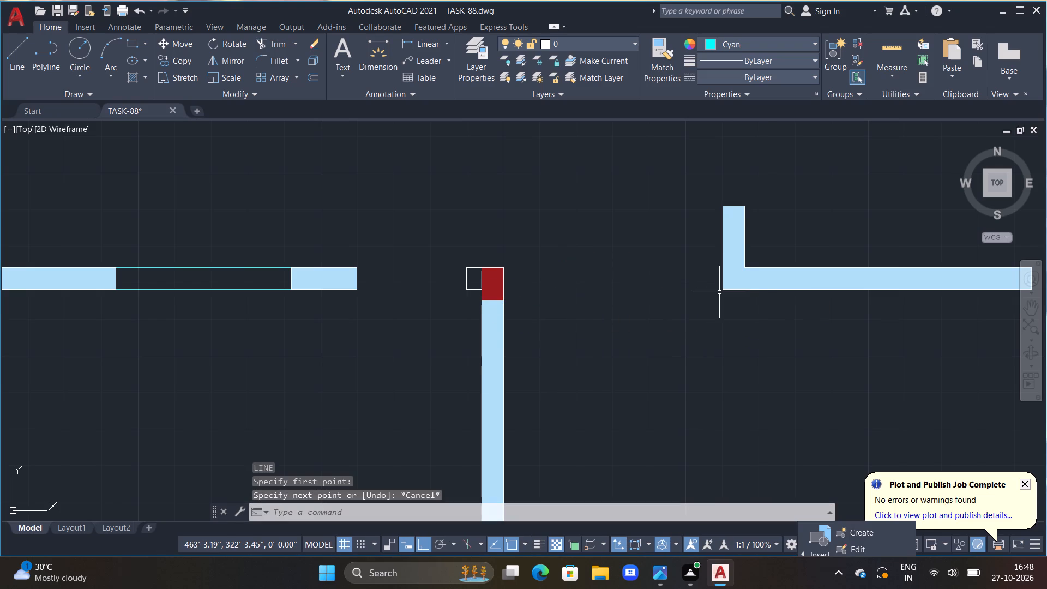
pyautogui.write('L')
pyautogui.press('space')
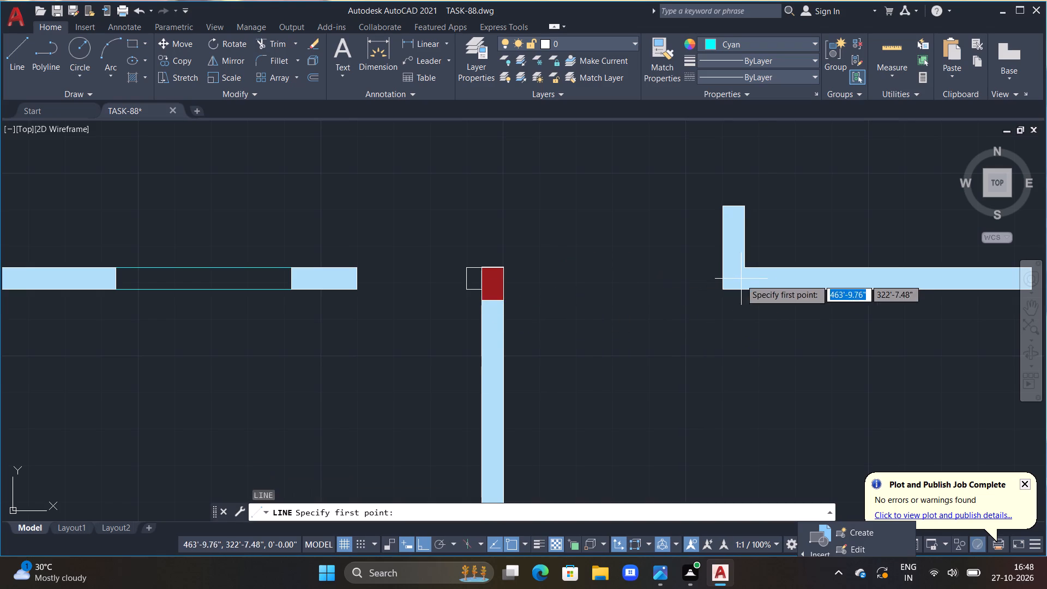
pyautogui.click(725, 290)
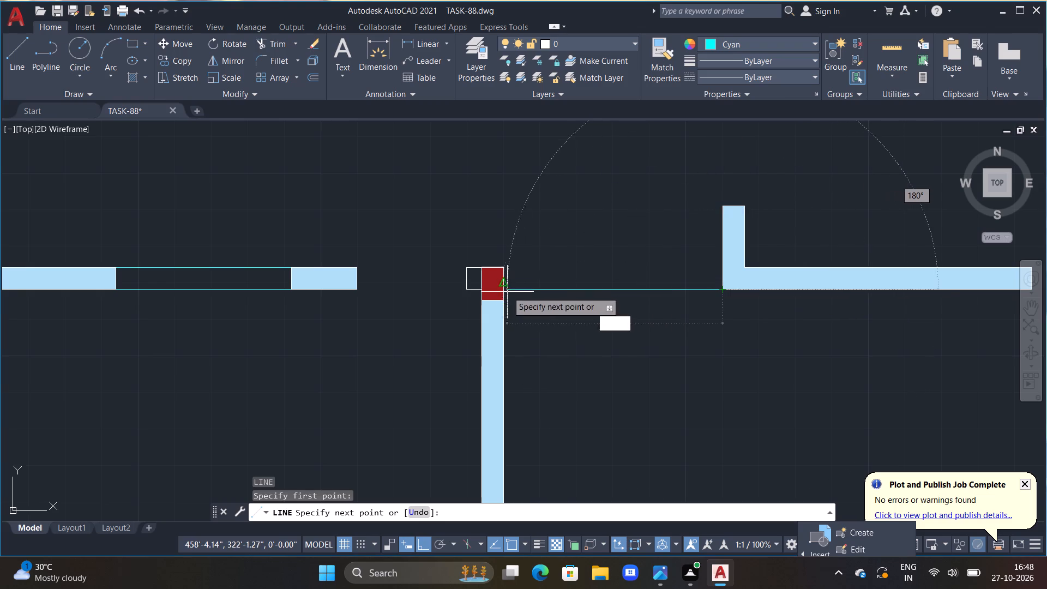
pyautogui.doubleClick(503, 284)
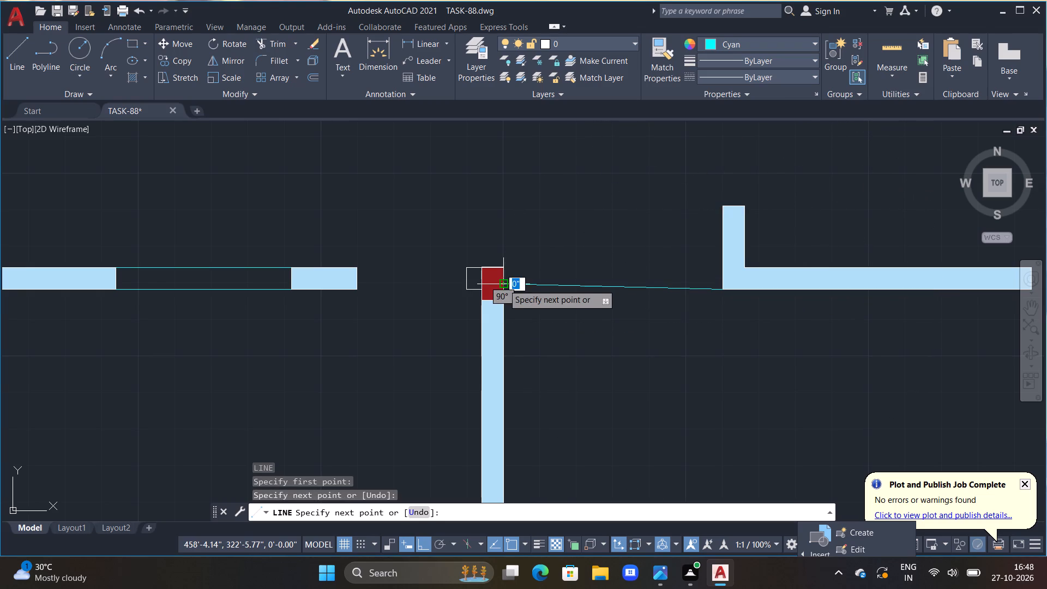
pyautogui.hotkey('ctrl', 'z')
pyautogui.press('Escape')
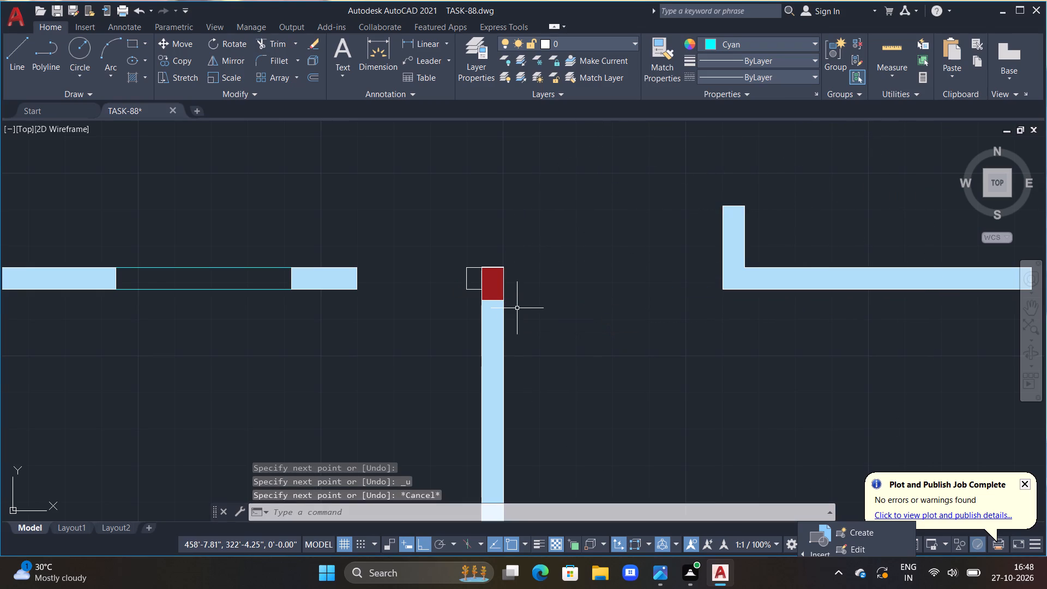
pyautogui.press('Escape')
# Draw a cyan line about 5' long from the upper central partition's dark red junction to the L-shaped wall's lower outer corner.
pyautogui.press('l')
pyautogui.scroll(1, 534, 311)
pyautogui.press('space')
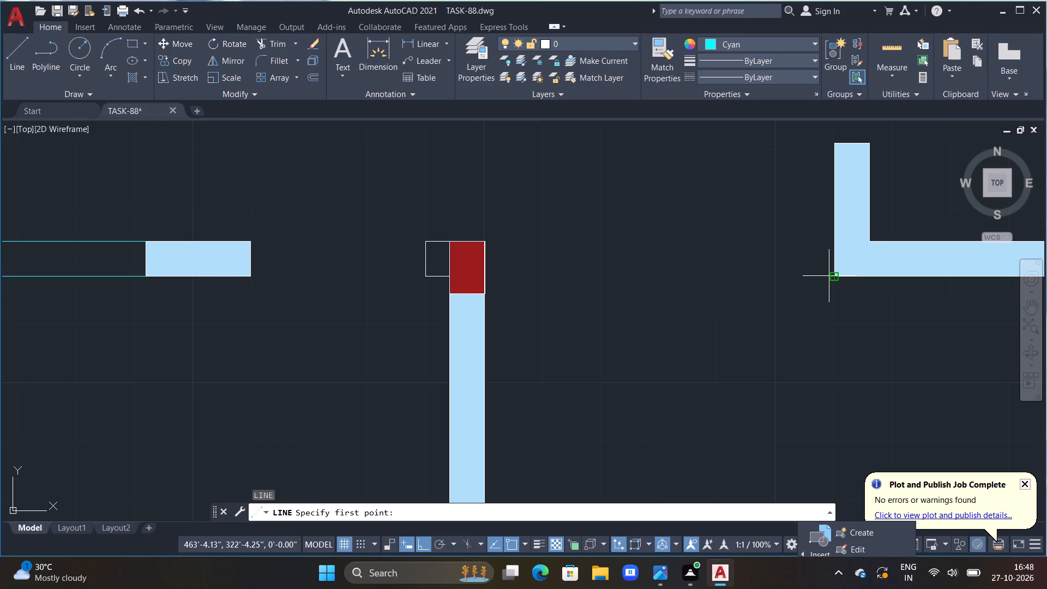
pyautogui.doubleClick(487, 278)
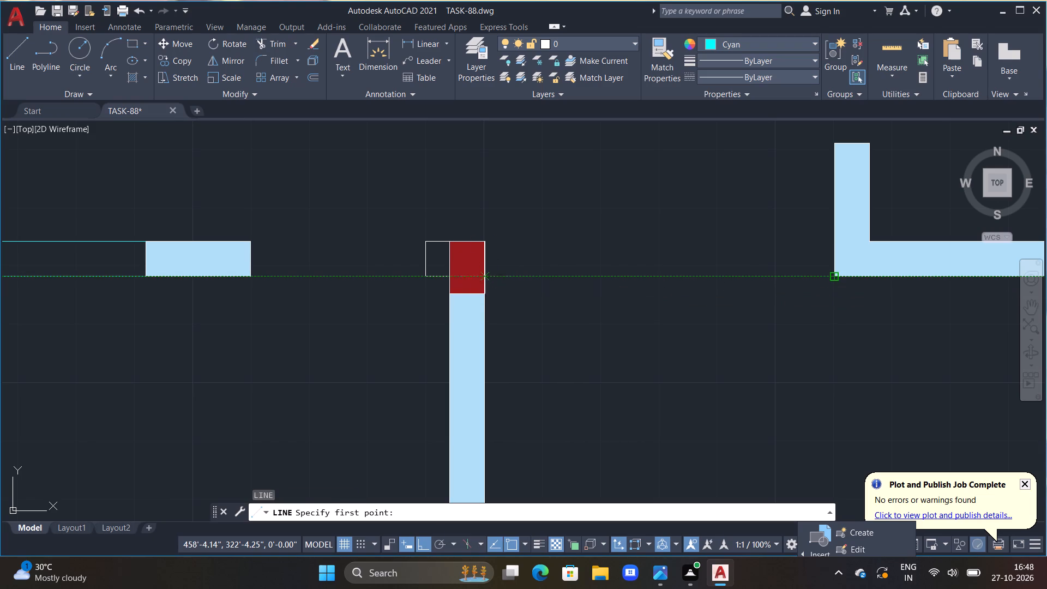
pyautogui.click(835, 278)
pyautogui.press('Escape')
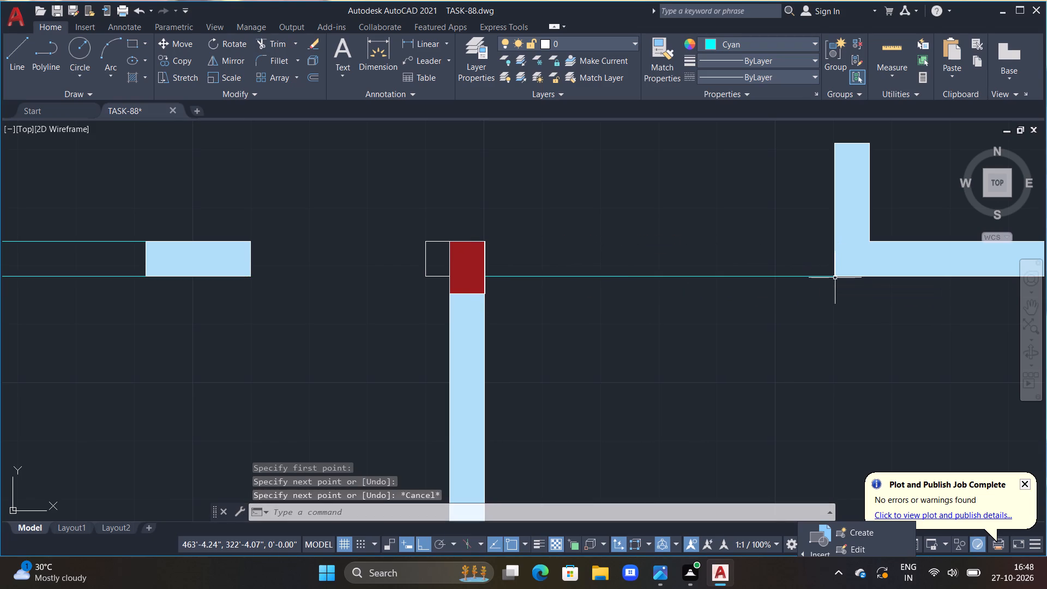
# Complete that opening's cyan outline with a 6" end line, a 5' upper line and a closing line along the L-shaped wall.
pyautogui.write('L')
pyautogui.press('space')
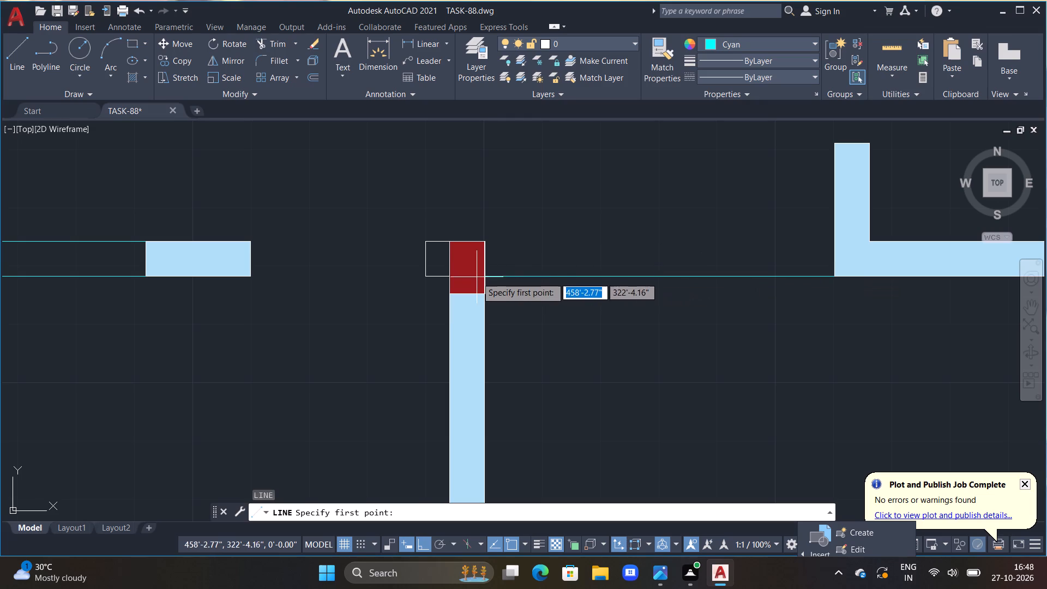
pyautogui.doubleClick(484, 277)
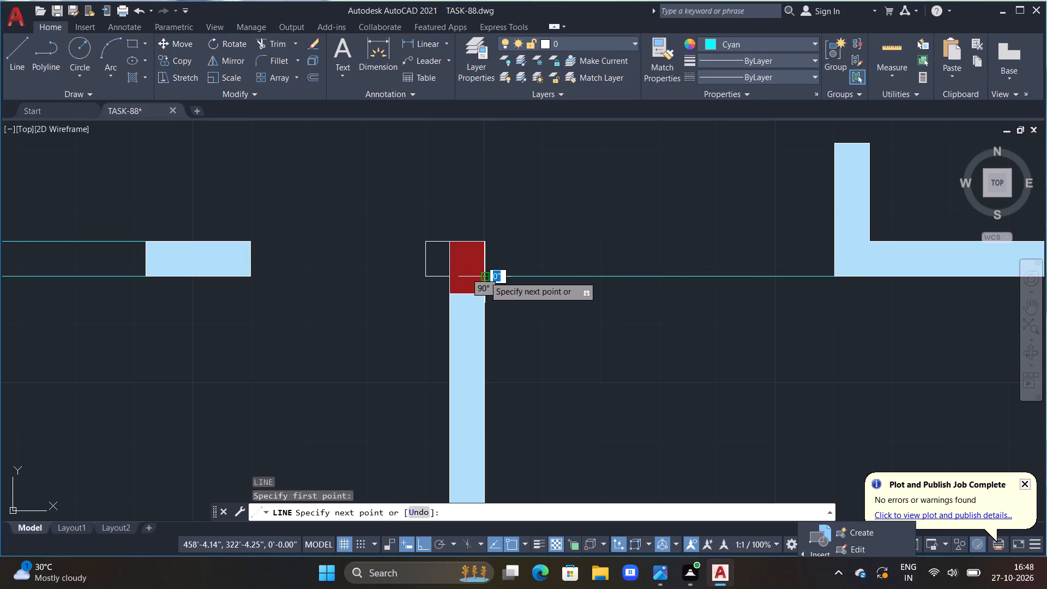
pyautogui.scroll(1, 484, 243)
pyautogui.click(484, 243)
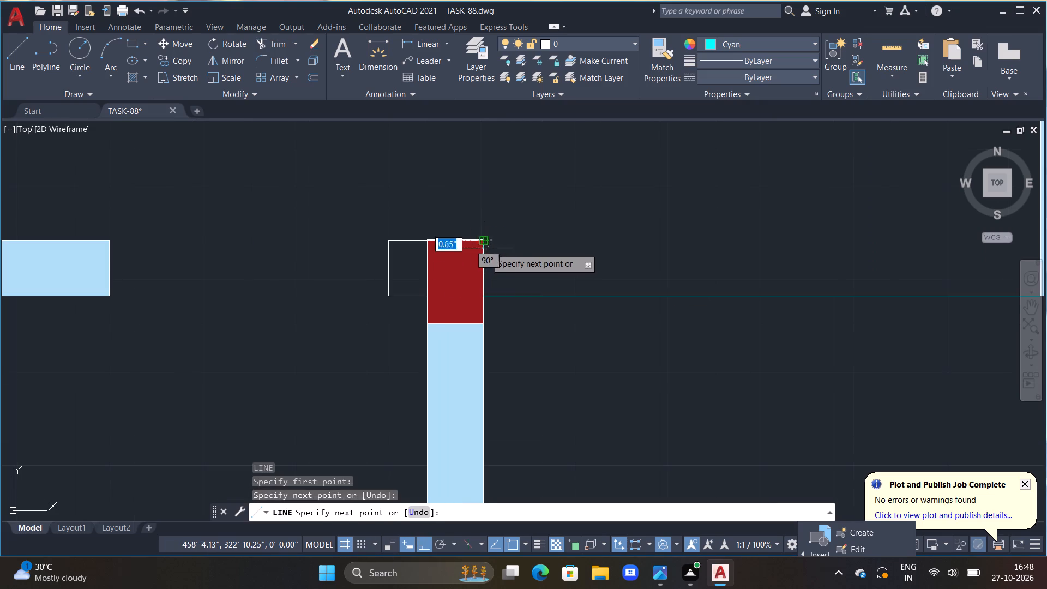
pyautogui.scroll(-3, 488, 261)
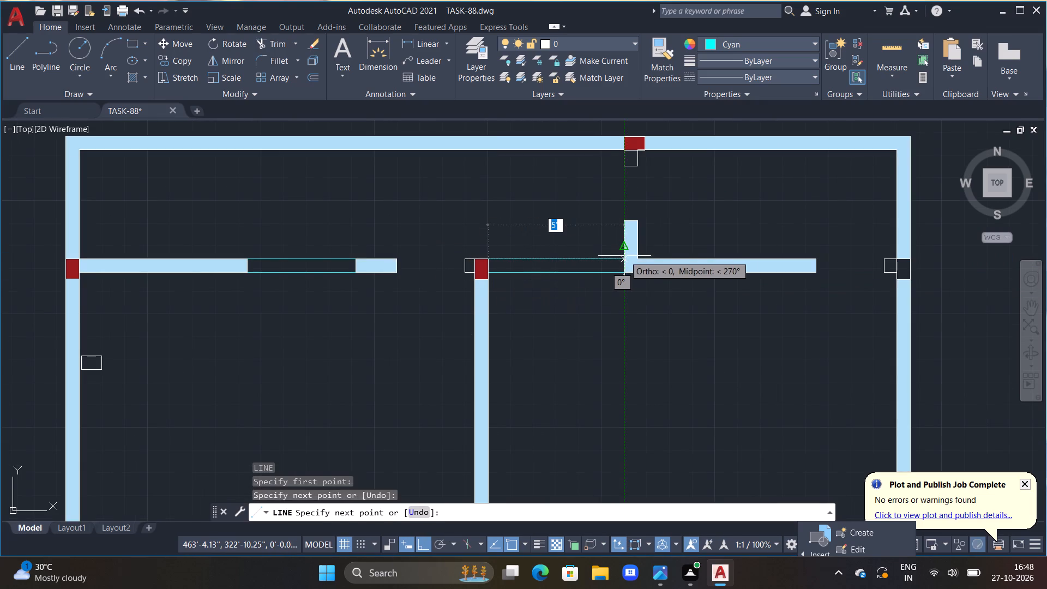
pyautogui.scroll(1, 627, 261)
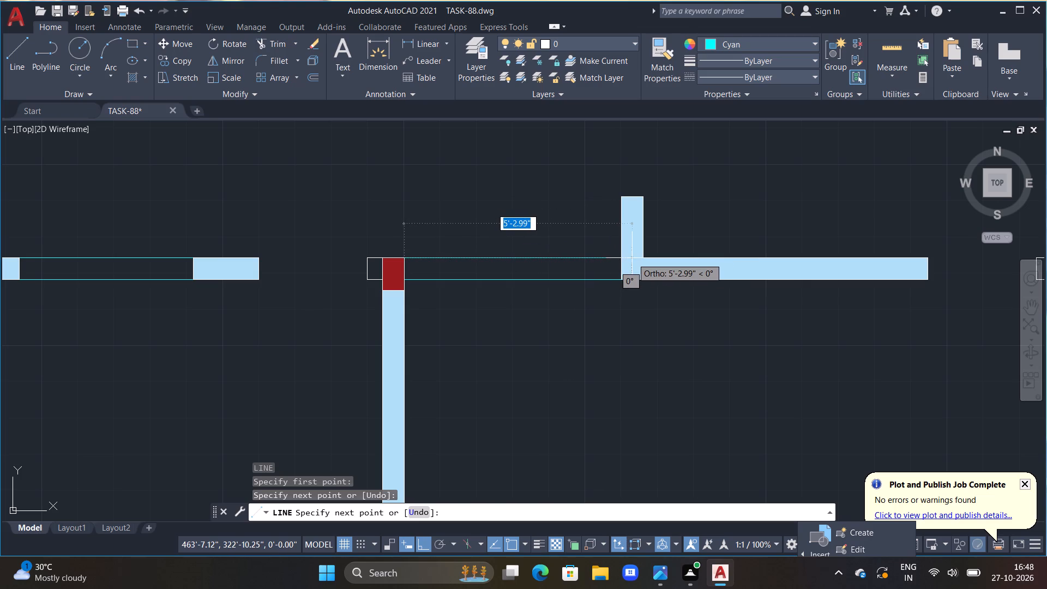
pyautogui.scroll(-4, 623, 262)
pyautogui.scroll(3, 619, 267)
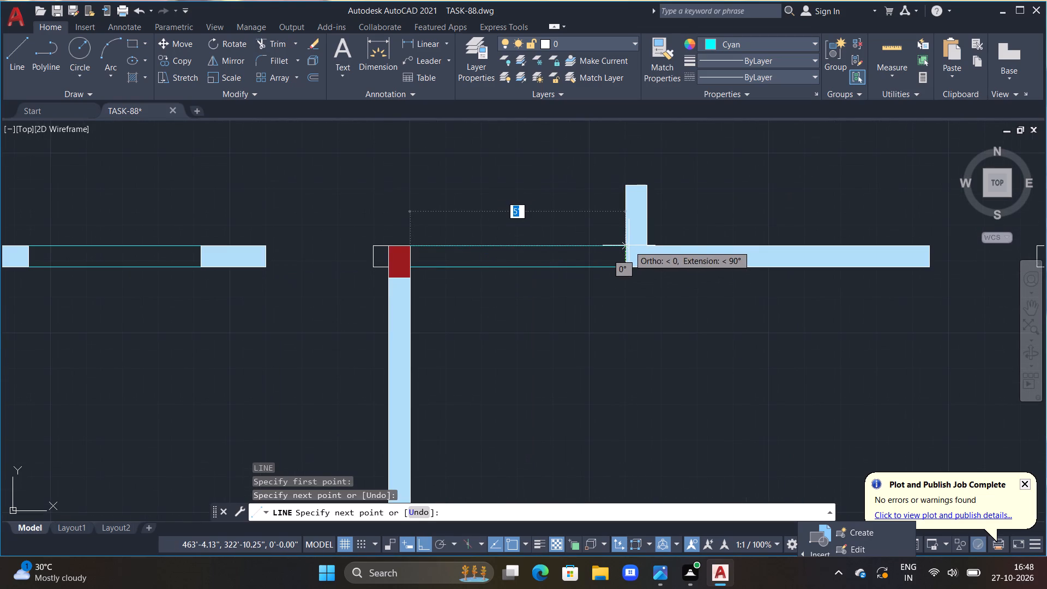
pyautogui.click(626, 245)
pyautogui.click(625, 264)
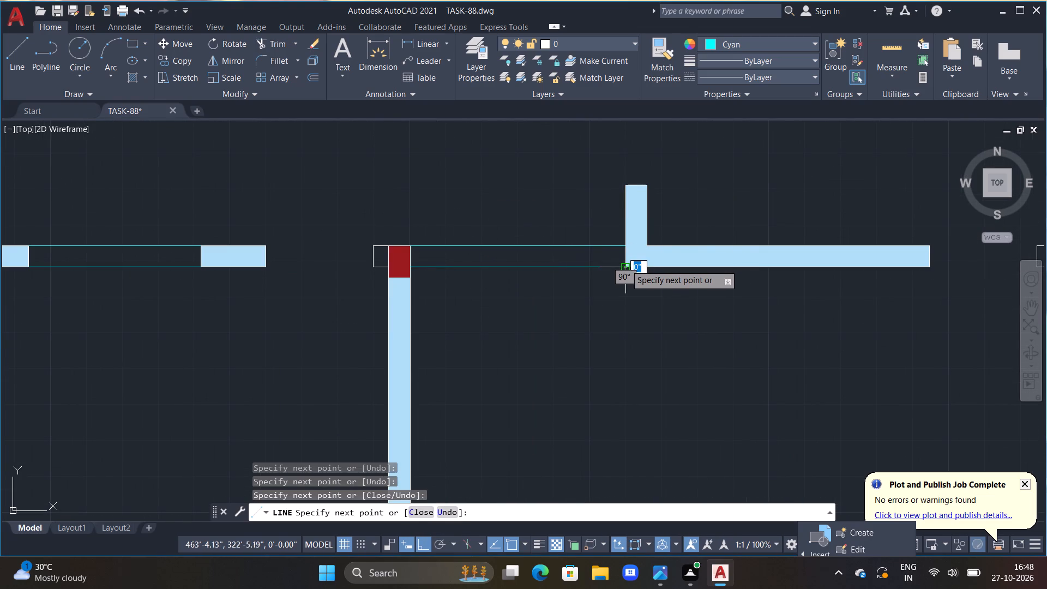
pyautogui.press('Escape')
# Draw a closed 2' by 6" cyan line outline between the small rectangle below the top wall's junction and the L-shaped wall's upper end.
pyautogui.scroll(-2, 625, 265)
pyautogui.moveTo(635, 232); pyautogui.dragTo(642, 327, button='middle')
pyautogui.scroll(2, 636, 305)
pyautogui.moveTo(640, 305); pyautogui.dragTo(681, 296, button='middle')
pyautogui.scroll(1, 682, 296)
pyautogui.write('L')
pyautogui.press('space')
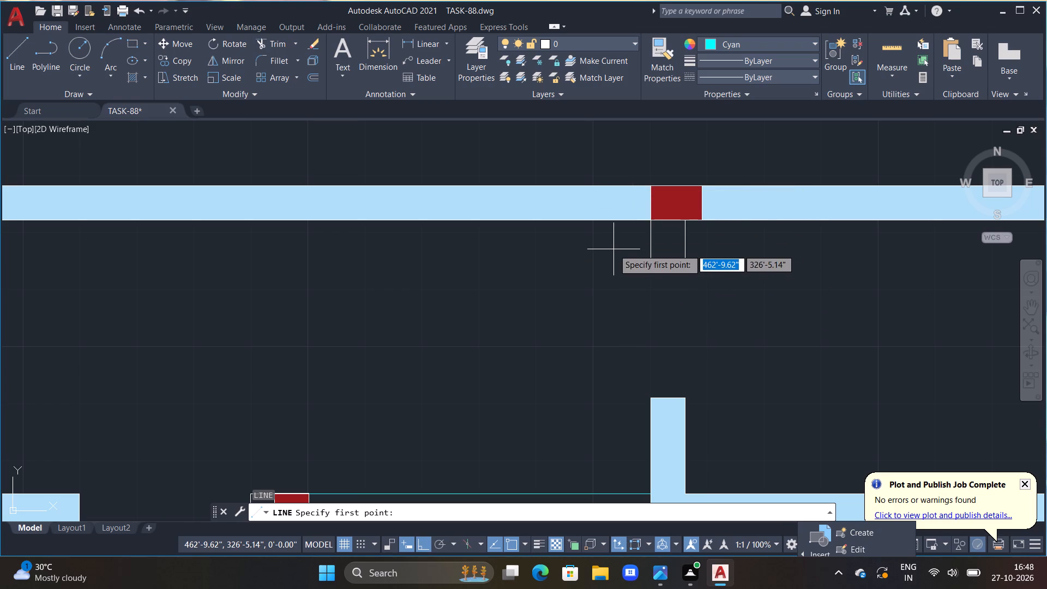
pyautogui.moveTo(664, 305); pyautogui.dragTo(634, 266, button='middle')
pyautogui.click(620, 223)
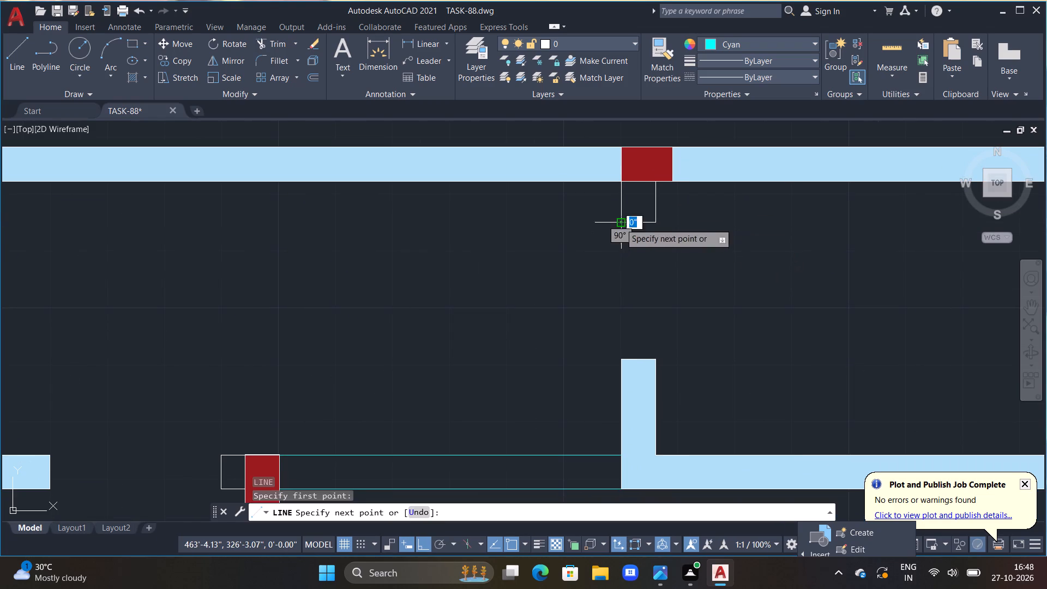
pyautogui.doubleClick(620, 358)
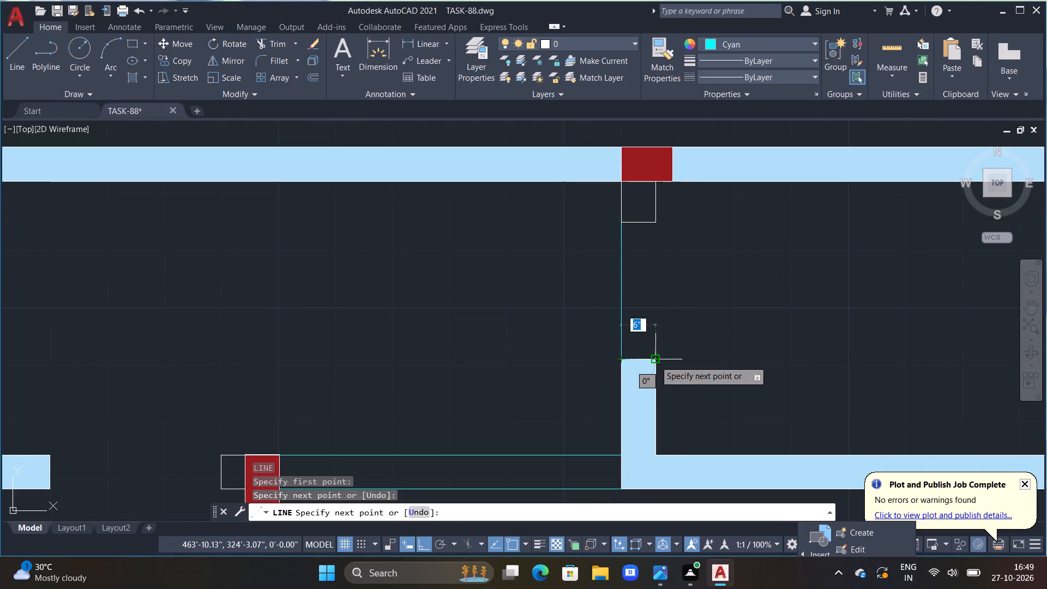
pyautogui.click(655, 360)
pyautogui.click(654, 223)
pyautogui.click(618, 223)
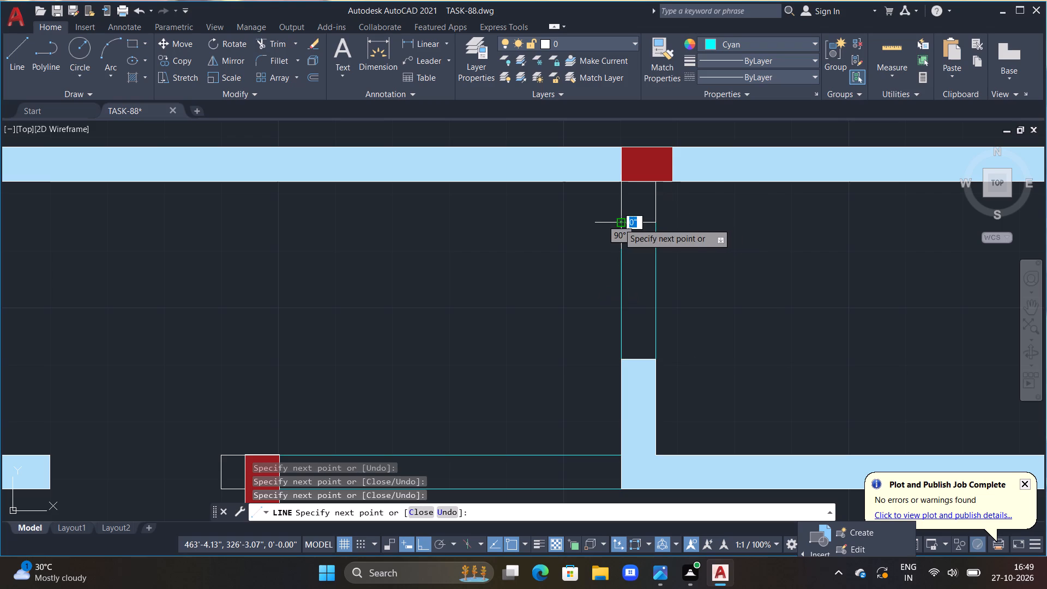
pyautogui.press('Escape')
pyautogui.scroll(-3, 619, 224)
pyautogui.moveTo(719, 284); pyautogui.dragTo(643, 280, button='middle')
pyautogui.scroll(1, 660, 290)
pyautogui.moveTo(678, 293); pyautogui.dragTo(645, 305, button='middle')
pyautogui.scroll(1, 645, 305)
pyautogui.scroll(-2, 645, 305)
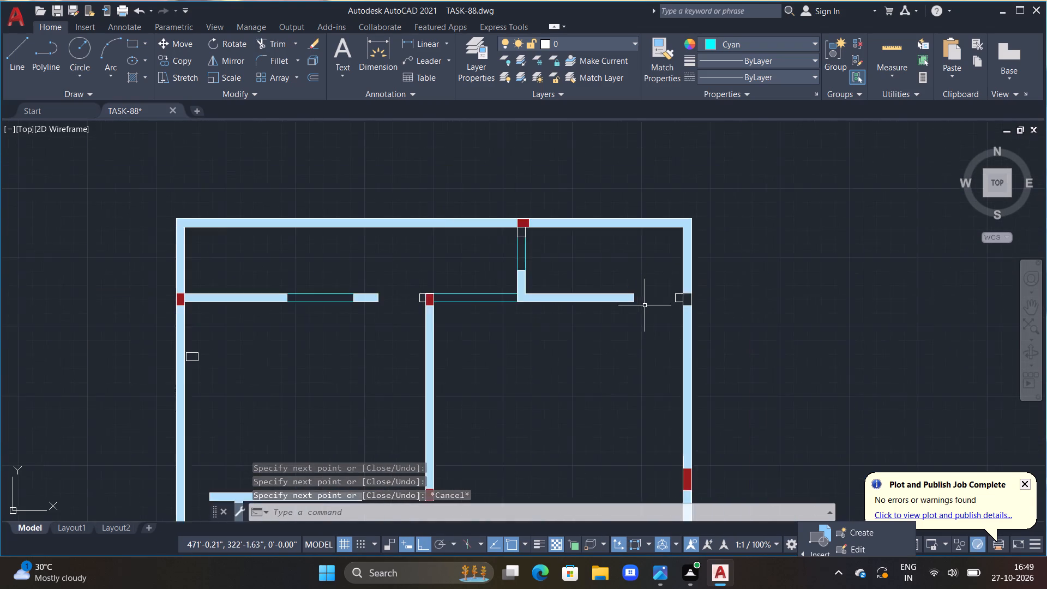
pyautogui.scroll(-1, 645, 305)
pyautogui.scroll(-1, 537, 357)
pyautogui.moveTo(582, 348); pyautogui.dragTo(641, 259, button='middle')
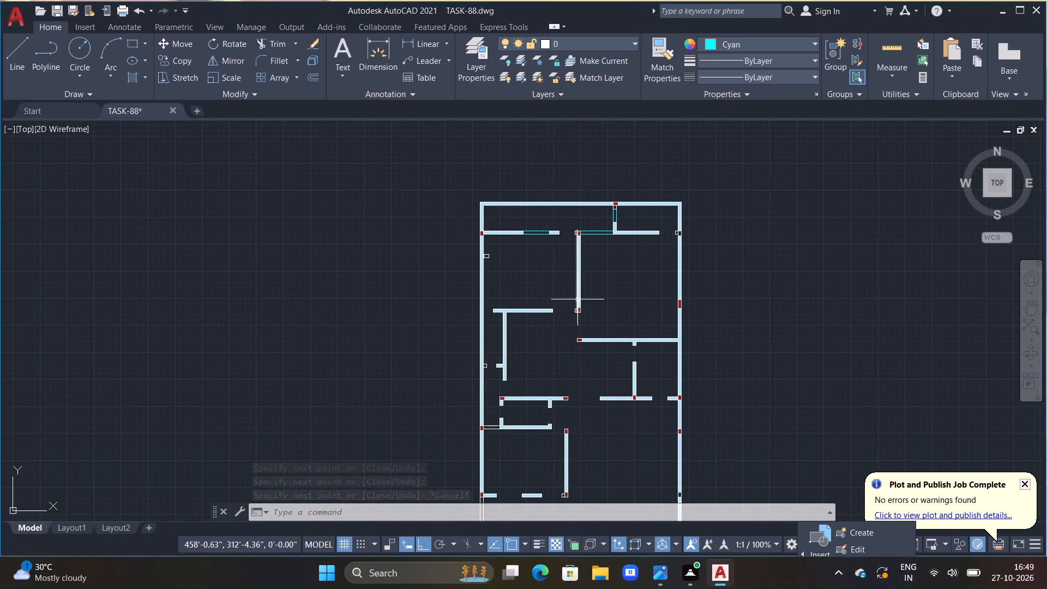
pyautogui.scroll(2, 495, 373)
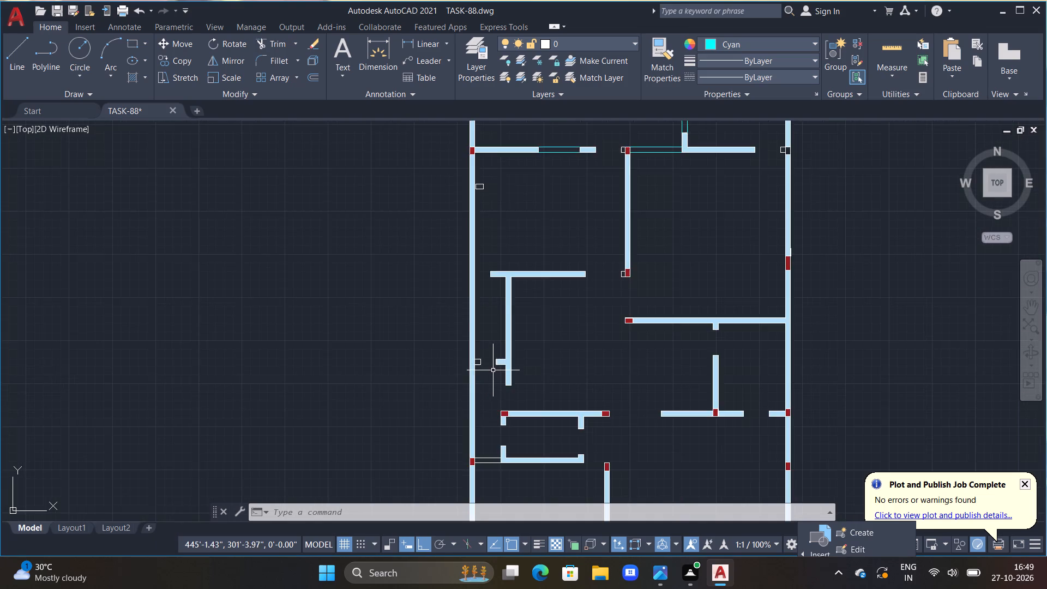
# Draw a closed 1'-6" by 6" cyan line outline between the small rectangle on the left outer wall and the short partition stub.
pyautogui.scroll(2, 493, 370)
pyautogui.moveTo(492, 370); pyautogui.dragTo(537, 370, button='middle')
pyautogui.scroll(1, 537, 370)
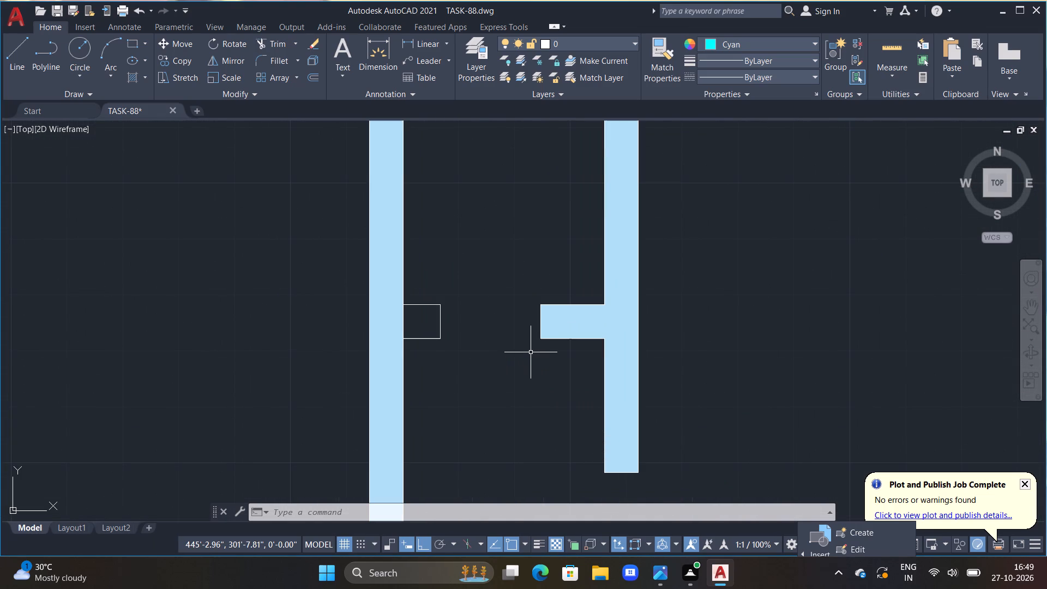
pyautogui.write('L')
pyautogui.press('space')
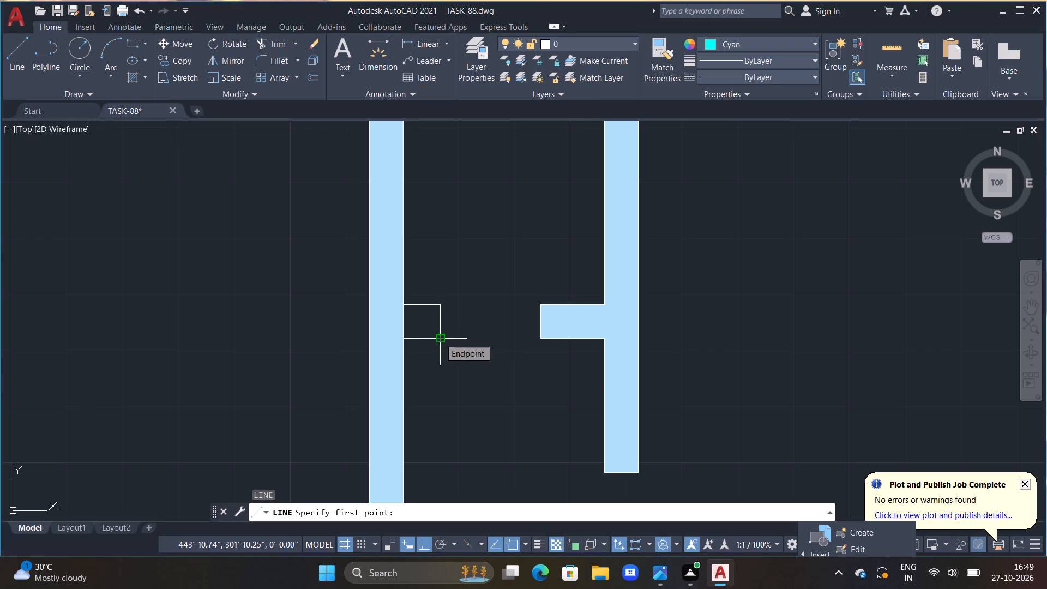
pyautogui.click(440, 338)
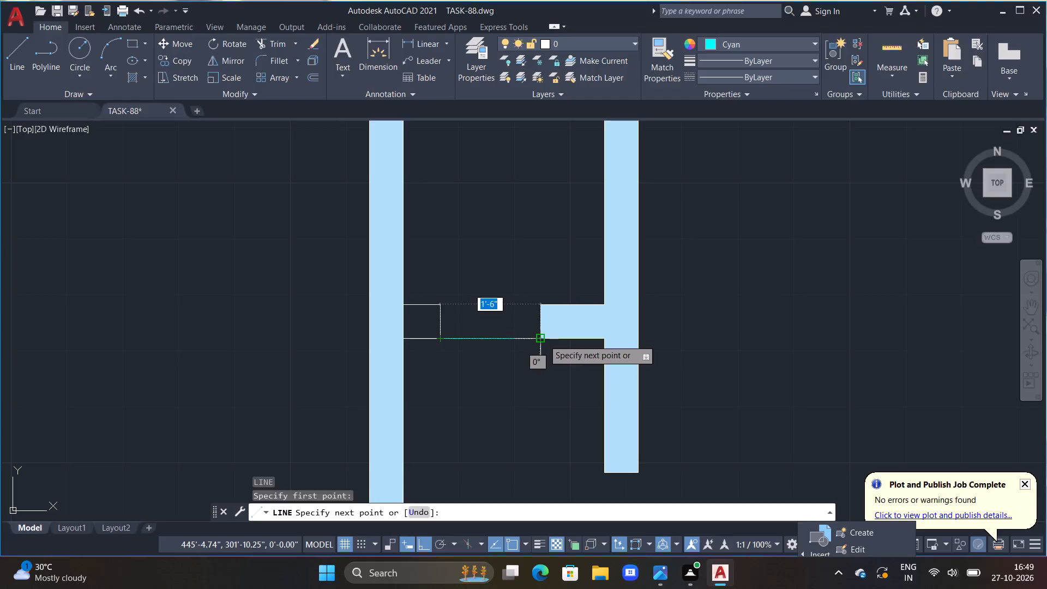
pyautogui.click(544, 340)
pyautogui.moveTo(544, 341); pyautogui.dragTo(546, 351)
pyautogui.click(540, 308)
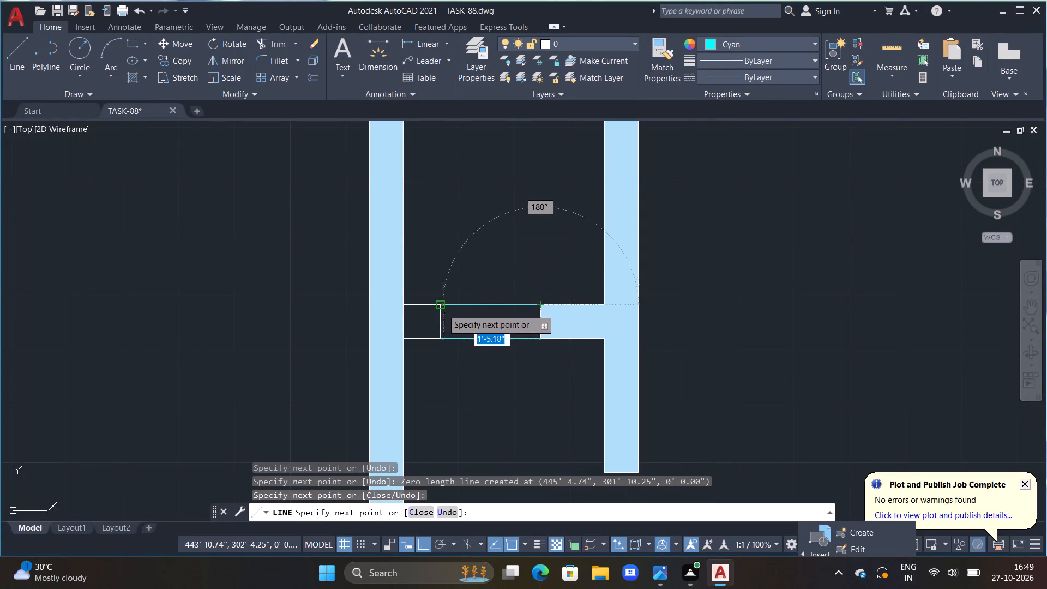
pyautogui.click(437, 308)
pyautogui.click(441, 341)
pyautogui.press('Escape')
# Draw a closed cyan line outline about 2'-6" by 6" from the left outer wall's dark red junction to the lower-left L-shaped partition.
pyautogui.scroll(-3, 444, 365)
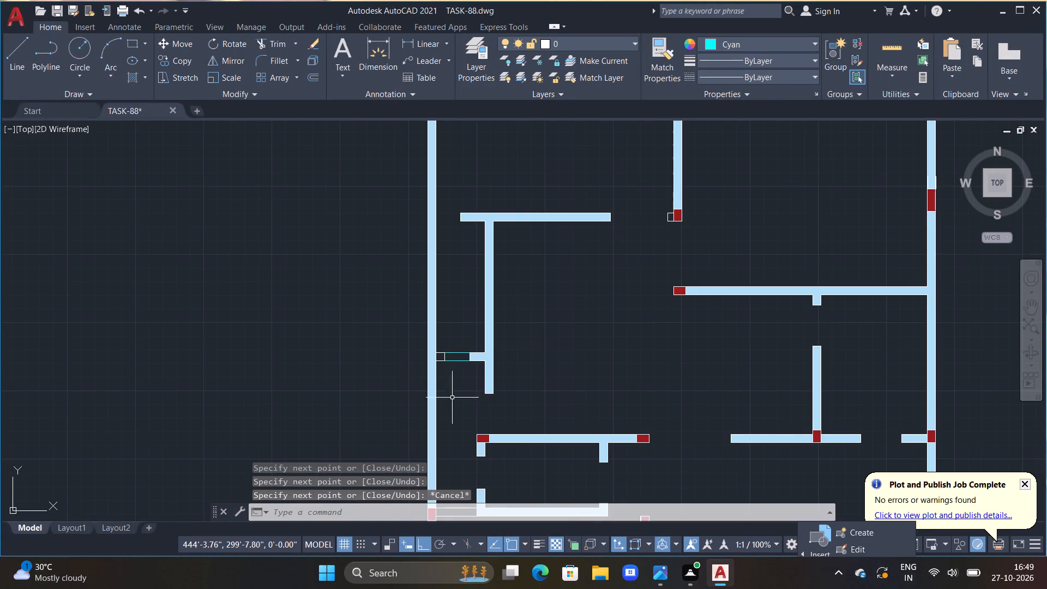
pyautogui.moveTo(457, 405); pyautogui.dragTo(436, 314, button='middle')
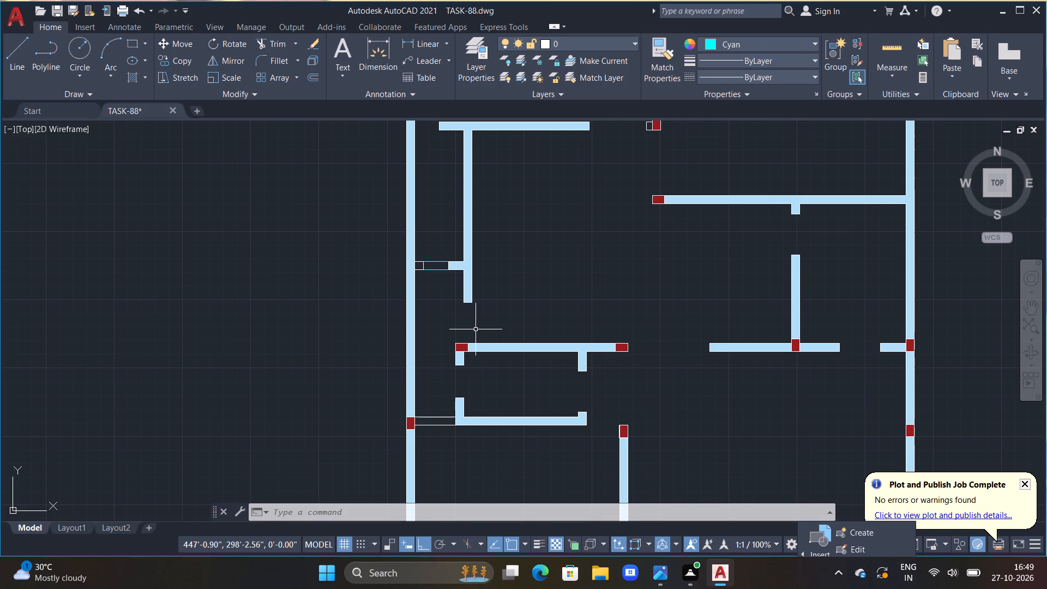
pyautogui.moveTo(419, 439); pyautogui.dragTo(473, 402, button='middle')
pyautogui.scroll(3, 473, 402)
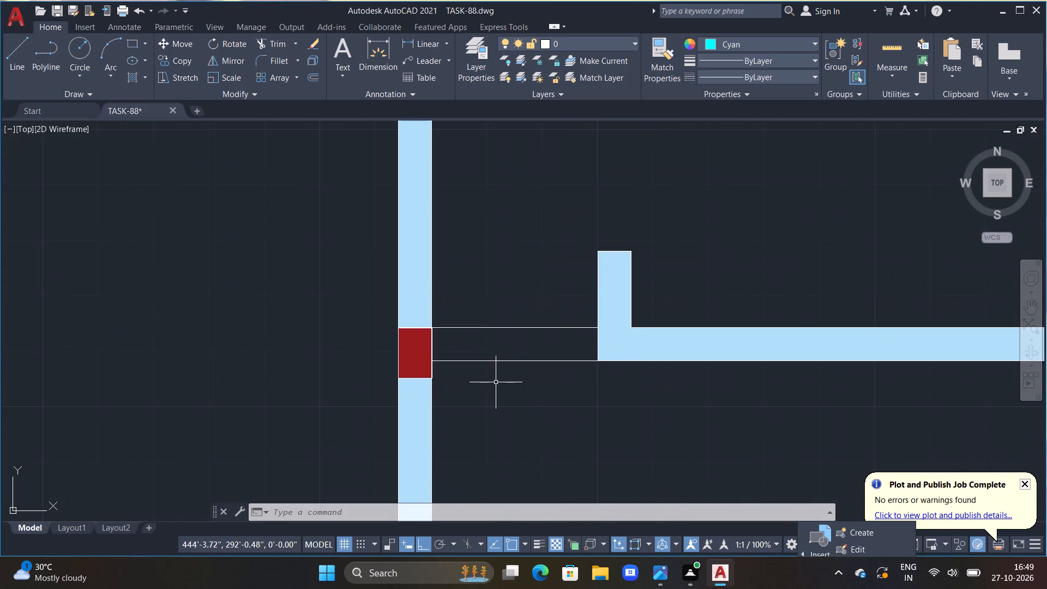
pyautogui.write('L')
pyautogui.press('space')
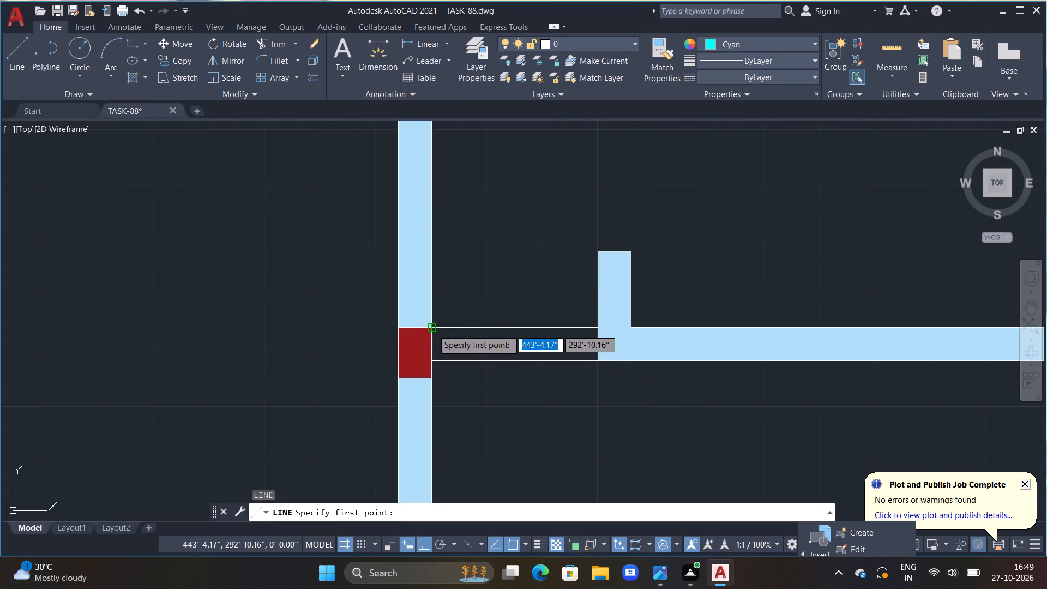
pyautogui.tripleClick(432, 329)
pyautogui.doubleClick(434, 362)
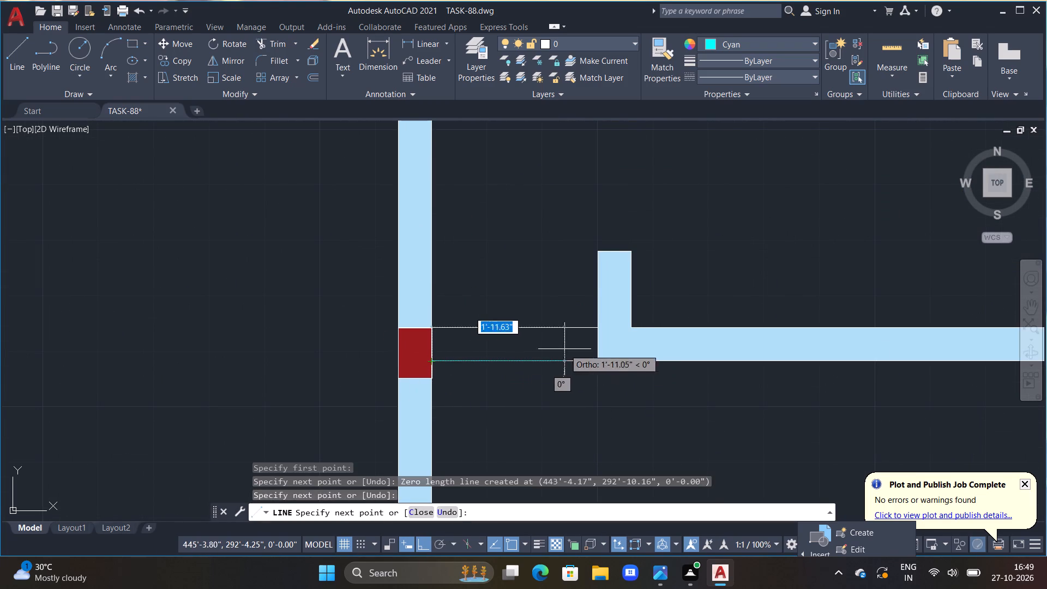
pyautogui.click(599, 365)
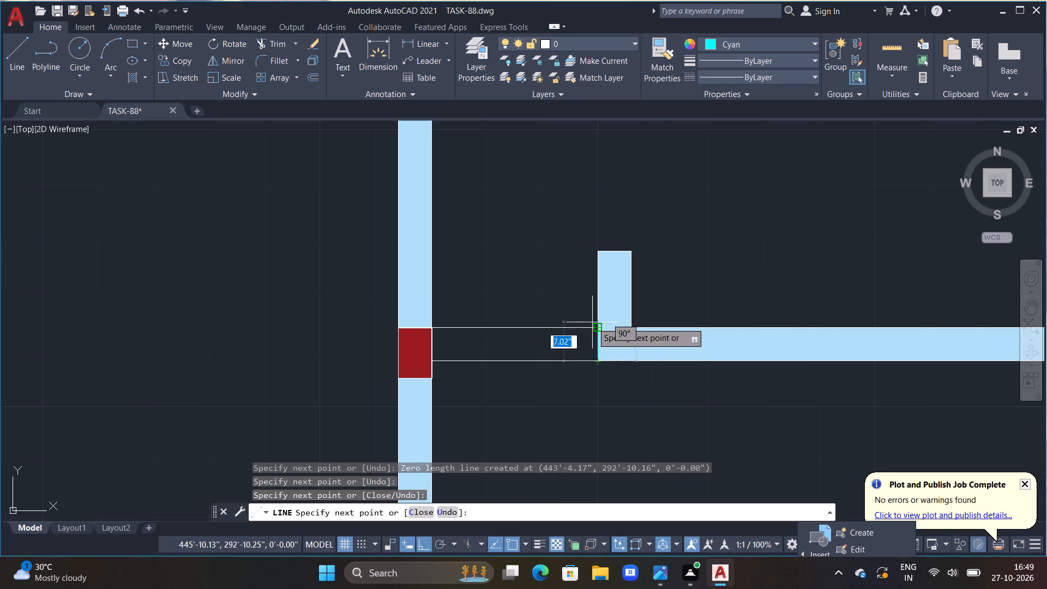
pyautogui.doubleClick(598, 326)
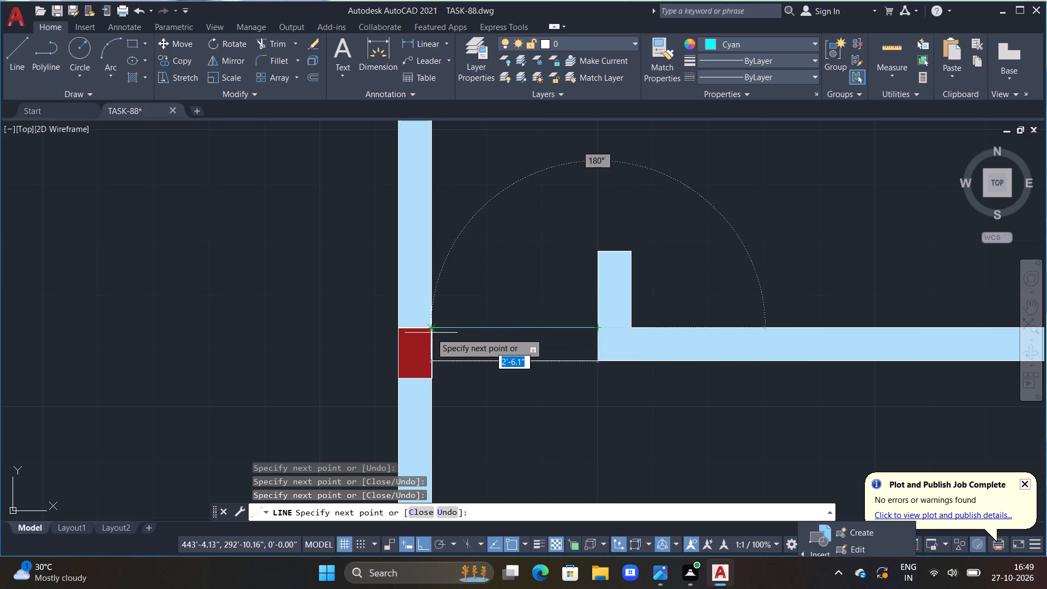
pyautogui.doubleClick(431, 333)
pyautogui.doubleClick(435, 364)
pyautogui.press('Escape')
# Draw a closed, 6" deep cyan line outline across the opening between the two hatched pieces of the bottom-left horizontal partition.
pyautogui.scroll(-3, 561, 277)
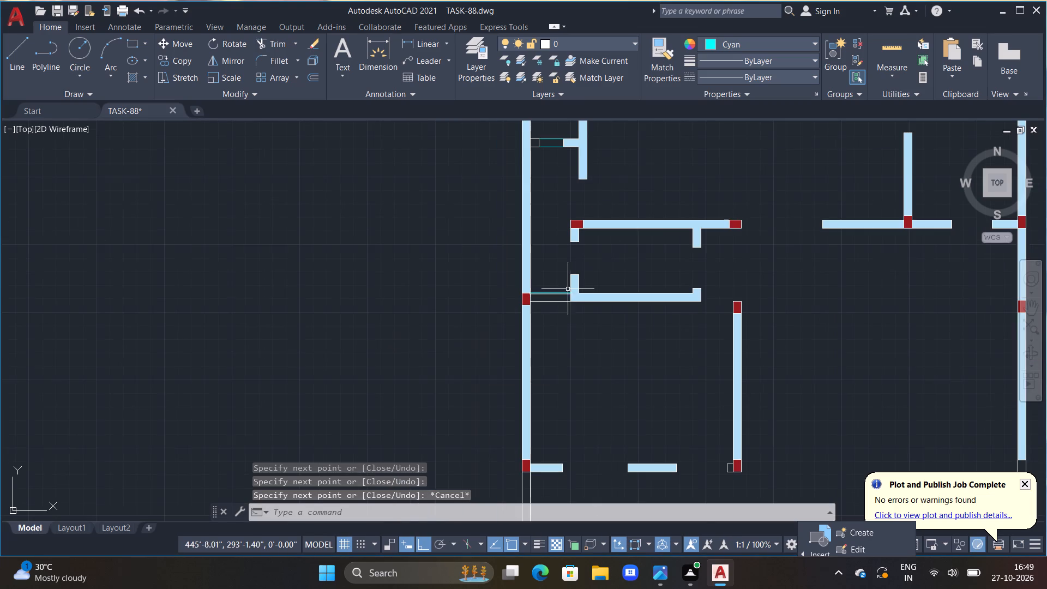
pyautogui.moveTo(645, 249); pyautogui.dragTo(579, 244, button='middle')
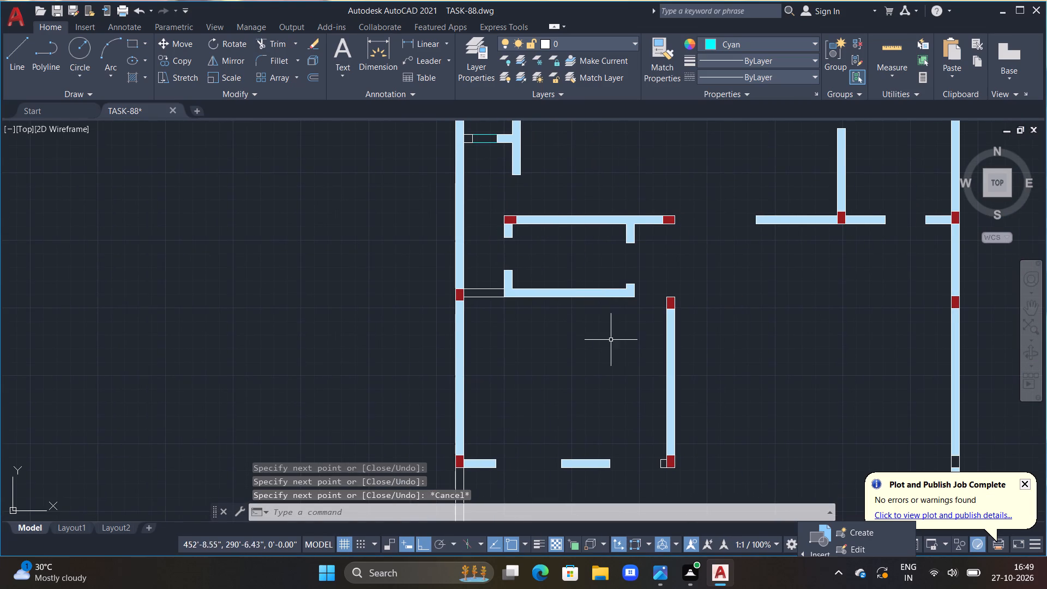
pyautogui.moveTo(608, 382); pyautogui.dragTo(620, 292, button='middle')
pyautogui.scroll(2, 593, 338)
pyautogui.moveTo(583, 356); pyautogui.dragTo(629, 268, button='middle')
pyautogui.press('Escape')
pyautogui.moveTo(568, 359); pyautogui.dragTo(583, 337, button='middle')
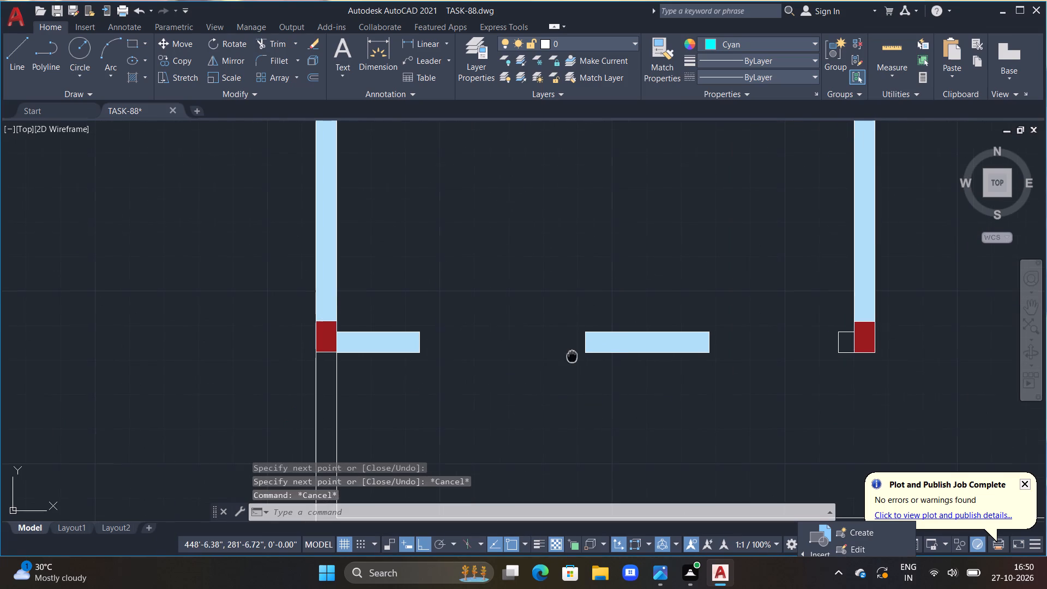
pyautogui.moveTo(583, 337); pyautogui.dragTo(585, 335, button='middle')
pyautogui.press('Escape')
pyautogui.write('L')
pyautogui.press('space')
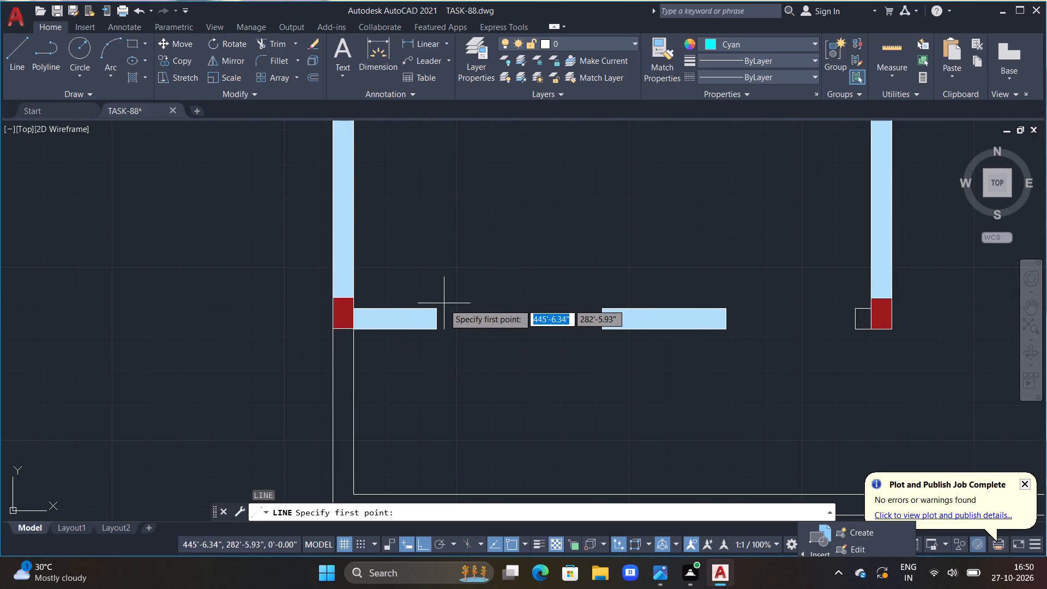
pyautogui.doubleClick(438, 310)
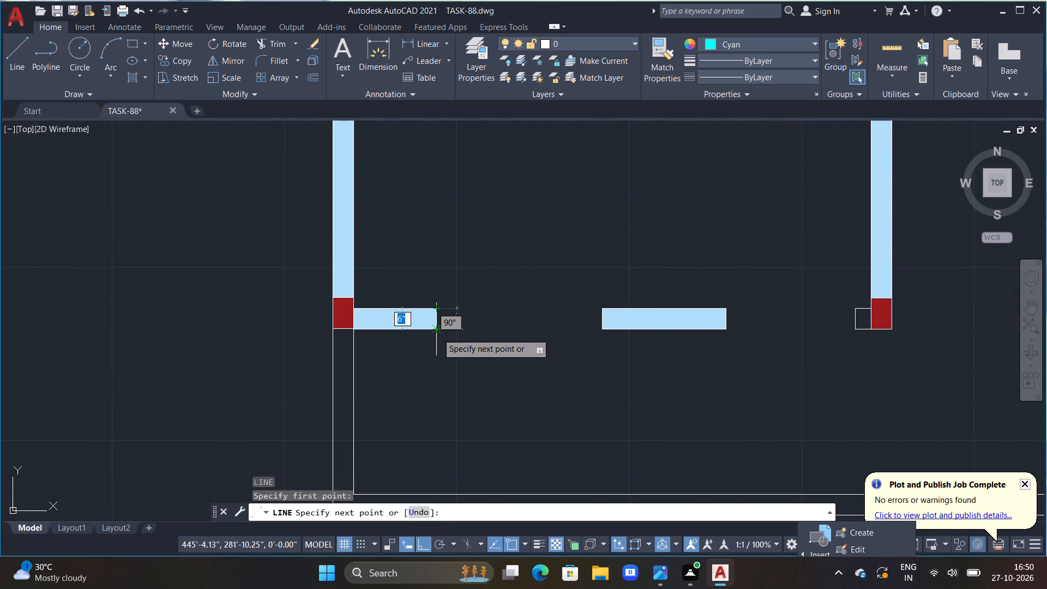
pyautogui.click(435, 330)
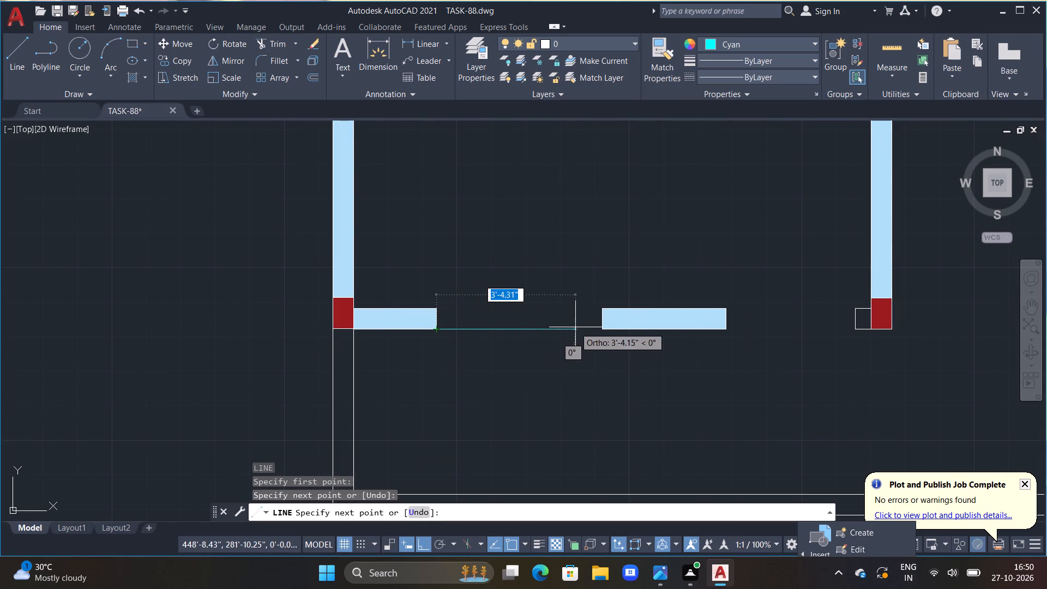
pyautogui.click(604, 332)
pyautogui.click(603, 309)
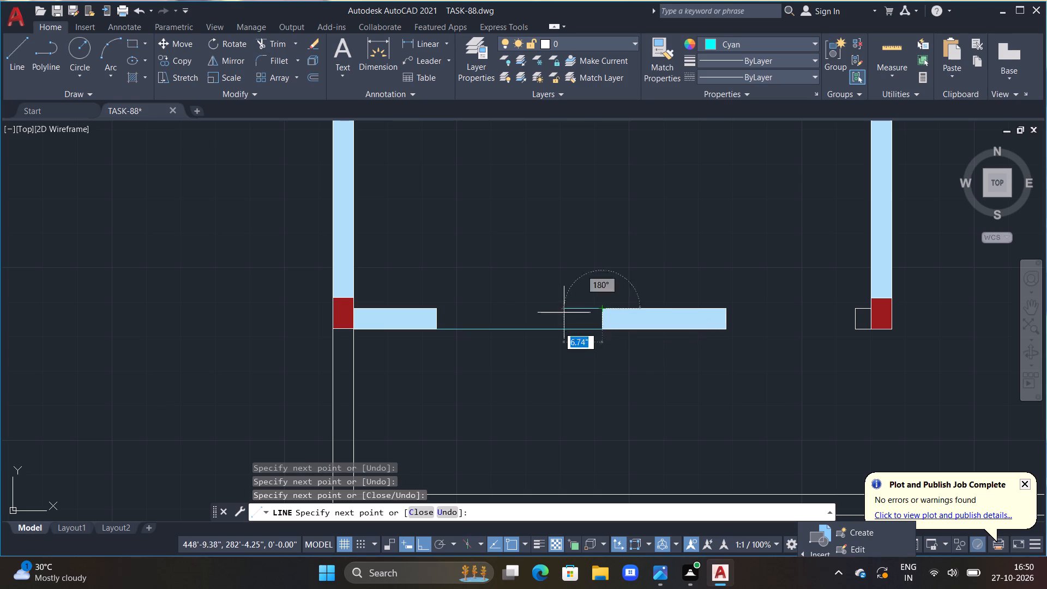
pyautogui.click(435, 309)
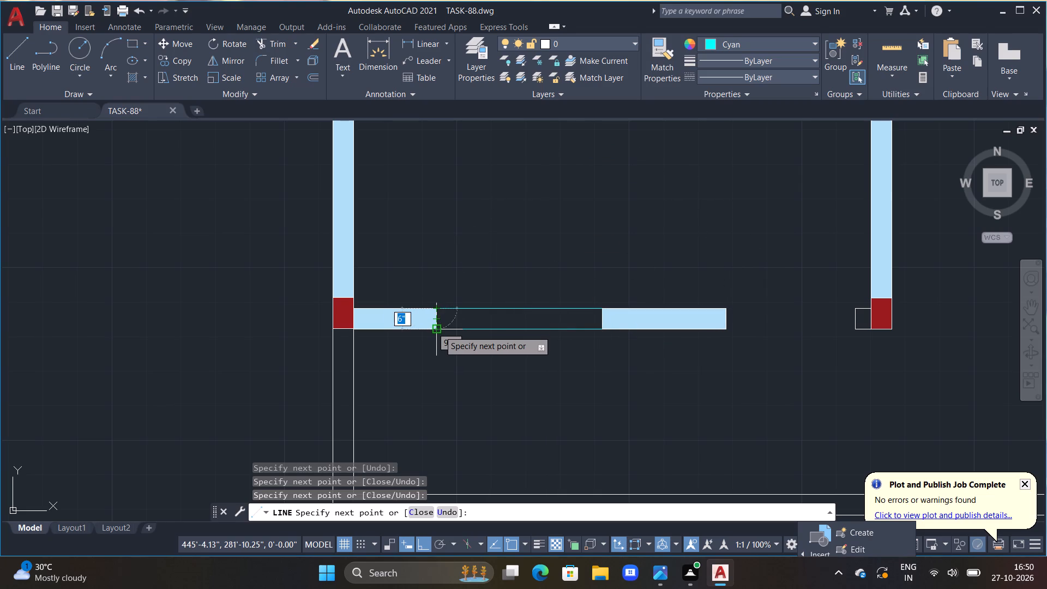
pyautogui.doubleClick(439, 330)
pyautogui.press('Escape')
# Offset the upper cyan line of the upper-left horizontal partition's opening downward twice at 2" spacing.
pyautogui.scroll(-2, 444, 348)
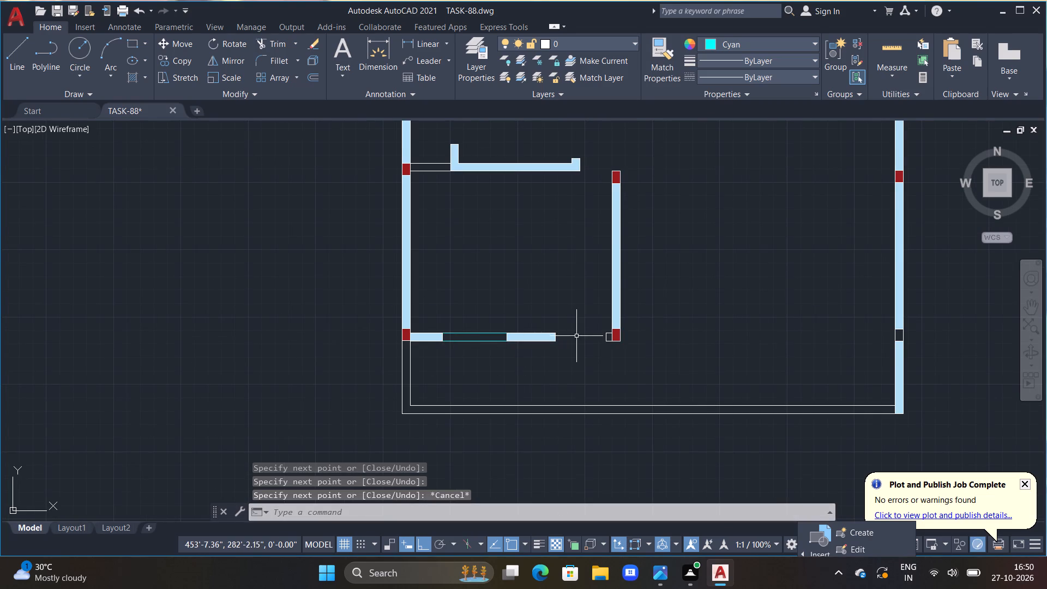
pyautogui.moveTo(577, 338); pyautogui.dragTo(562, 387, button='middle')
pyautogui.moveTo(568, 302); pyautogui.dragTo(524, 334, button='middle')
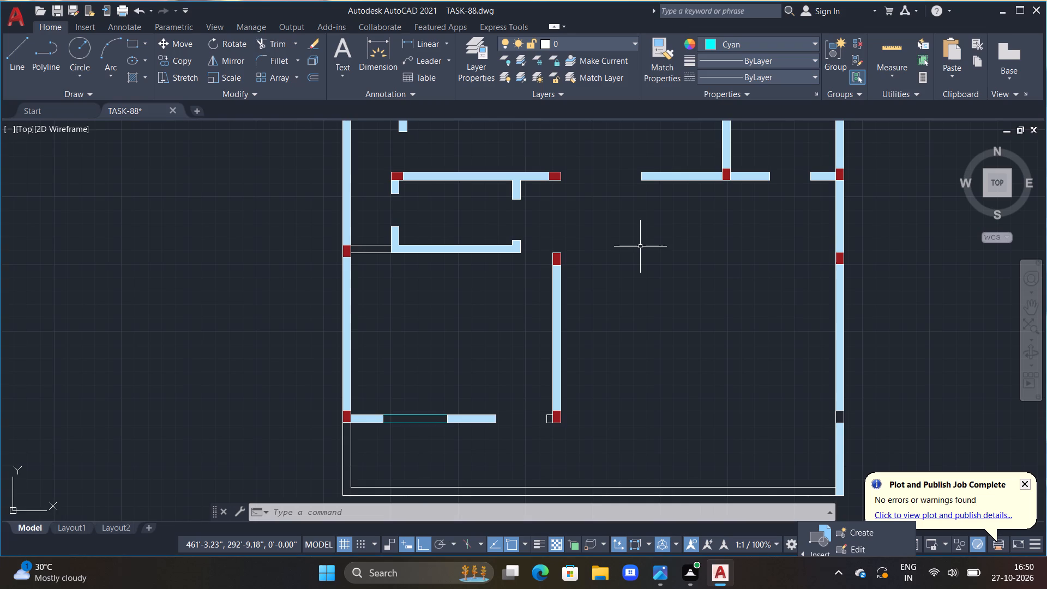
pyautogui.scroll(-2, 483, 271)
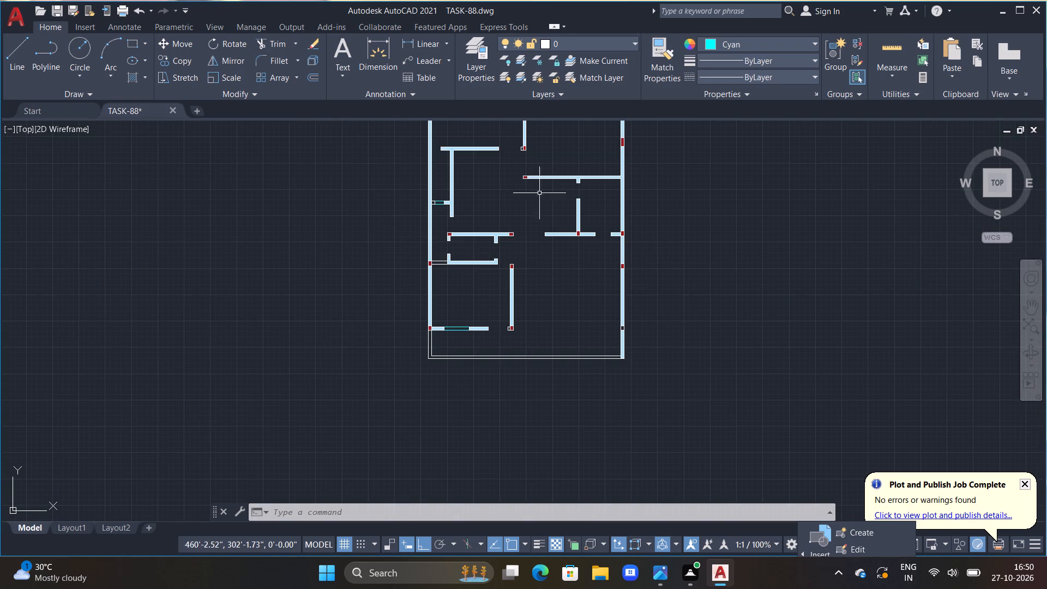
pyautogui.moveTo(540, 177); pyautogui.dragTo(568, 332, button='middle')
pyautogui.moveTo(505, 205); pyautogui.dragTo(520, 254, button='middle')
pyautogui.scroll(3, 519, 254)
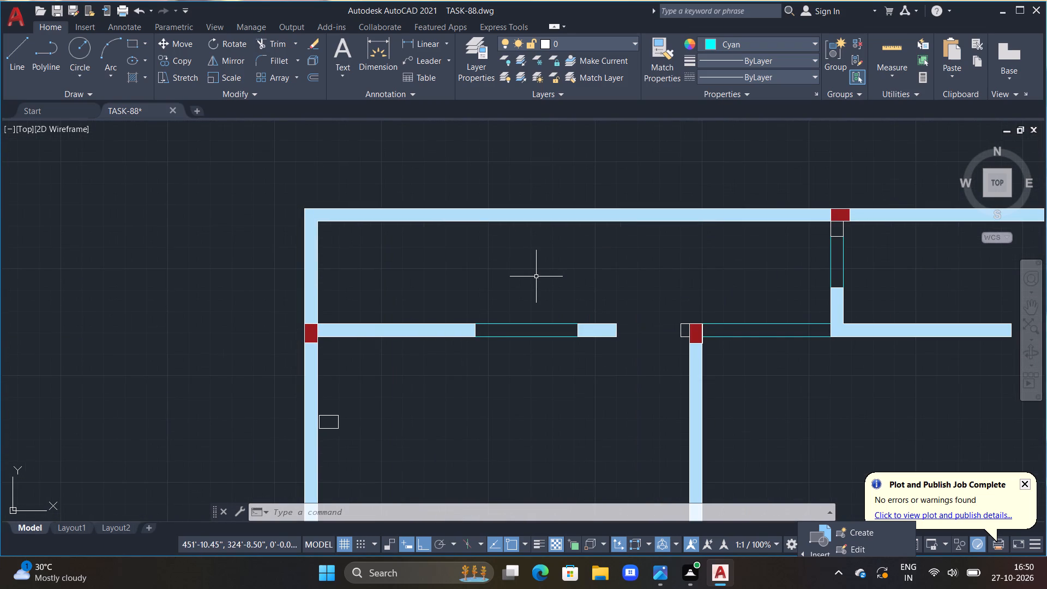
pyautogui.press('Escape')
pyautogui.write('OFF')
pyautogui.press('space')
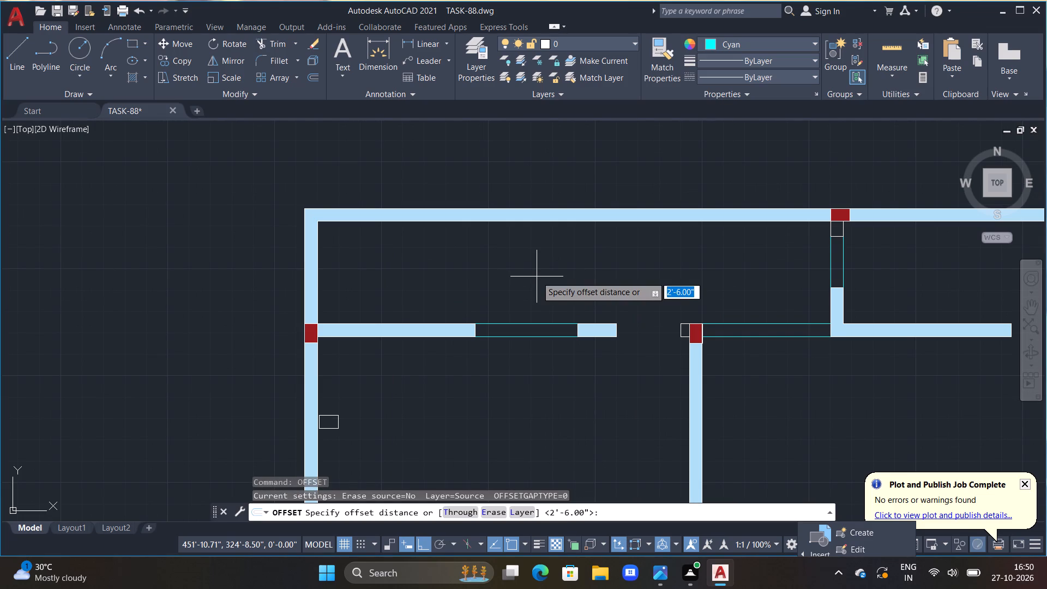
pyautogui.write('2"')
pyautogui.press('Return')
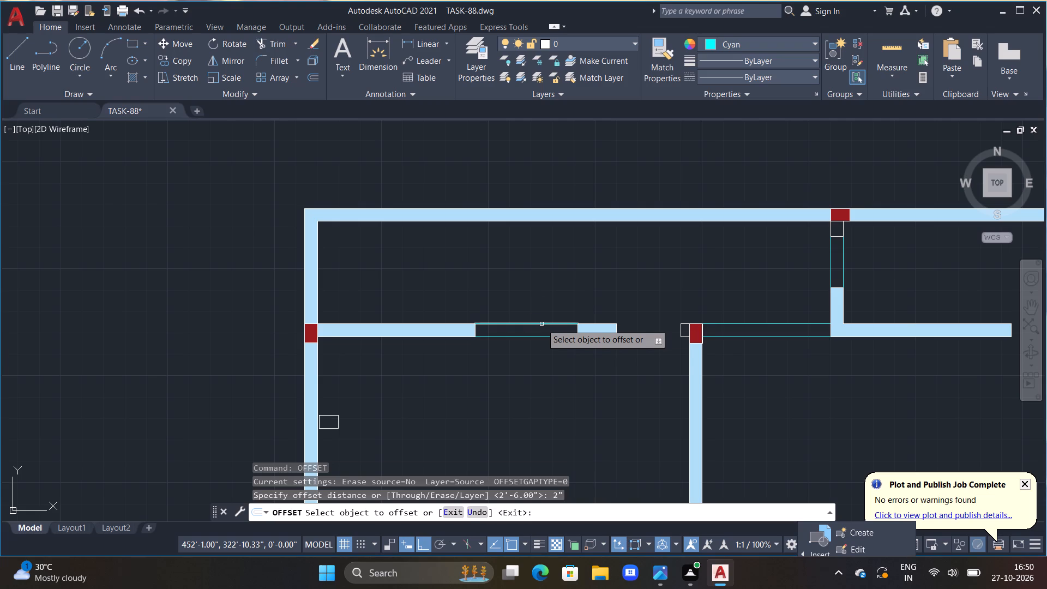
pyautogui.click(541, 324)
pyautogui.click(541, 348)
pyautogui.click(546, 328)
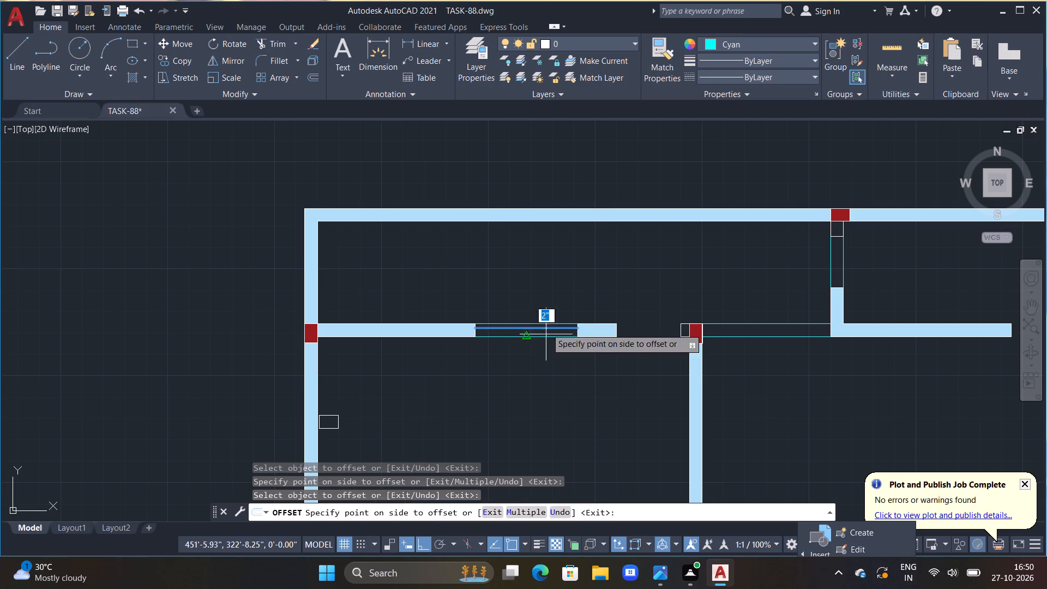
pyautogui.click(541, 370)
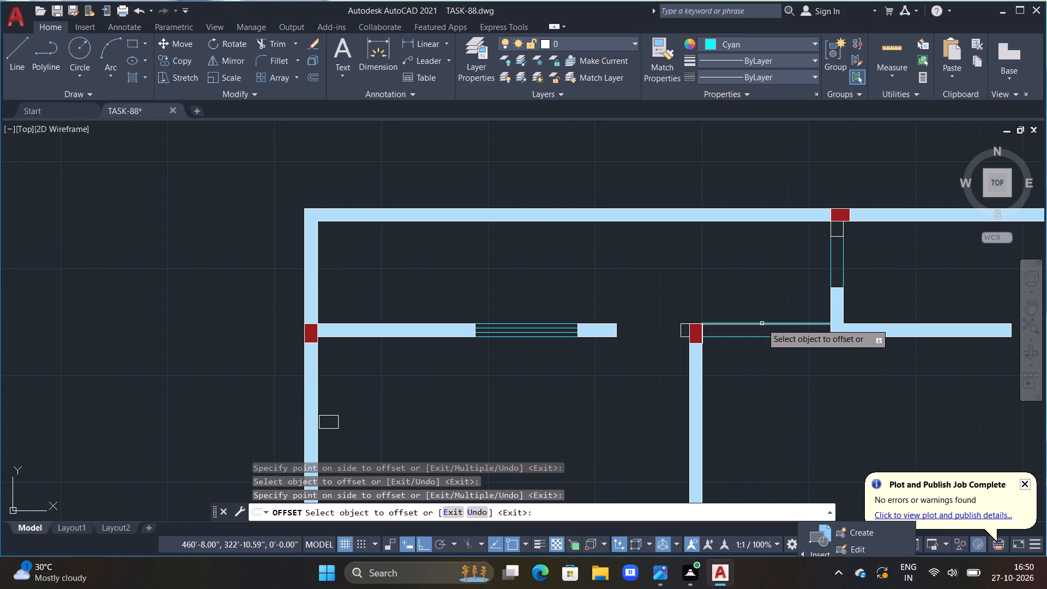
# Offset the upper cyan line of the opening between the central dark red junction and the L-shaped wall downward twice at 2" spacing.
pyautogui.doubleClick(762, 323)
pyautogui.click(765, 352)
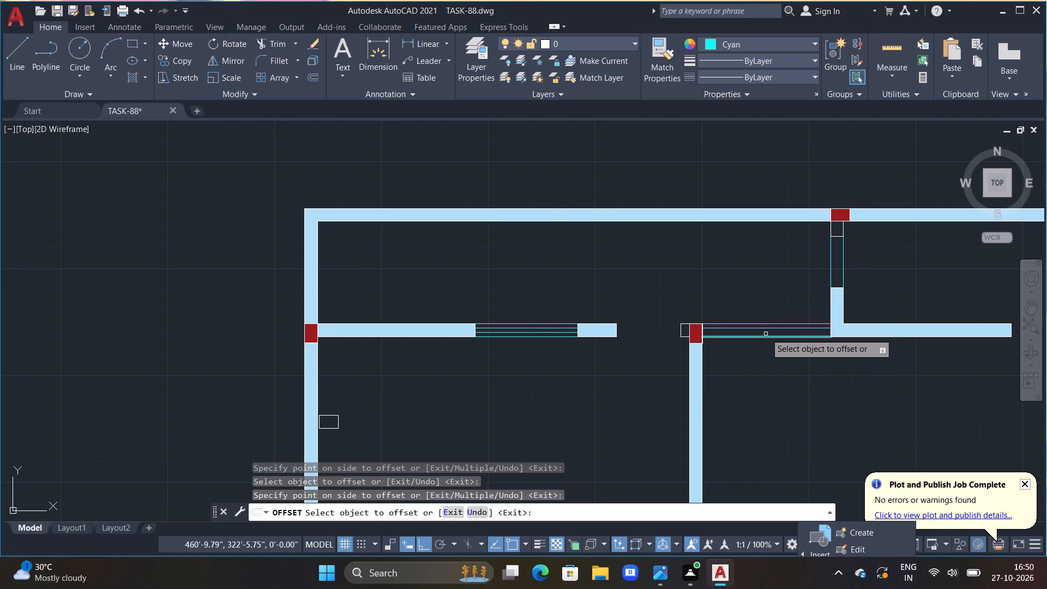
pyautogui.doubleClick(763, 328)
pyautogui.click(764, 380)
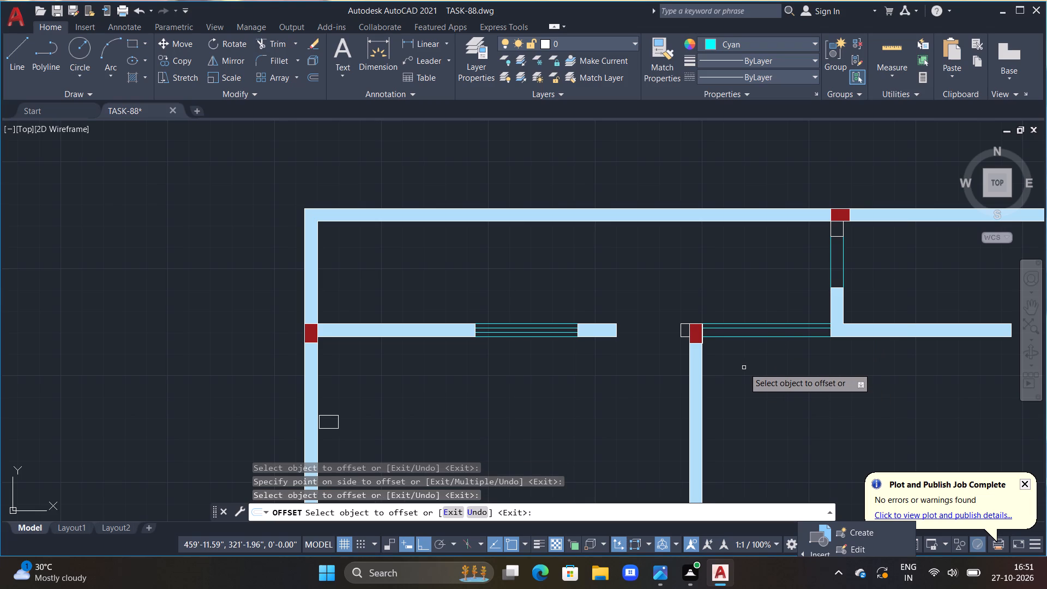
pyautogui.moveTo(739, 329); pyautogui.dragTo(737, 341)
pyautogui.click(732, 388)
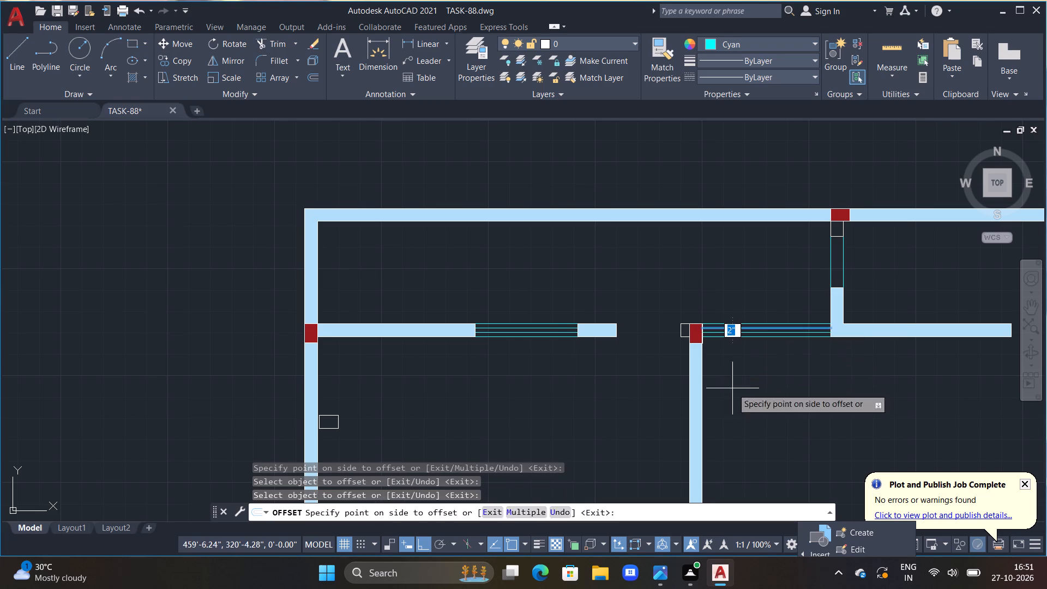
# Offset the left cyan line of the vertical opening below the top wall's junction inward twice at 2" spacing.
pyautogui.click(833, 261)
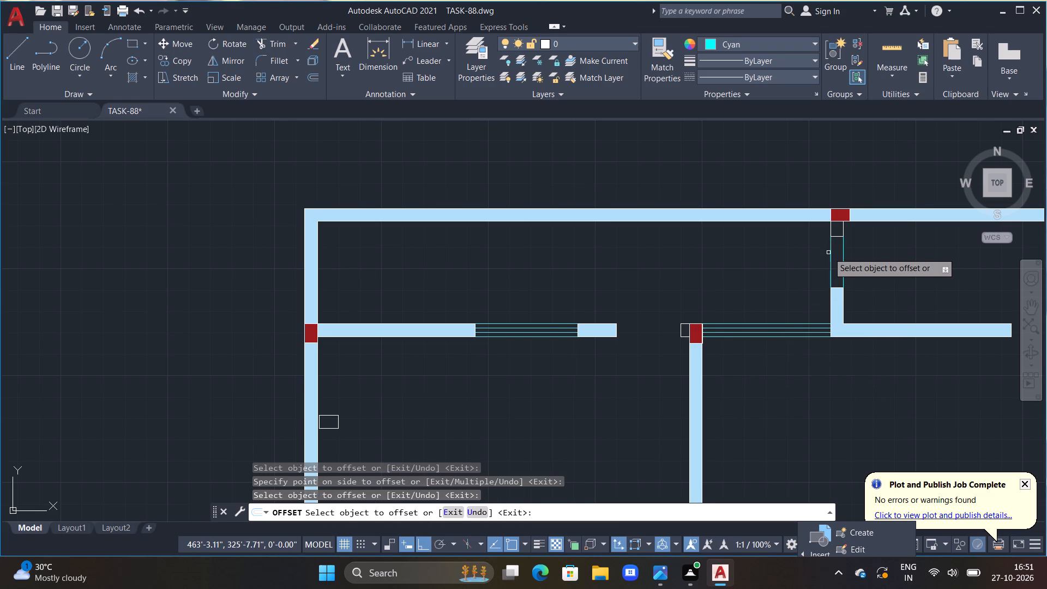
pyautogui.doubleClick(831, 253)
pyautogui.click(844, 261)
pyautogui.click(834, 253)
pyautogui.moveTo(834, 254); pyautogui.dragTo(839, 257)
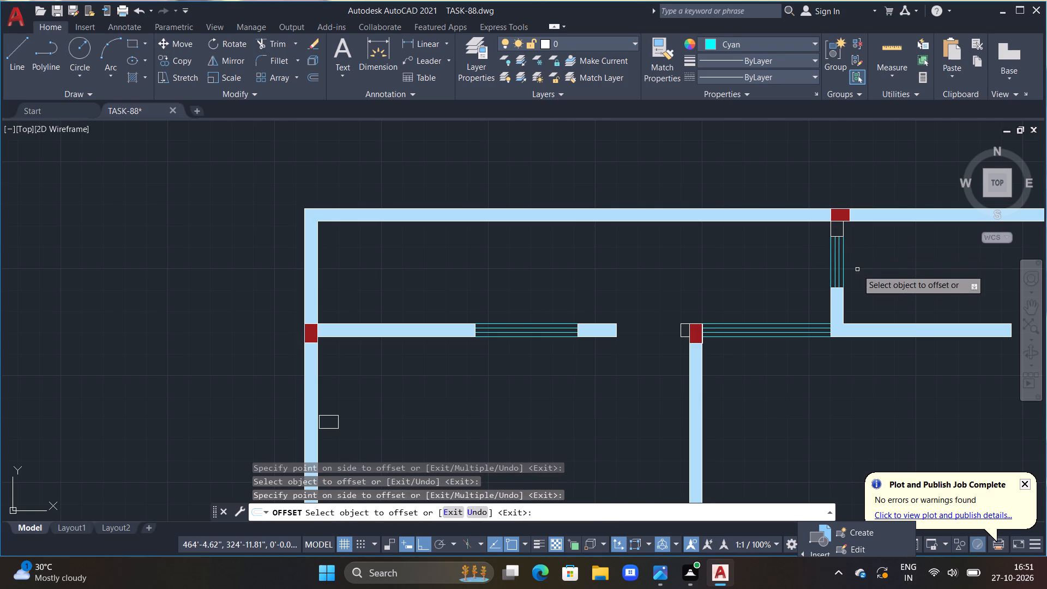
pyautogui.click(858, 271)
# Offset the upper cyan line of the opening between the lower-left wall junction and the small room's wall downward twice at 2" spacing.
pyautogui.scroll(-3, 887, 280)
pyautogui.moveTo(881, 326); pyautogui.dragTo(730, 324, button='middle')
pyautogui.scroll(2, 730, 324)
pyautogui.moveTo(720, 336); pyautogui.dragTo(760, 224, button='middle')
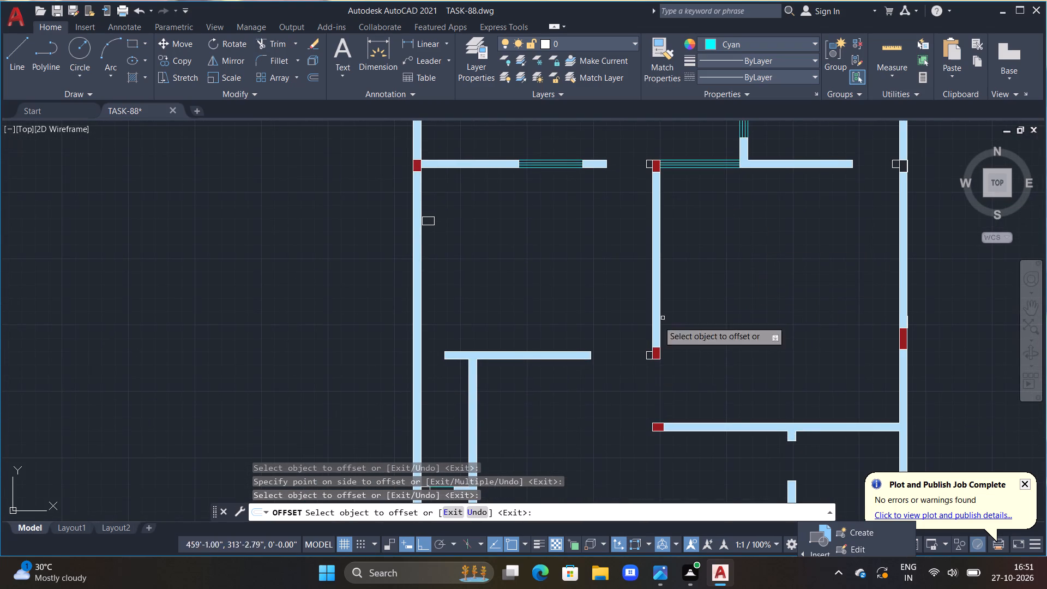
pyautogui.scroll(-1, 563, 390)
pyautogui.moveTo(565, 395); pyautogui.dragTo(663, 229, button='middle')
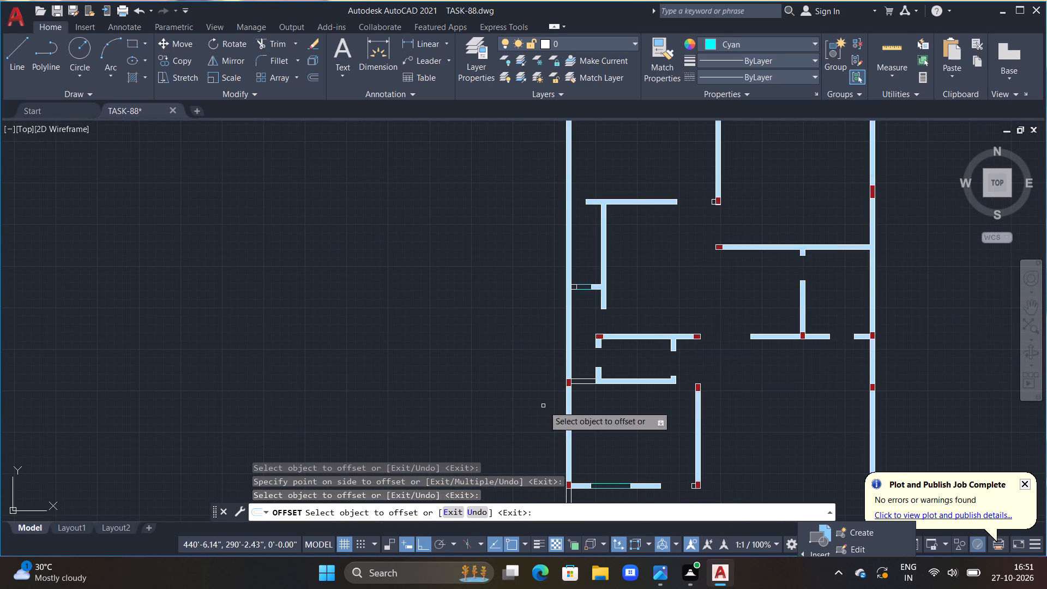
pyautogui.moveTo(613, 401); pyautogui.dragTo(681, 352, button='middle')
pyautogui.scroll(2, 661, 358)
pyautogui.scroll(-1, 701, 378)
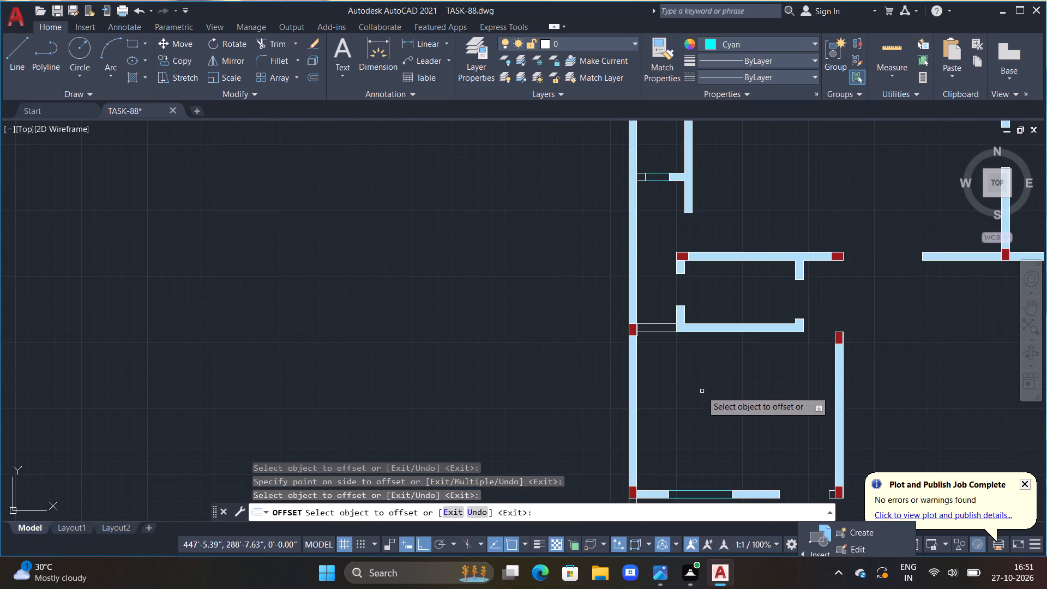
pyautogui.scroll(2, 650, 333)
pyautogui.click(652, 310)
pyautogui.moveTo(652, 310); pyautogui.dragTo(654, 317)
pyautogui.doubleClick(658, 339)
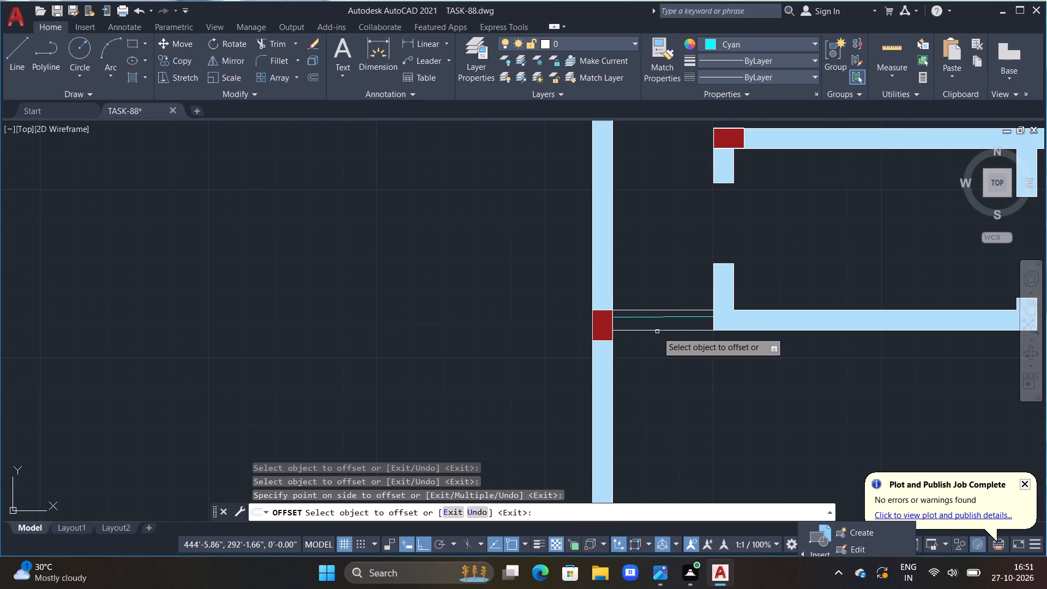
pyautogui.click(658, 317)
pyautogui.click(663, 354)
# Offset the upper cyan line of the bottom-left horizontal partition's opening downward twice at 2" spacing.
pyautogui.scroll(-1, 676, 369)
pyautogui.moveTo(681, 374); pyautogui.dragTo(669, 188, button='middle')
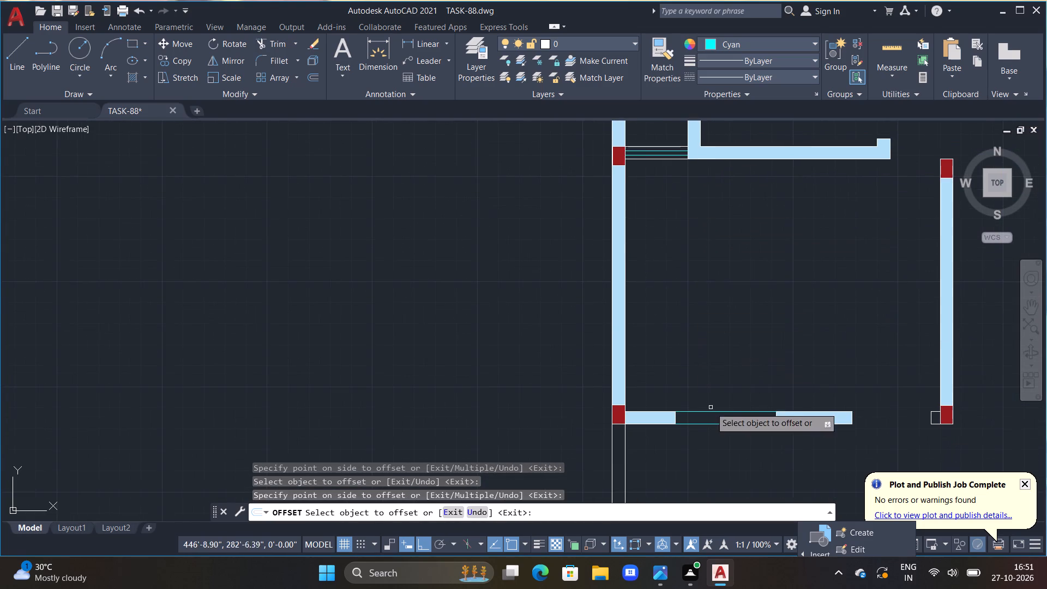
pyautogui.moveTo(701, 387); pyautogui.dragTo(646, 248, button='middle')
pyautogui.scroll(2, 651, 262)
pyautogui.moveTo(659, 287); pyautogui.dragTo(664, 294)
pyautogui.click(670, 322)
pyautogui.click(669, 299)
pyautogui.click(676, 358)
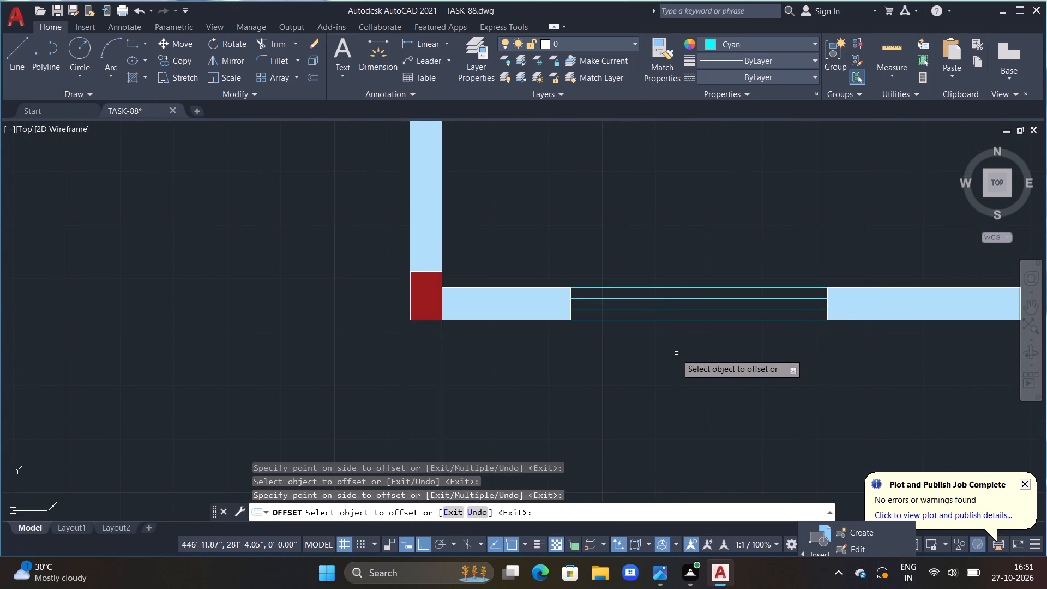
pyautogui.press('Escape')
# Draw a vertical cyan line about 8" long across the bottom outer wall, below the small rectangle beside the lower dark red junction.
pyautogui.scroll(-1, 669, 329)
pyautogui.scroll(-1, 723, 340)
pyautogui.scroll(-1, 880, 303)
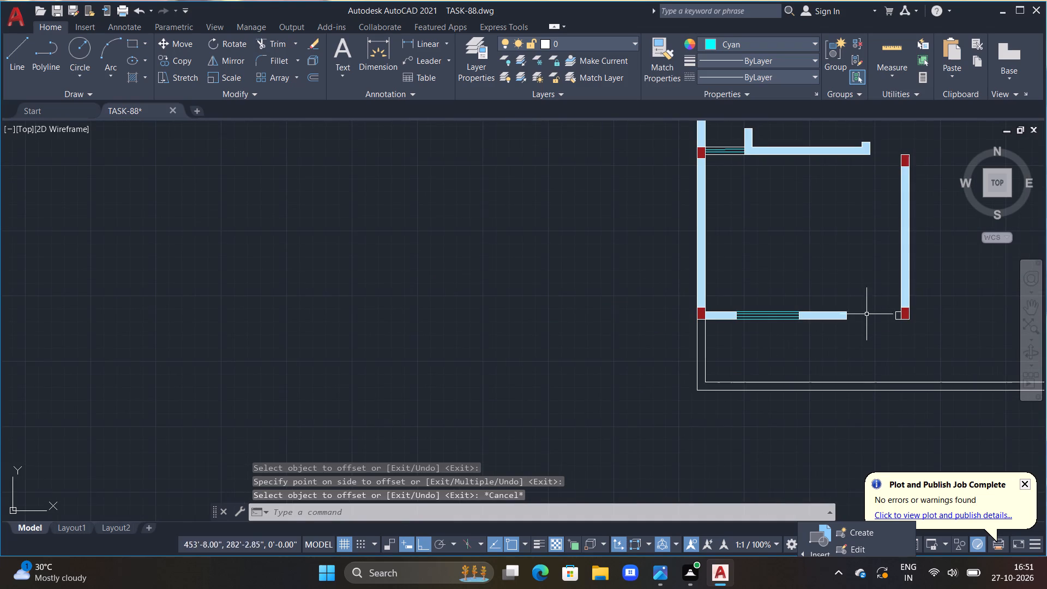
pyautogui.moveTo(859, 318); pyautogui.dragTo(733, 318, button='middle')
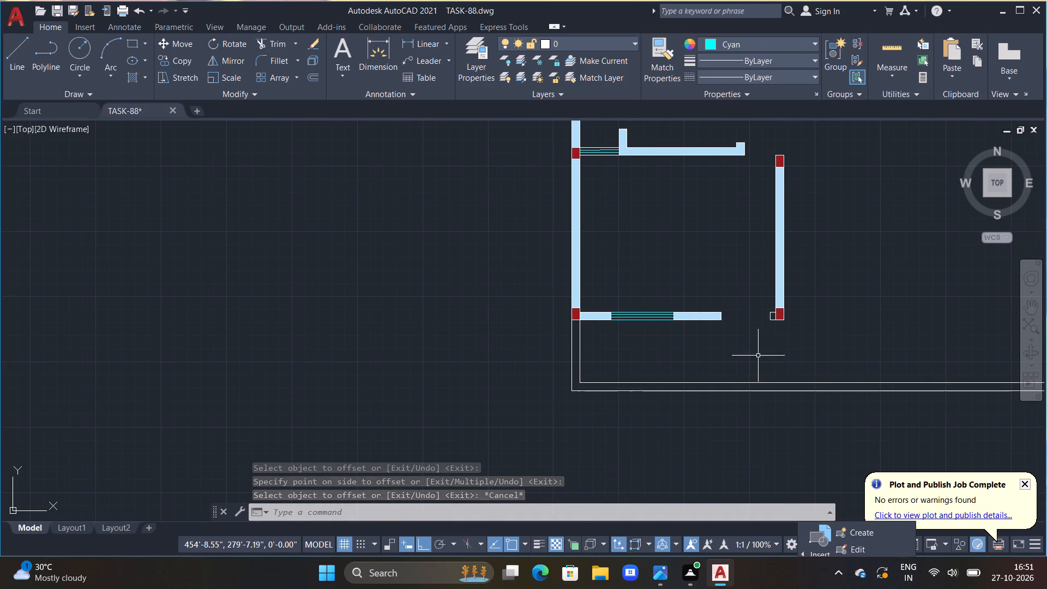
pyautogui.middleClick(761, 335)
pyautogui.moveTo(769, 335); pyautogui.dragTo(743, 307, button='middle')
pyautogui.scroll(2, 743, 306)
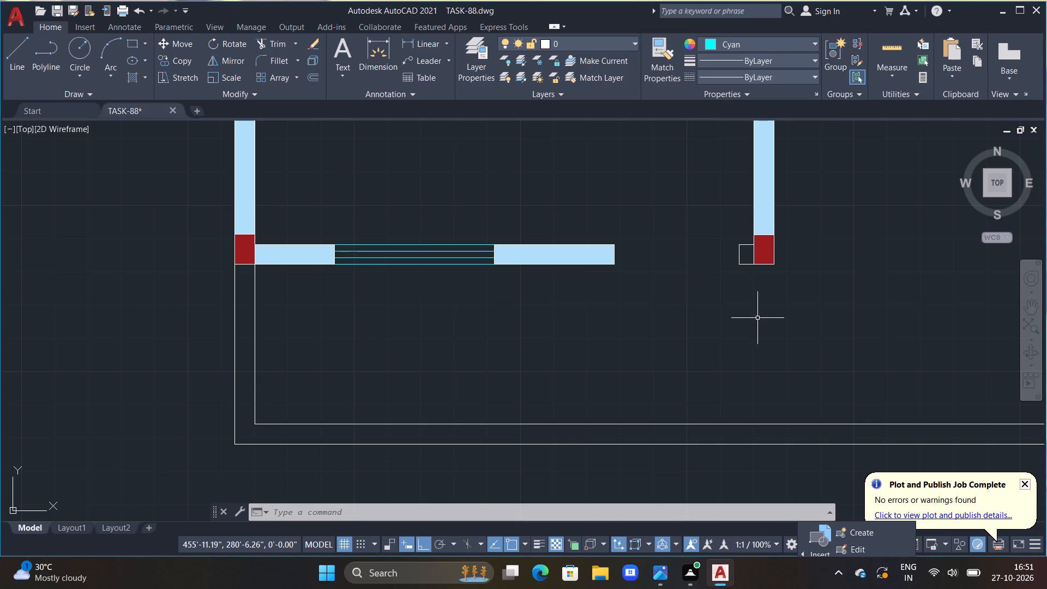
pyautogui.moveTo(763, 364); pyautogui.dragTo(754, 346, button='middle')
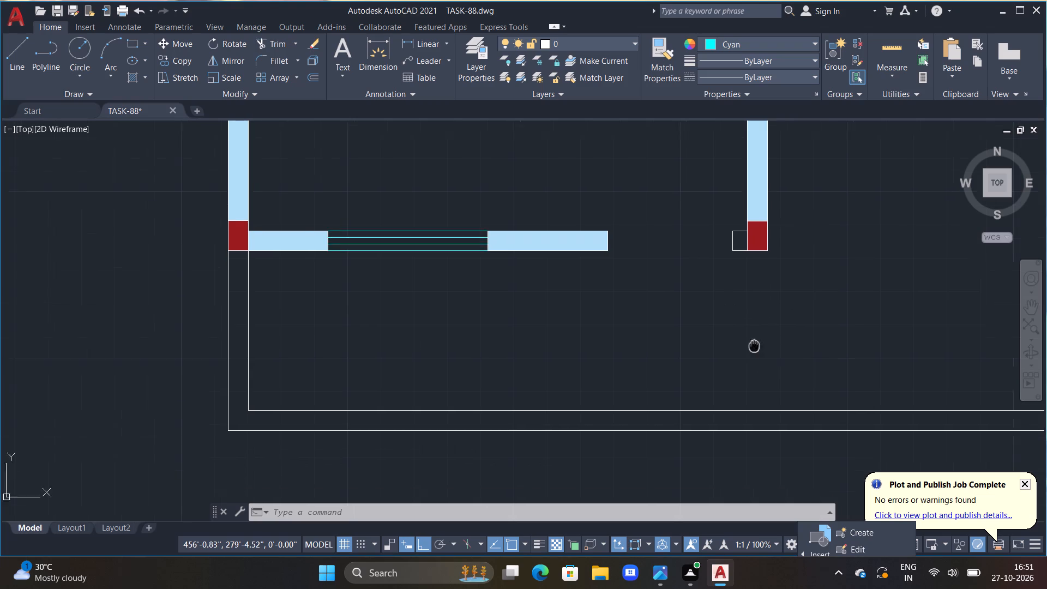
pyautogui.moveTo(754, 346); pyautogui.dragTo(747, 326, button='middle')
pyautogui.scroll(1, 742, 308)
pyautogui.press('l')
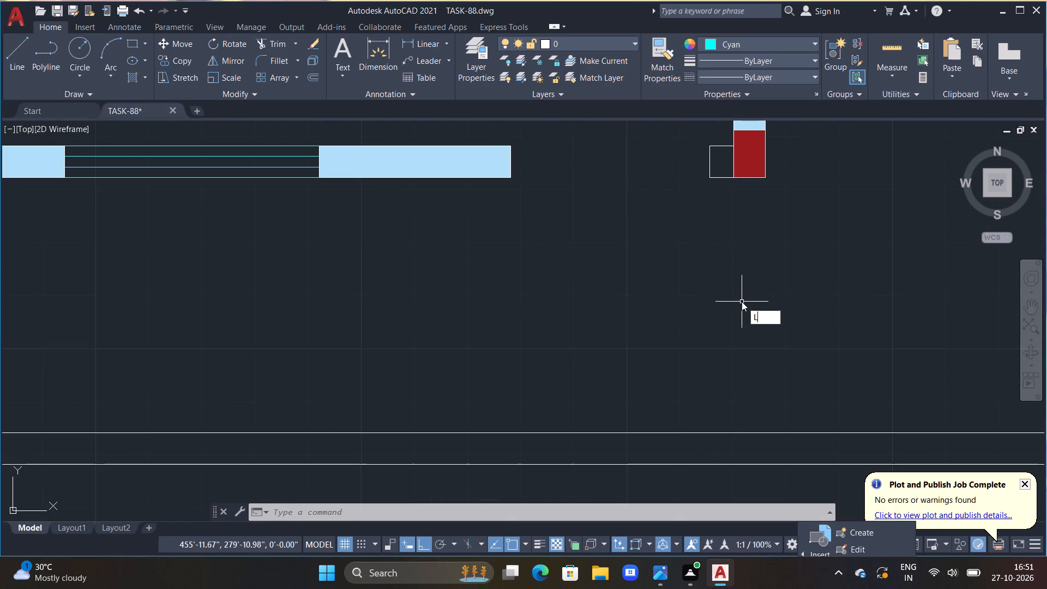
pyautogui.press('space')
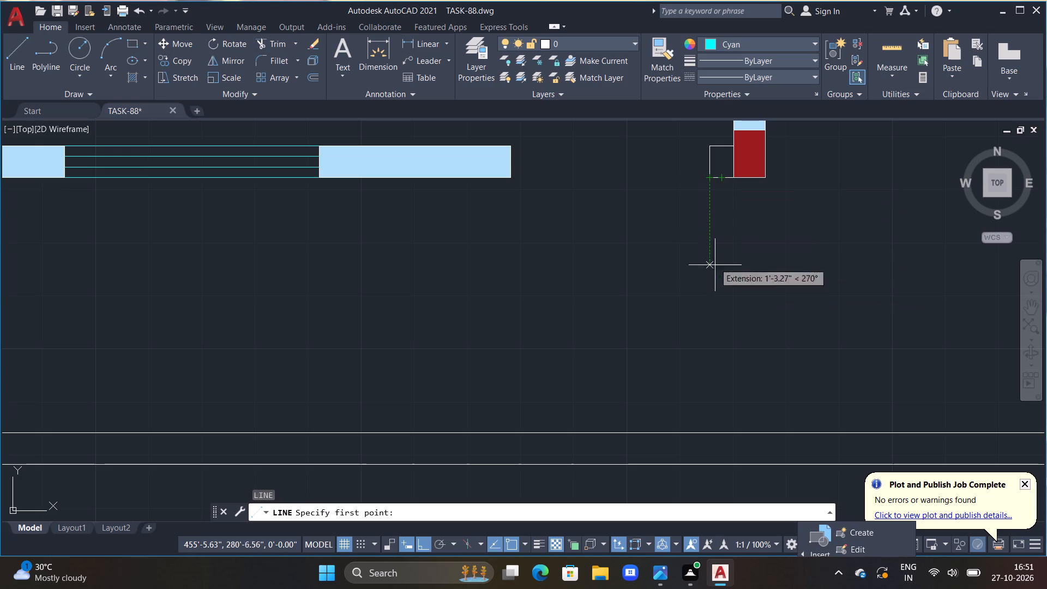
pyautogui.doubleClick(724, 430)
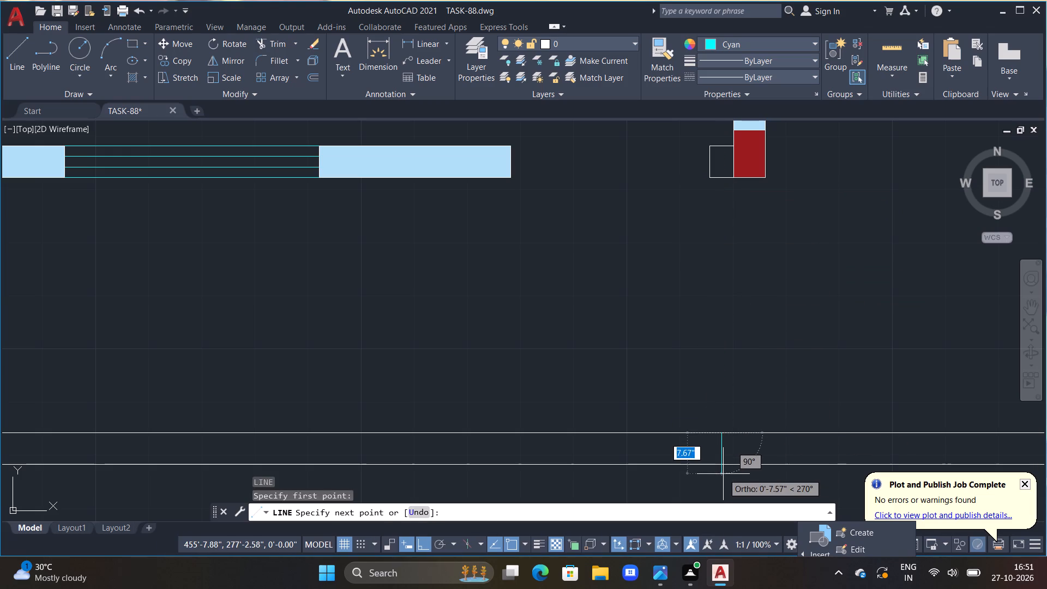
pyautogui.click(723, 474)
pyautogui.moveTo(723, 474); pyautogui.dragTo(735, 430, button='middle')
pyautogui.press('Escape')
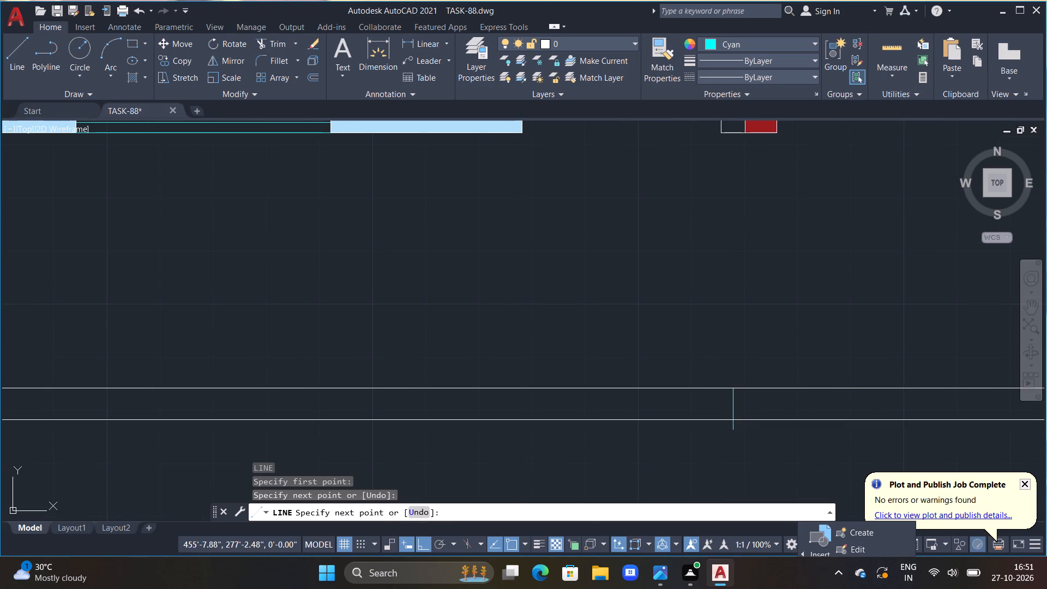
# Trim the short vertical cyan line's overhang beyond the bottom outer wall's lower edge.
pyautogui.write('TR')
pyautogui.press('space')
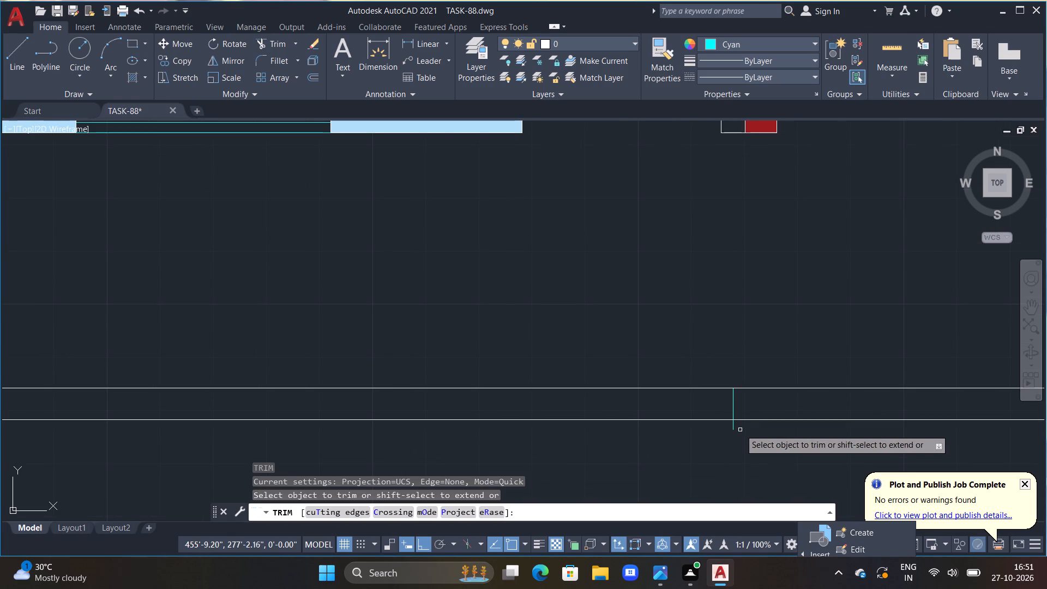
pyautogui.doubleClick(734, 423)
pyautogui.press('Escape')
pyautogui.press('Escape')
pyautogui.press('Escape')
pyautogui.press('Escape')
pyautogui.press('Escape')
pyautogui.press('Escape')
pyautogui.press('Escape')
pyautogui.press('Escape')
pyautogui.press('Escape')
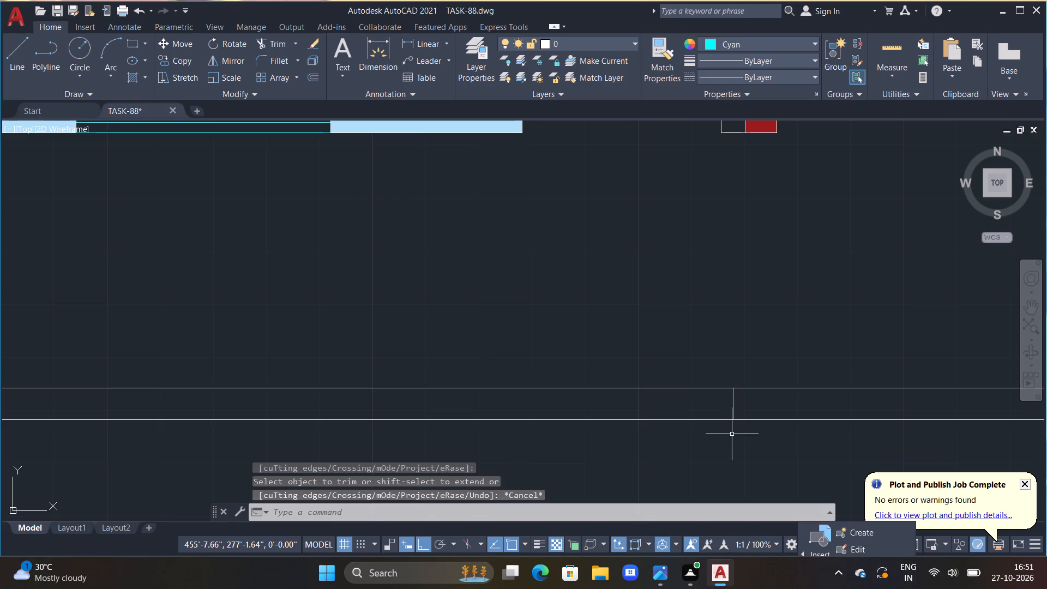
# Draw a closed cyan line outline across the opening in the lower-right horizontal partition, between the middle junction's arm and the right wall's stub.
pyautogui.scroll(-3, 702, 441)
pyautogui.moveTo(753, 363); pyautogui.dragTo(719, 388, button='middle')
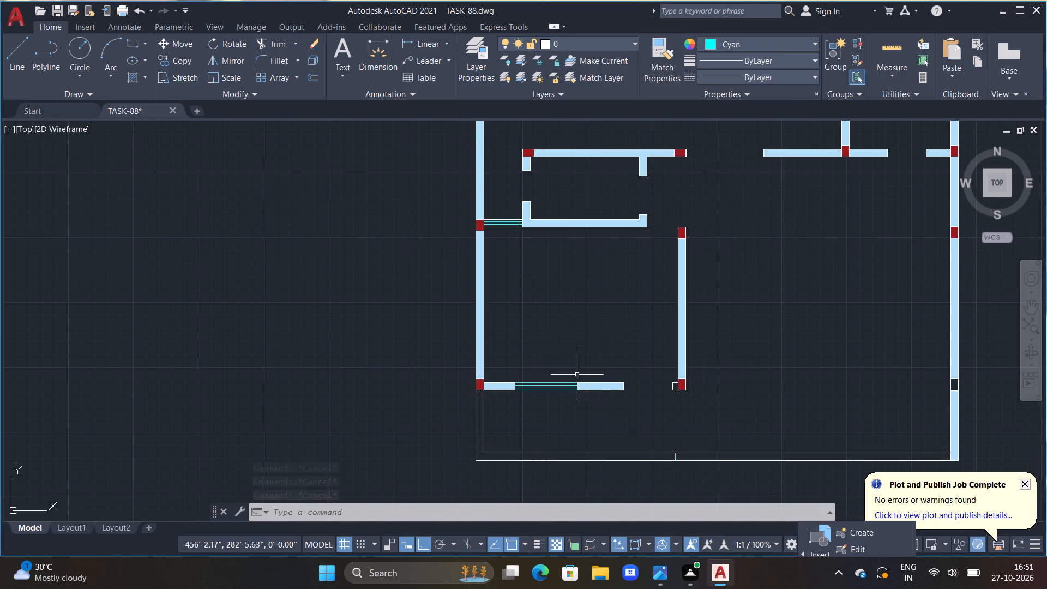
pyautogui.moveTo(756, 254); pyautogui.dragTo(736, 258, button='middle')
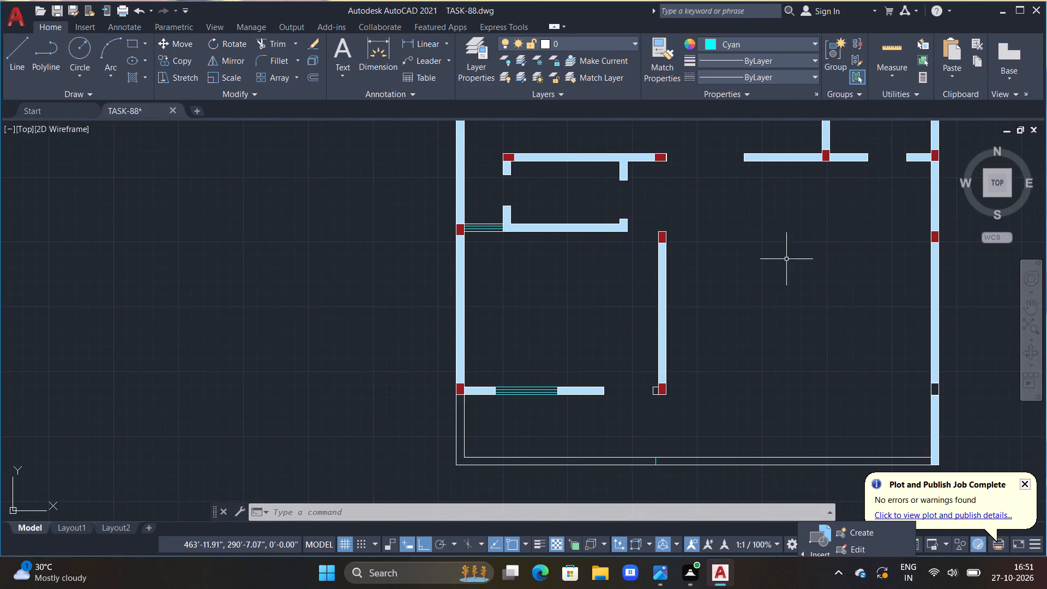
pyautogui.moveTo(786, 259); pyautogui.dragTo(741, 273, button='middle')
pyautogui.moveTo(763, 253); pyautogui.dragTo(730, 273, button='middle')
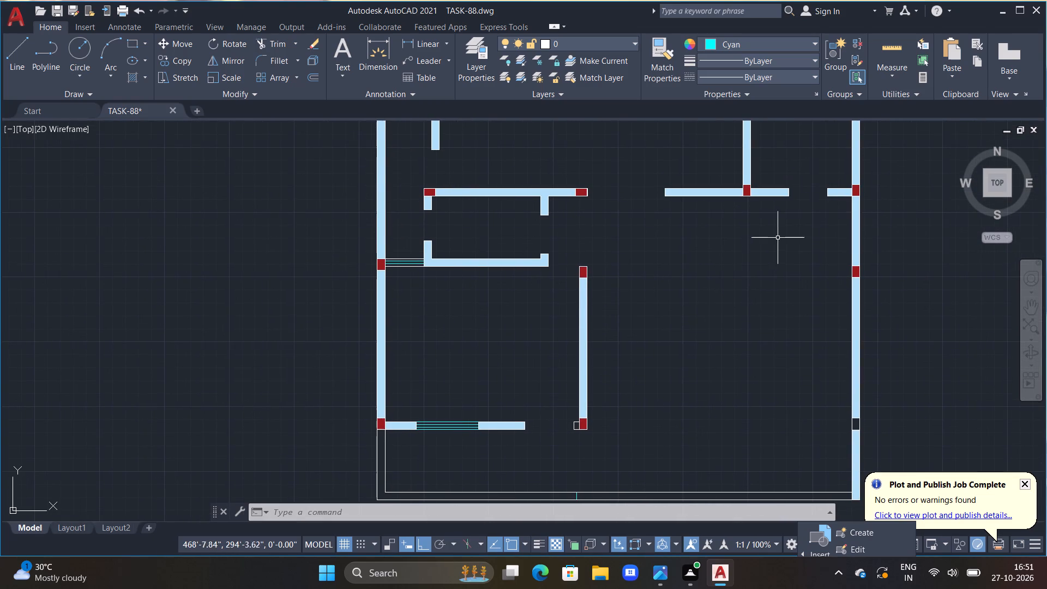
pyautogui.moveTo(774, 239); pyautogui.dragTo(717, 265, button='middle')
pyautogui.scroll(2, 741, 239)
pyautogui.moveTo(747, 237); pyautogui.dragTo(743, 325, button='middle')
pyautogui.scroll(1, 738, 320)
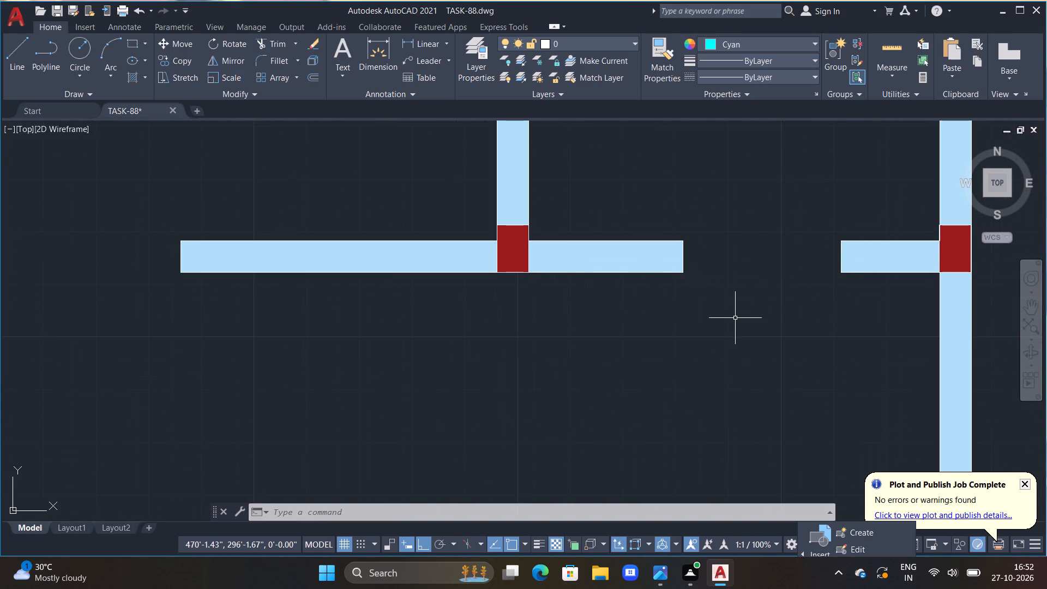
pyautogui.write('L')
pyautogui.press('space')
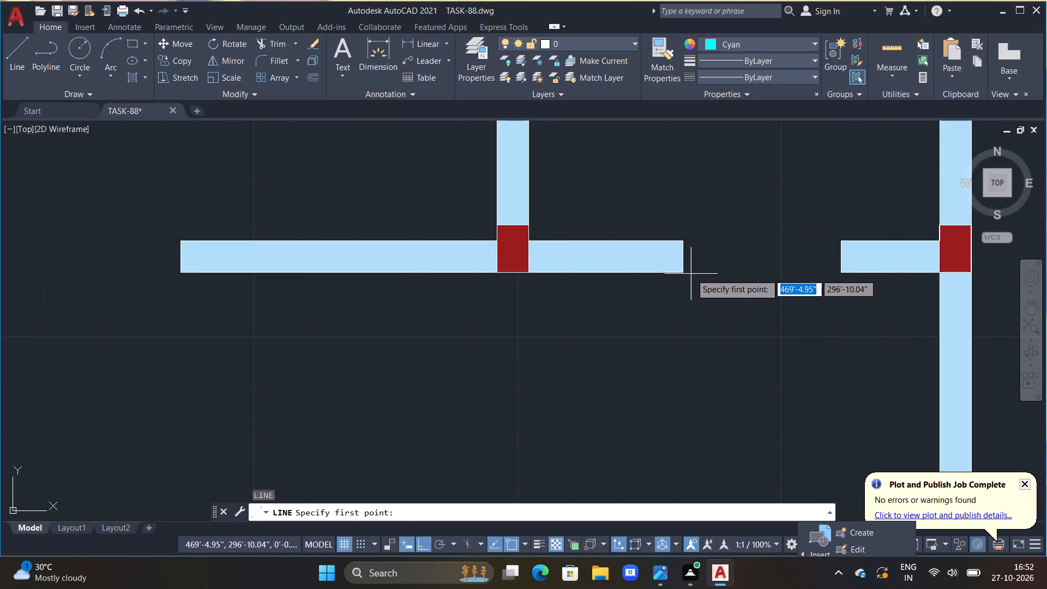
pyautogui.click(684, 274)
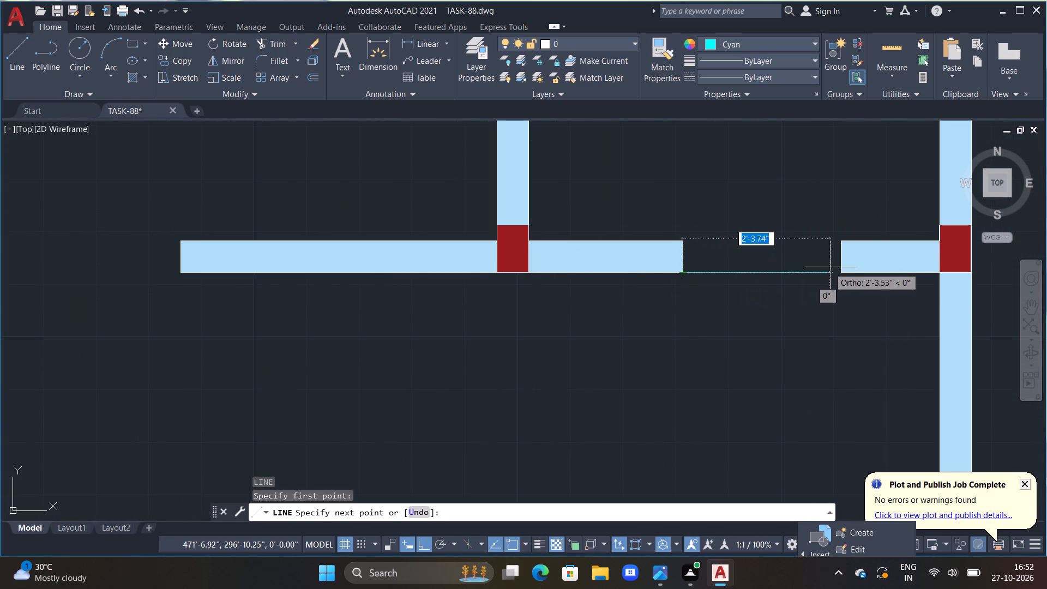
pyautogui.doubleClick(838, 271)
pyautogui.click(839, 239)
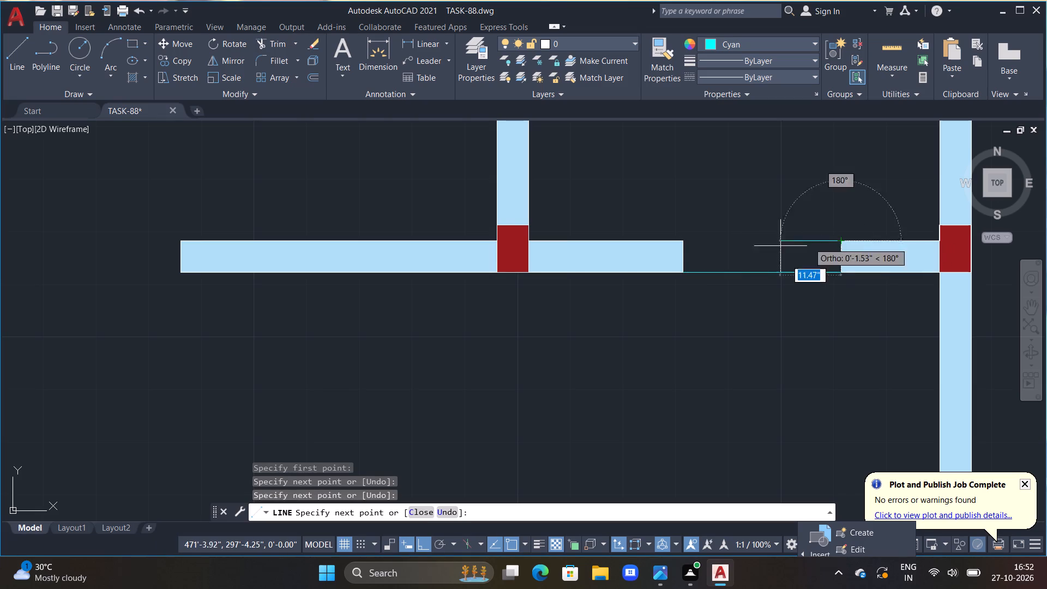
pyautogui.click(685, 239)
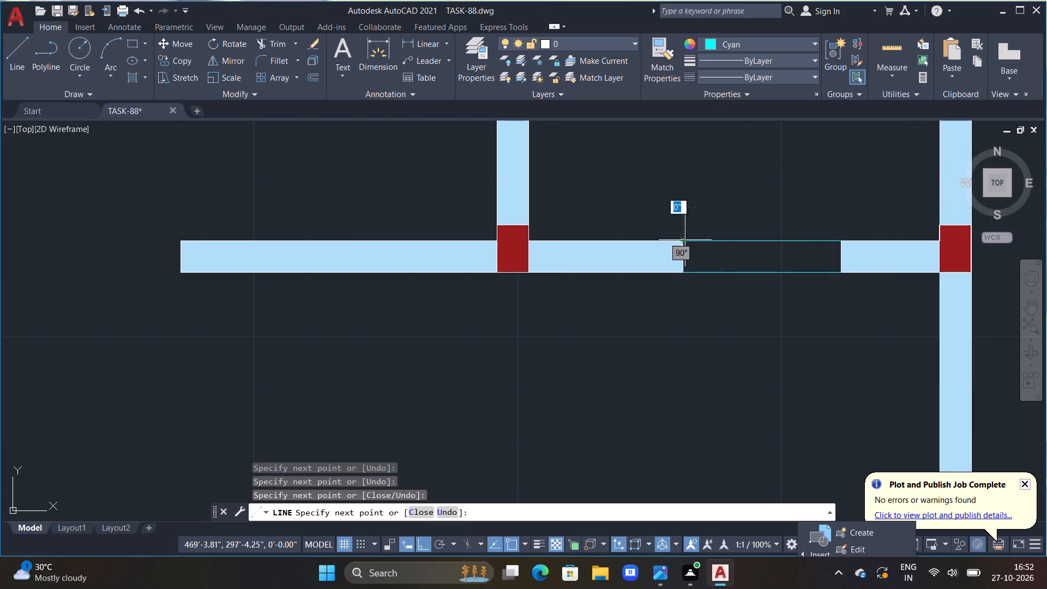
pyautogui.click(684, 271)
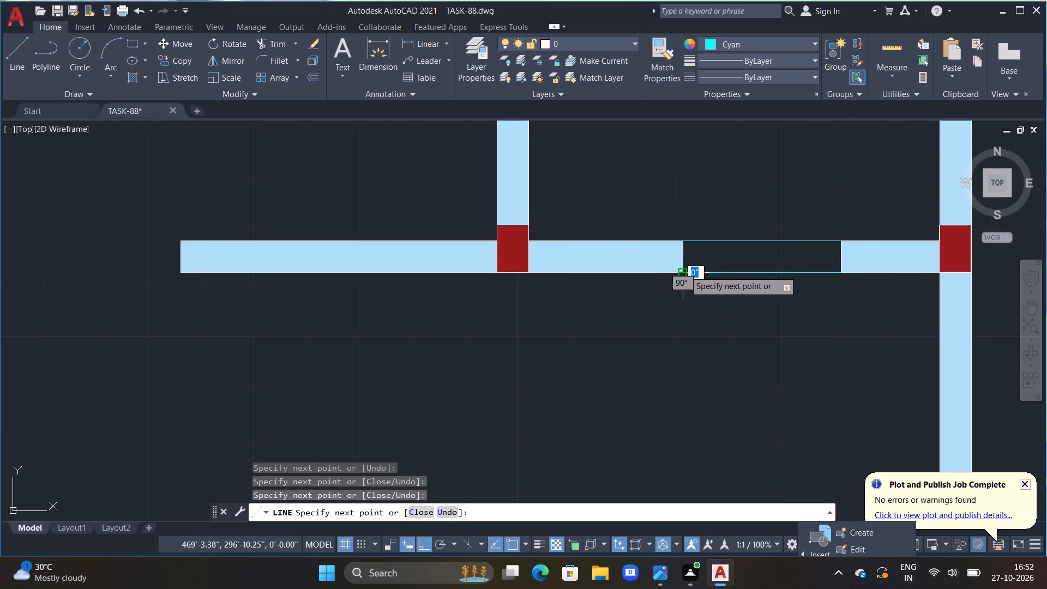
pyautogui.press('Escape')
# Offset the upper cyan line of the lower-right horizontal partition's opening downward twice at 2" spacing.
pyautogui.write('OFF 3')
pyautogui.press('BackSpace')
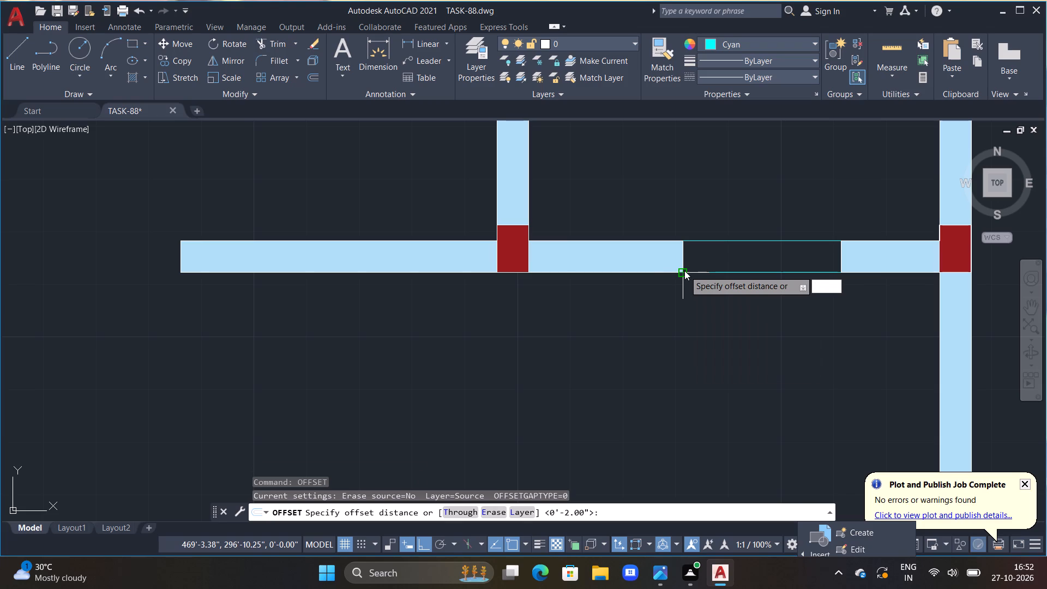
pyautogui.write('2"')
pyautogui.press('Return')
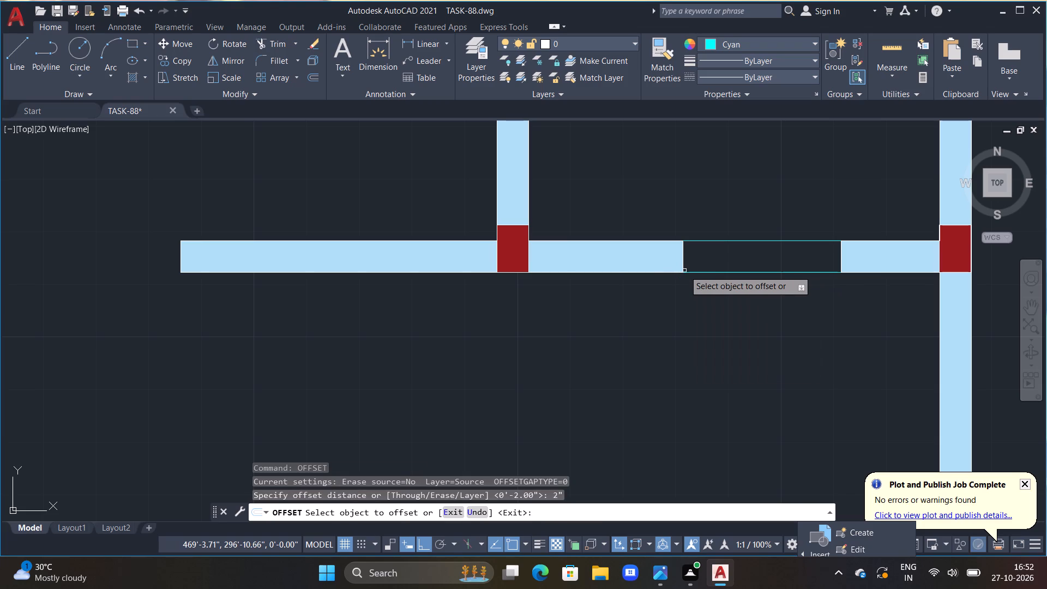
pyautogui.click(758, 242)
pyautogui.moveTo(758, 242); pyautogui.dragTo(759, 249)
pyautogui.moveTo(759, 291); pyautogui.dragTo(757, 286)
pyautogui.moveTo(755, 250); pyautogui.dragTo(755, 255)
pyautogui.click(758, 306)
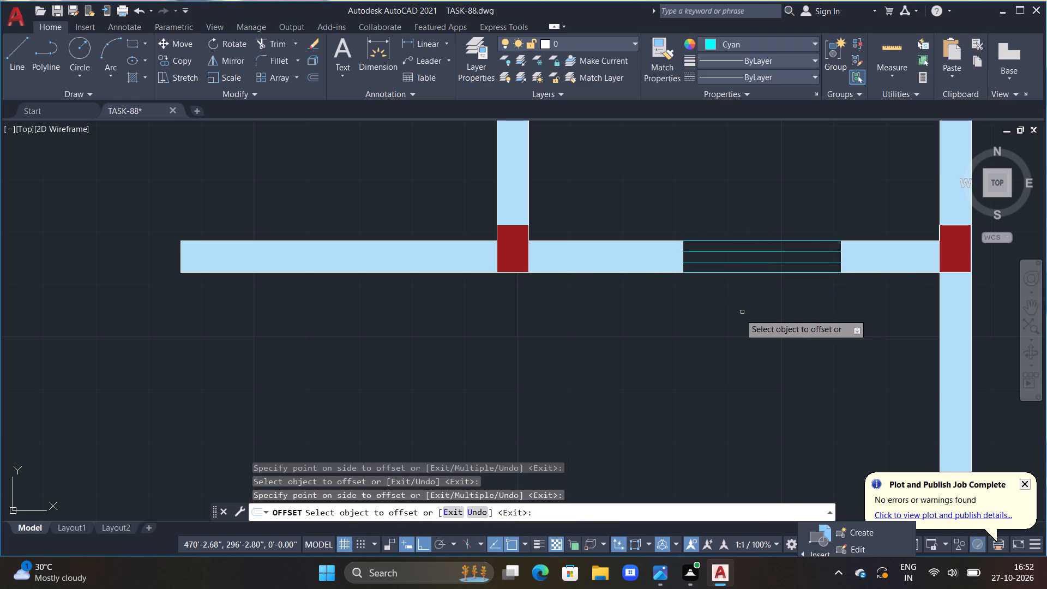
# Examine the central and upper parts of the floor plan for openings without cyan lines.
pyautogui.scroll(-3, 717, 314)
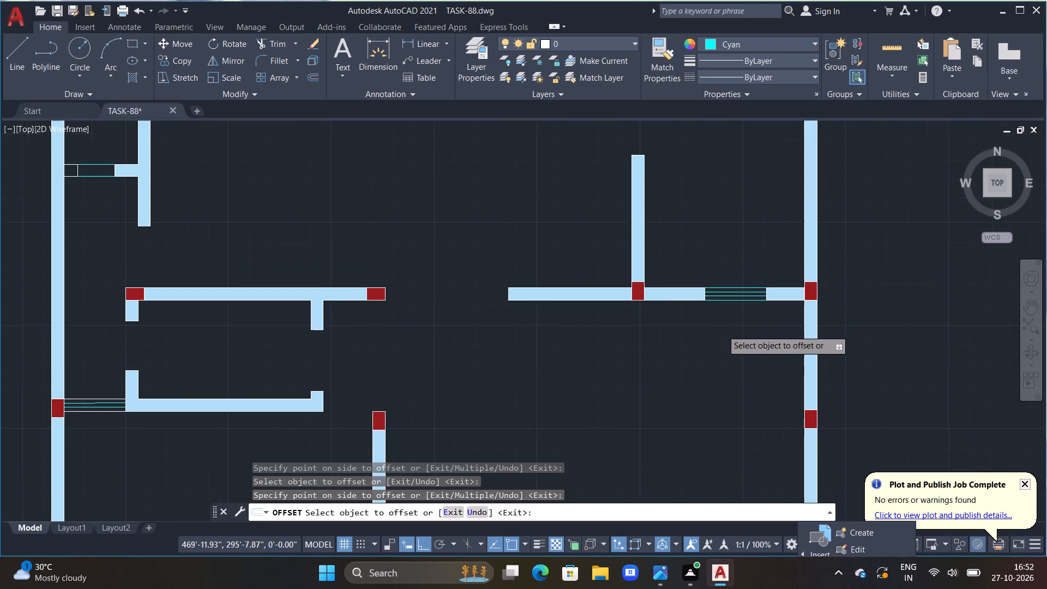
pyautogui.moveTo(697, 334); pyautogui.dragTo(696, 404, button='middle')
pyautogui.scroll(1, 685, 283)
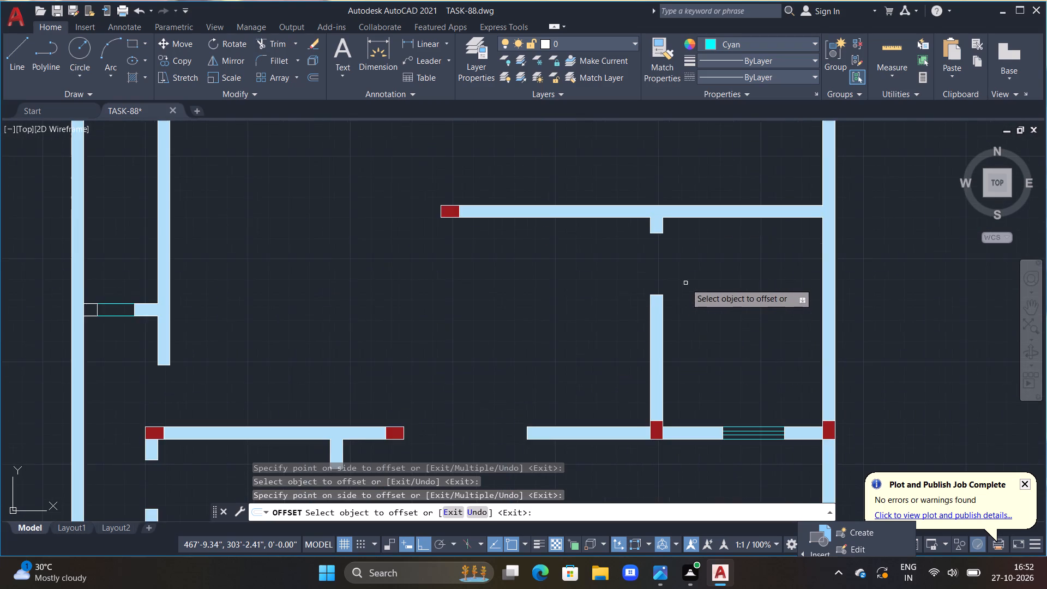
pyautogui.moveTo(682, 290); pyautogui.dragTo(676, 316, button='middle')
pyautogui.scroll(-1, 677, 297)
pyautogui.moveTo(595, 191); pyautogui.dragTo(618, 280, button='middle')
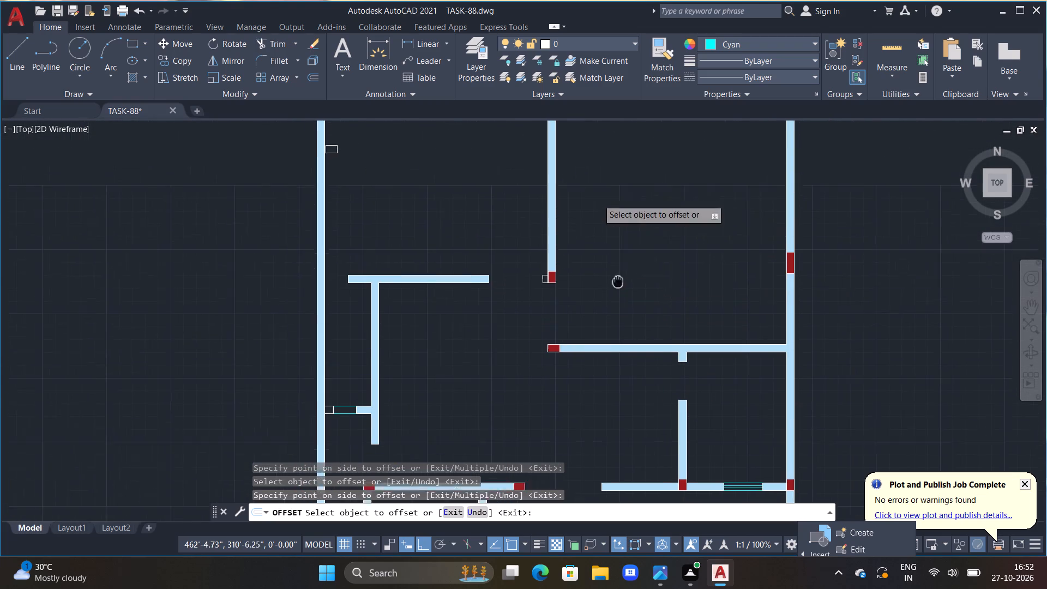
pyautogui.moveTo(618, 280); pyautogui.dragTo(624, 294, button='middle')
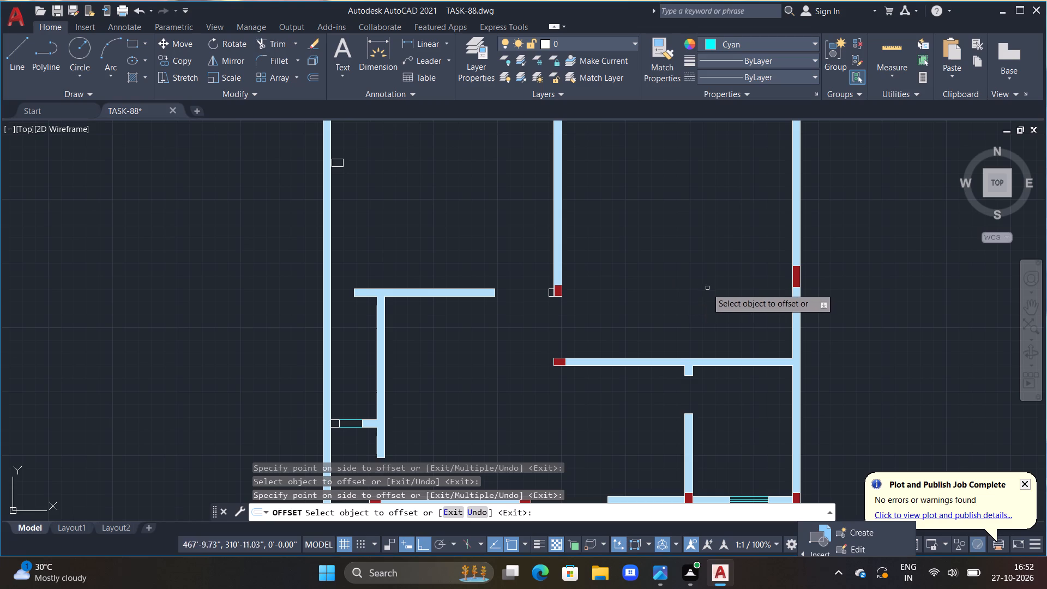
pyautogui.scroll(-1, 697, 275)
pyautogui.moveTo(671, 225); pyautogui.dragTo(673, 328, button='middle')
pyautogui.scroll(1, 675, 290)
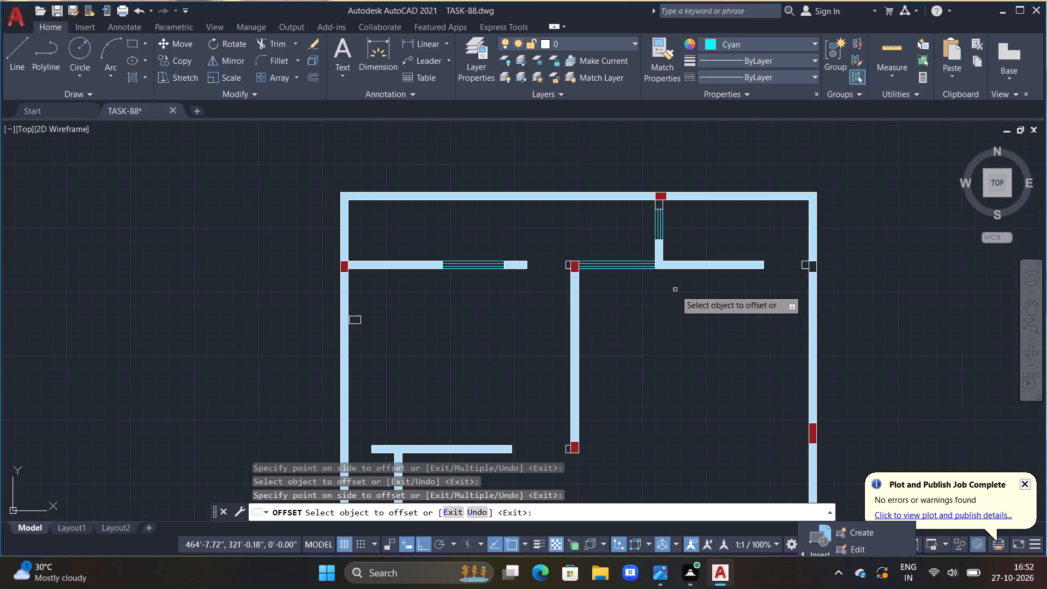
pyautogui.scroll(1, 692, 292)
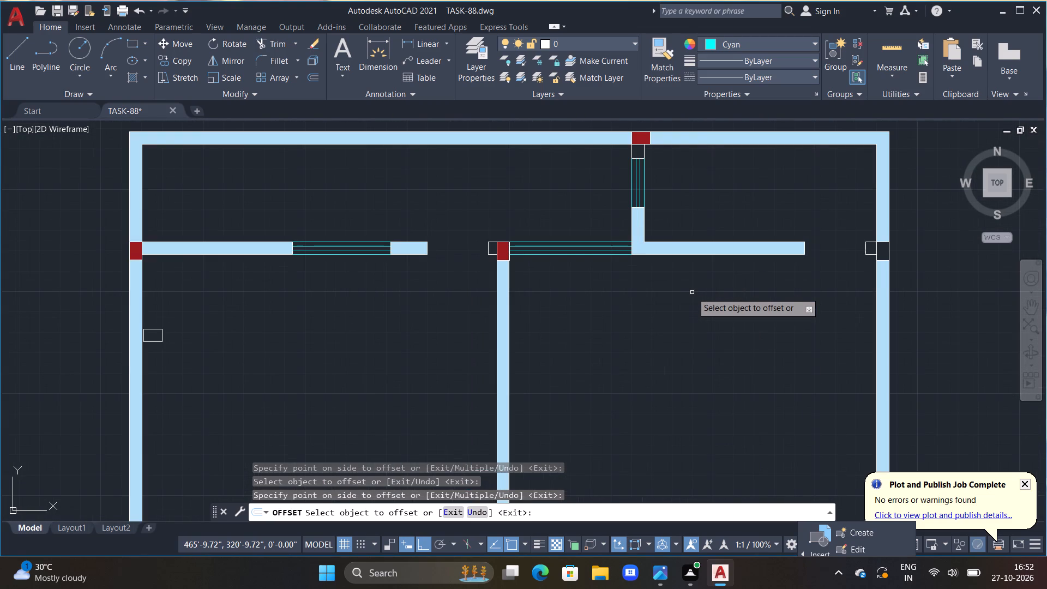
pyautogui.press('Escape')
pyautogui.press('Escape')
pyautogui.press('Escape')
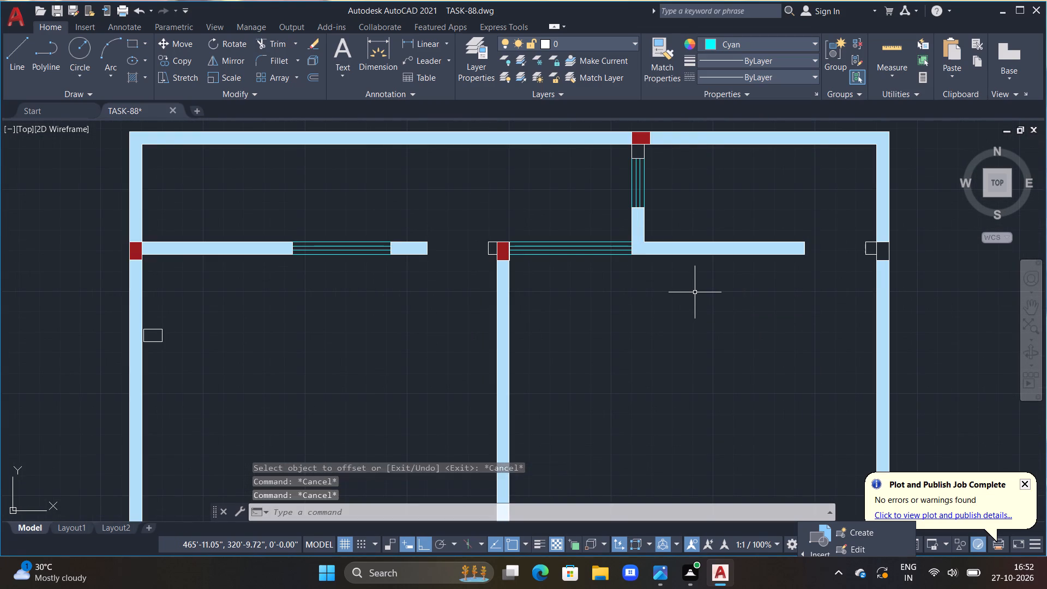
# Examine the openings along the upper horizontal partition of the floor plan.
pyautogui.press('Escape')
pyautogui.press('Escape')
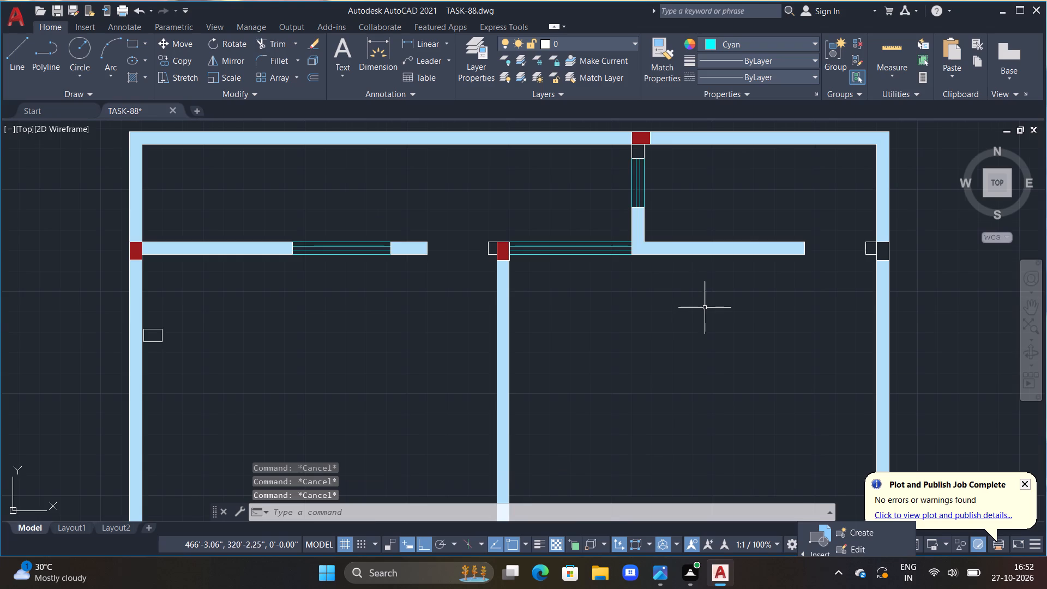
pyautogui.scroll(-1, 706, 306)
pyautogui.scroll(1, 706, 305)
pyautogui.moveTo(708, 307); pyautogui.dragTo(695, 358, button='middle')
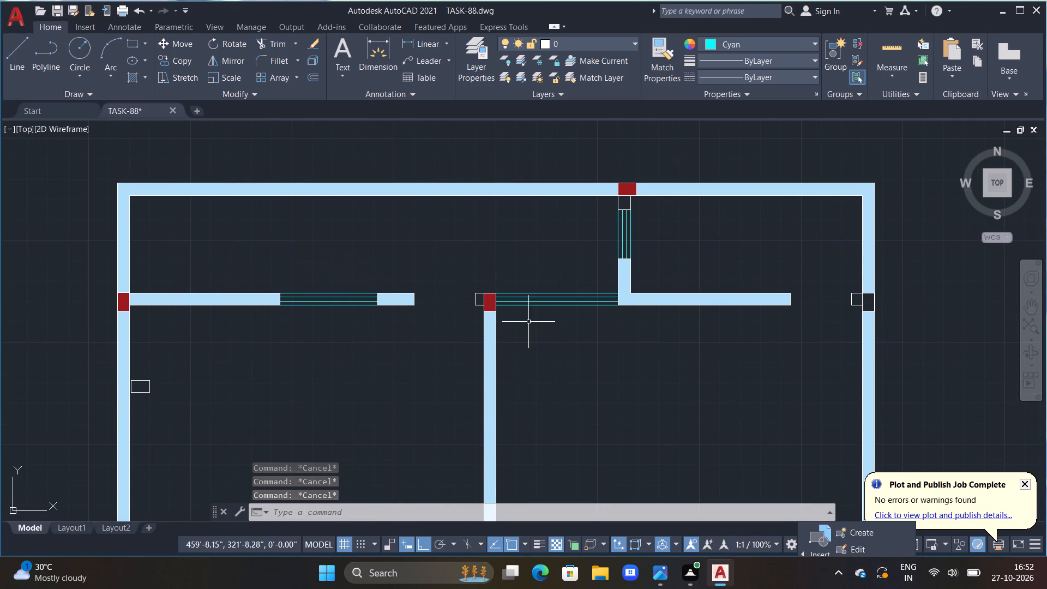
pyautogui.moveTo(512, 246); pyautogui.dragTo(622, 241, button='middle')
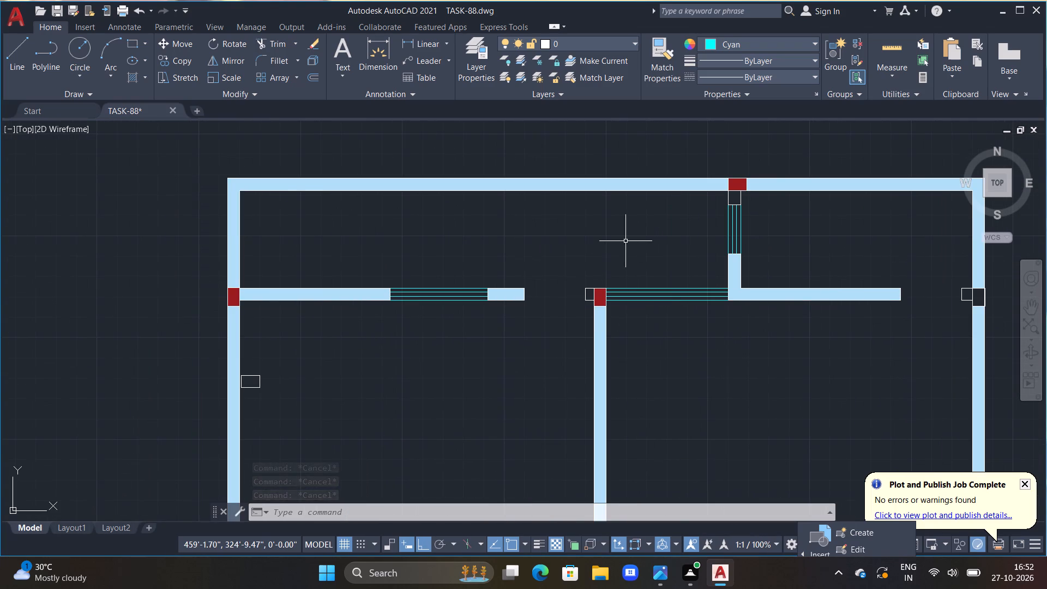
pyautogui.press('Escape')
pyautogui.press('Escape')
pyautogui.press('Escape')
pyautogui.press('Escape')
pyautogui.press('Escape')
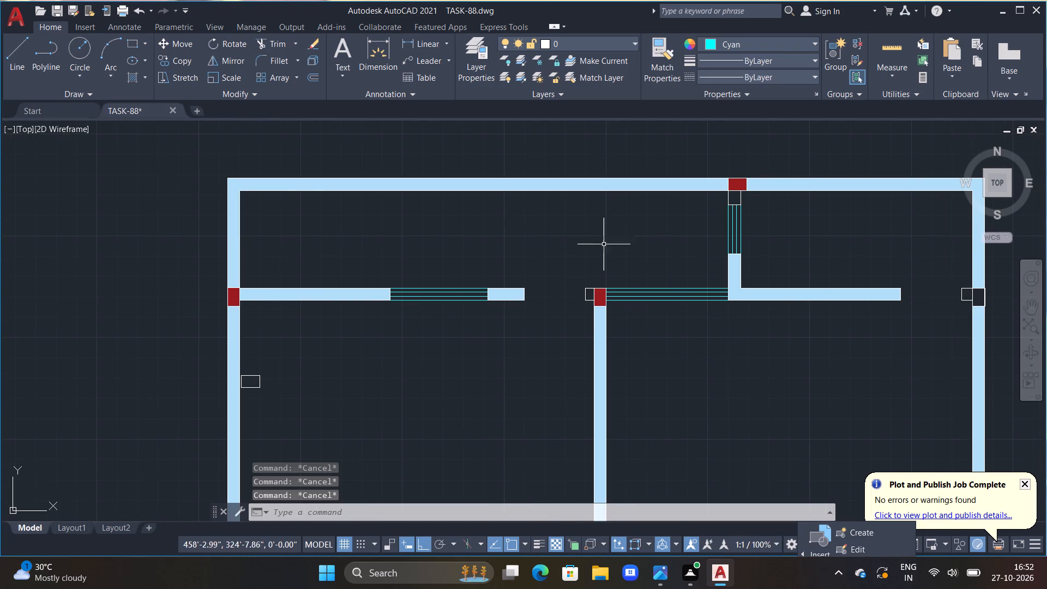
pyautogui.moveTo(544, 322); pyautogui.dragTo(659, 306, button='middle')
pyautogui.moveTo(600, 320); pyautogui.dragTo(601, 320, button='middle')
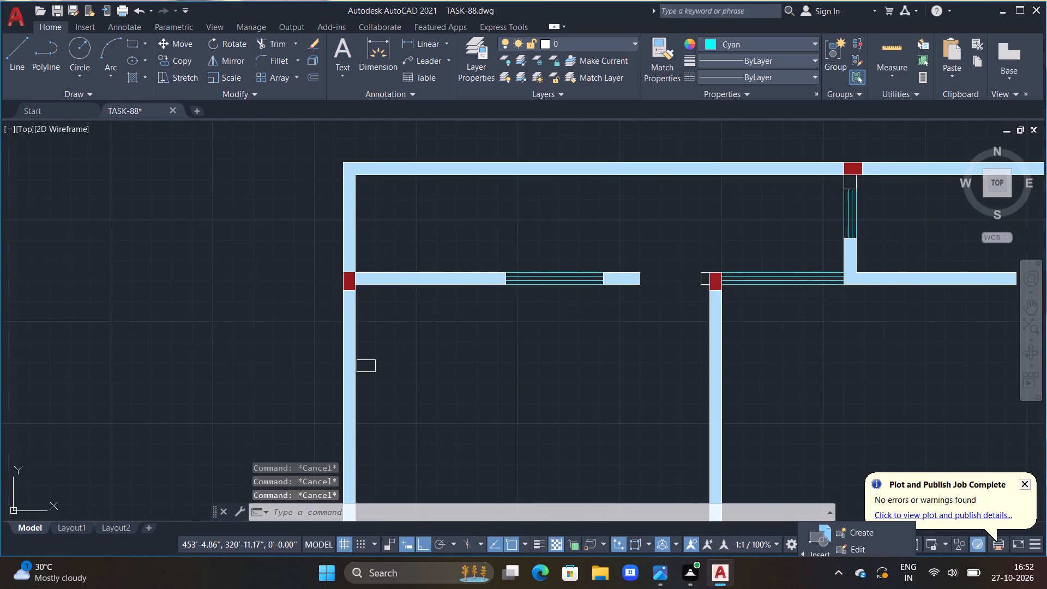
pyautogui.moveTo(601, 320); pyautogui.dragTo(617, 332, button='middle')
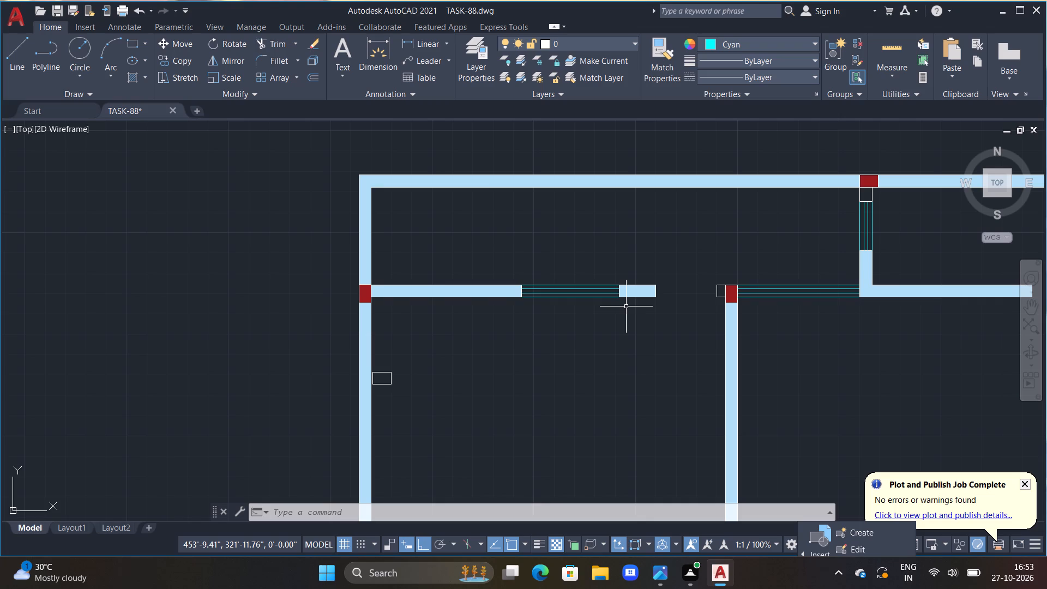
# Set the current object colour to ByLayer.
pyautogui.click(814, 41)
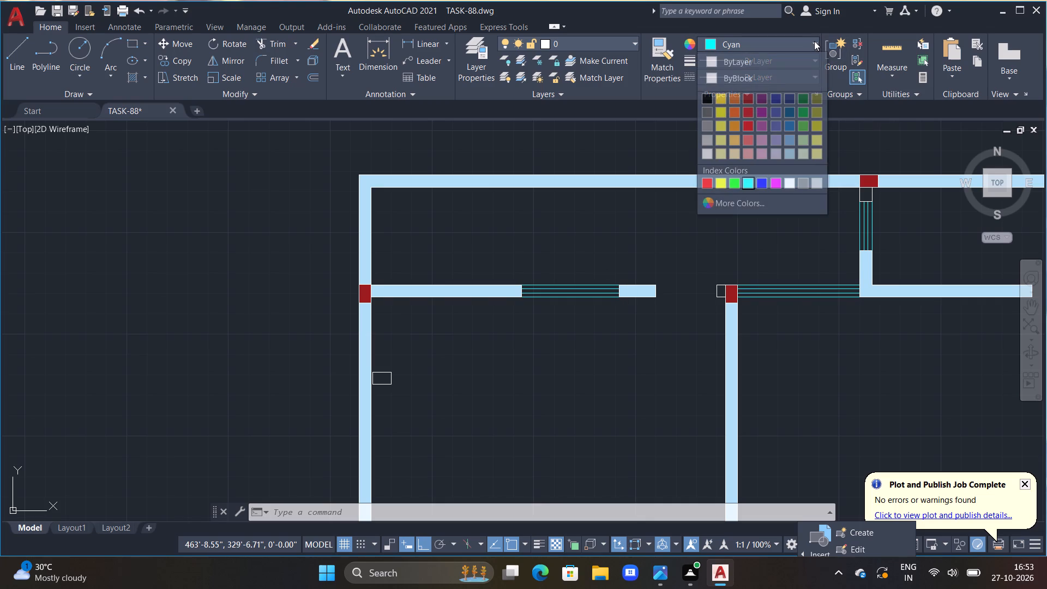
pyautogui.doubleClick(759, 57)
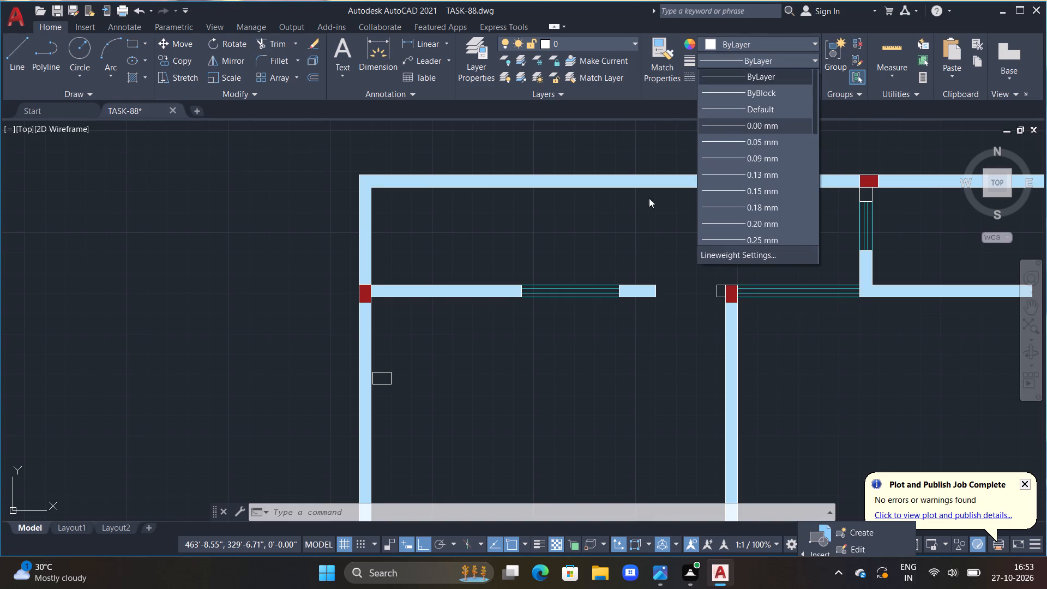
pyautogui.click(763, 73)
# Draw a closed door-leaf outline from the middle junction stub's upper-left corner: 2'6" down, 2" back up, 2" left, up to the wall's top edge, and back.
pyautogui.scroll(1, 694, 258)
pyautogui.moveTo(694, 261); pyautogui.dragTo(696, 261, button='middle')
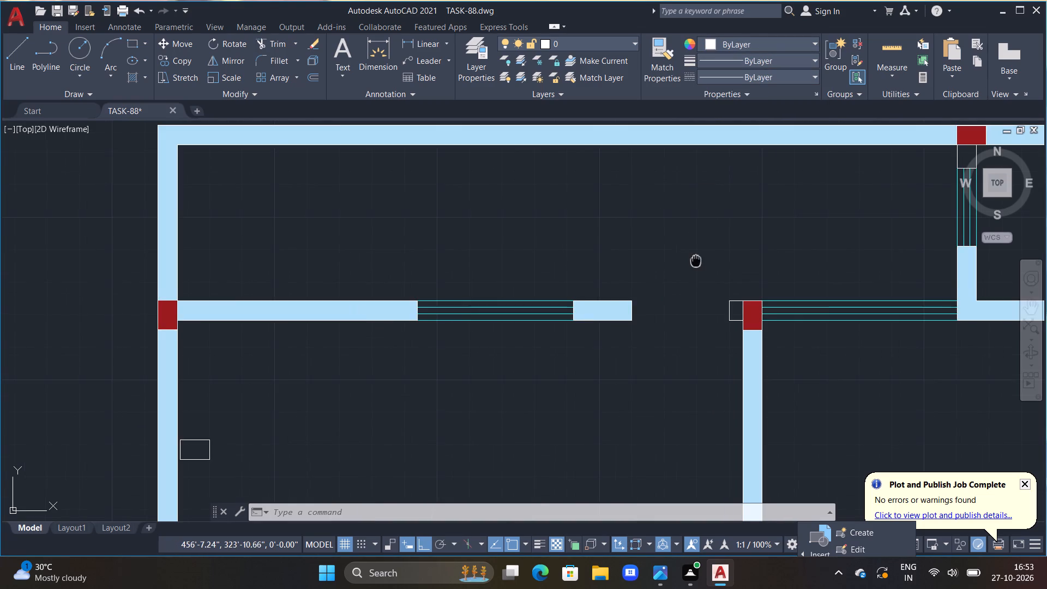
pyautogui.moveTo(696, 261); pyautogui.dragTo(693, 236, button='middle')
pyautogui.scroll(1, 690, 245)
pyautogui.moveTo(688, 249); pyautogui.dragTo(678, 219, button='middle')
pyautogui.scroll(1, 687, 236)
pyautogui.press('Escape')
pyautogui.press('Escape')
pyautogui.press('Escape')
pyautogui.press('Escape')
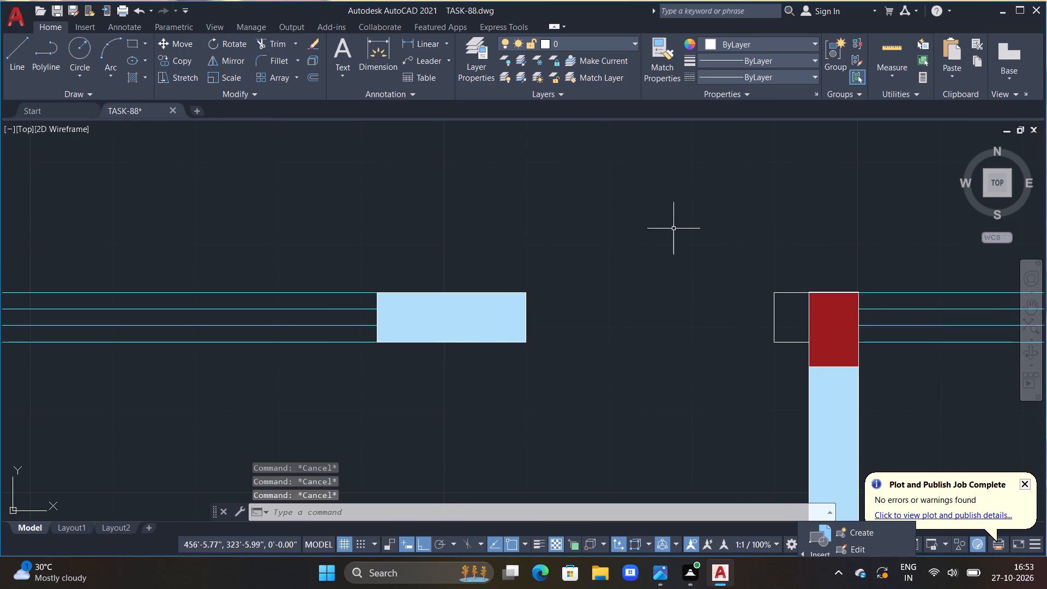
pyautogui.scroll(-1, 666, 194)
pyautogui.write('L')
pyautogui.press('space')
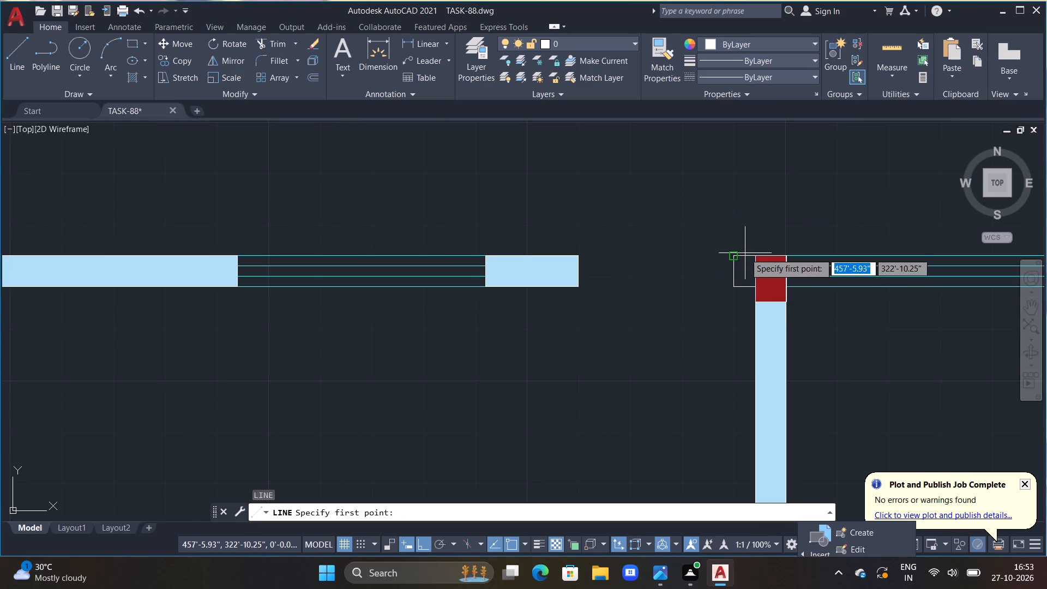
pyautogui.doubleClick(732, 255)
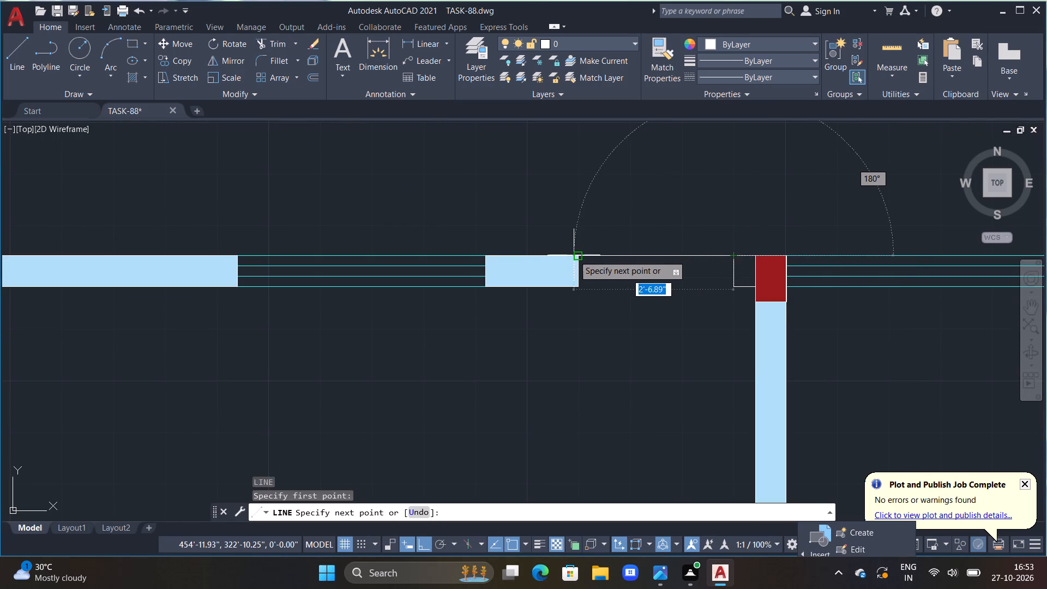
pyautogui.write("2'6")
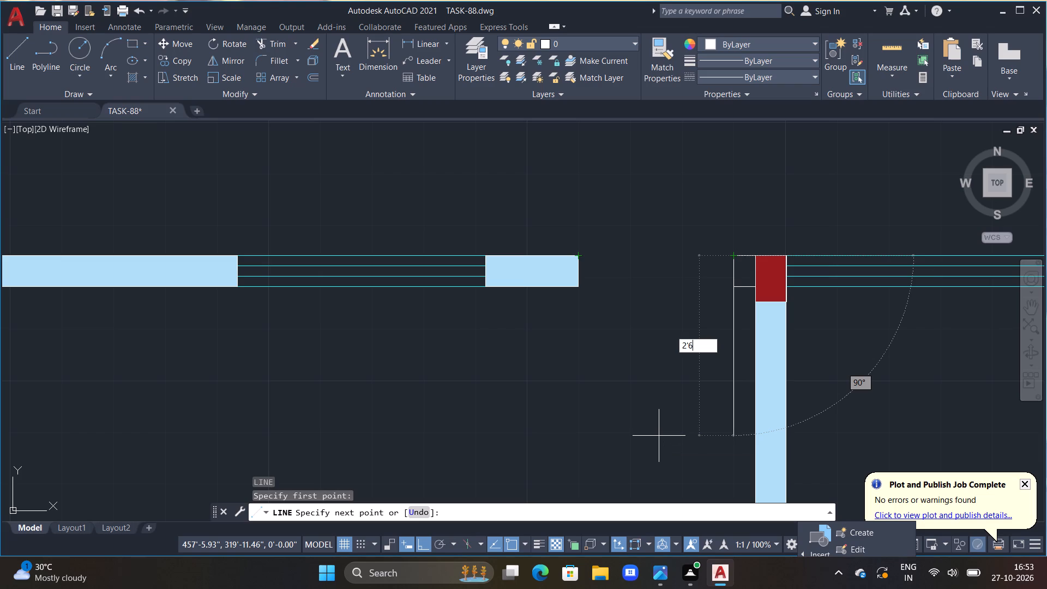
pyautogui.hotkey('shift', '"')
pyautogui.press('Return')
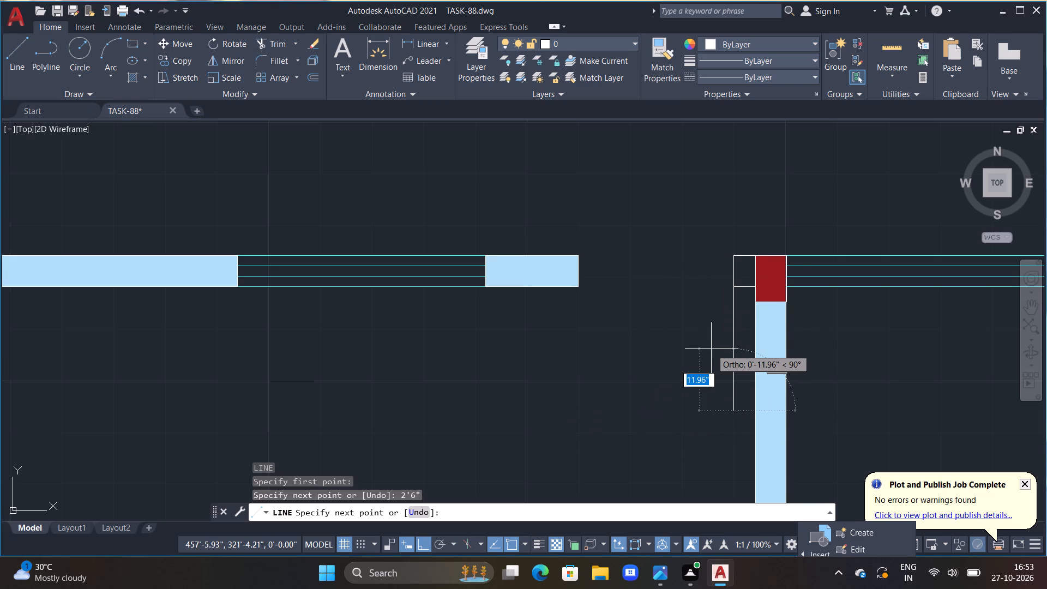
pyautogui.write('2"')
pyautogui.press('Return')
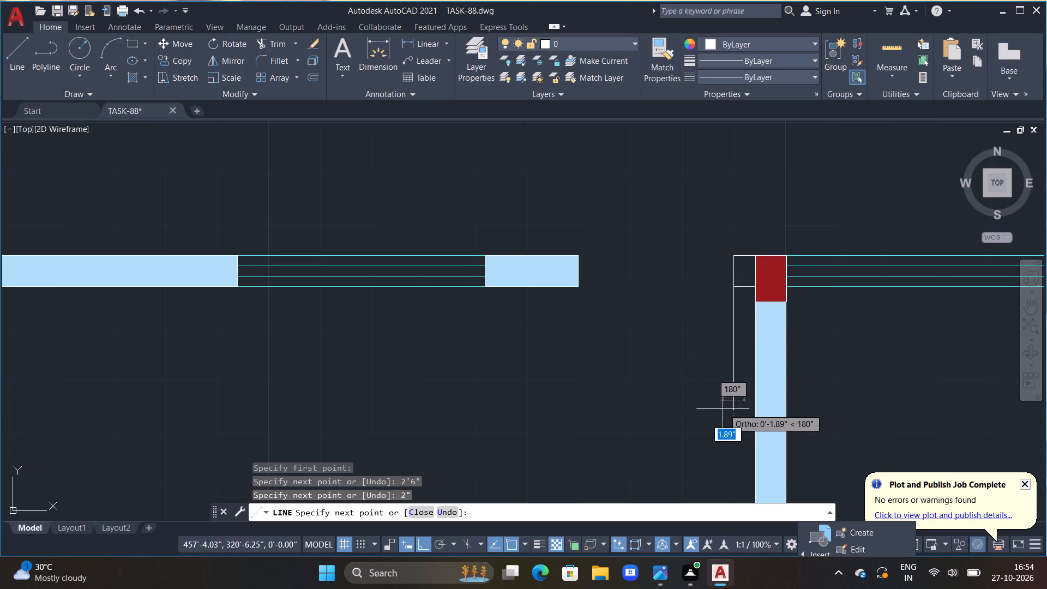
pyautogui.write('2"')
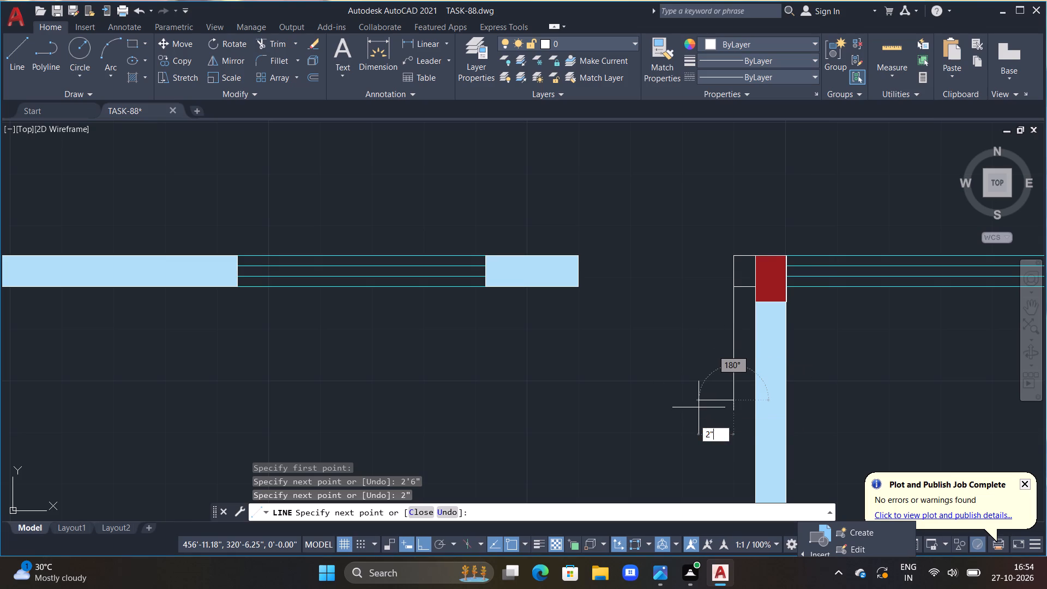
pyautogui.press('Return')
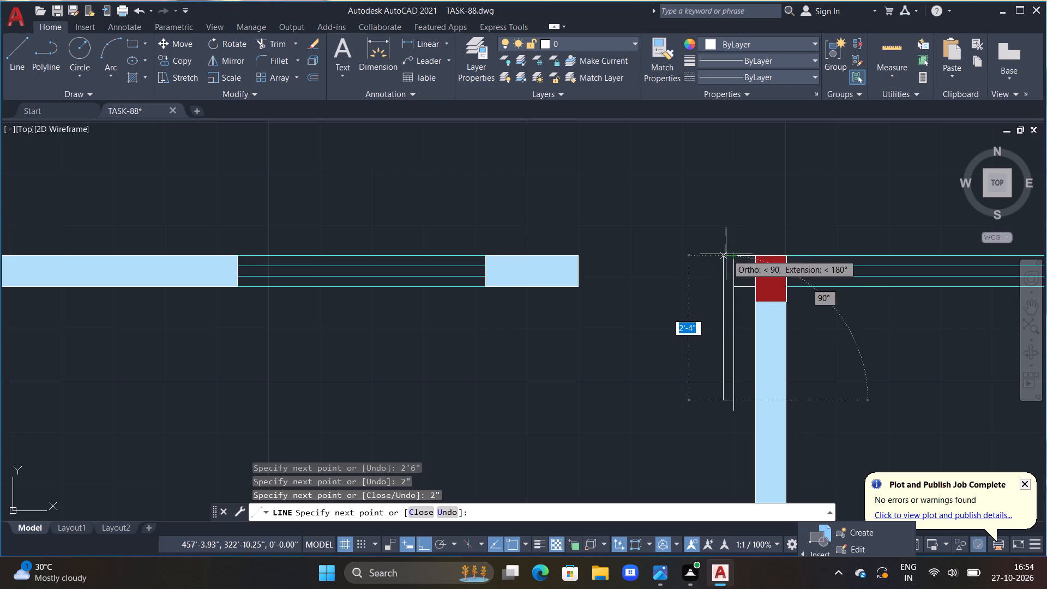
pyautogui.click(725, 254)
pyautogui.click(733, 255)
pyautogui.press('Escape')
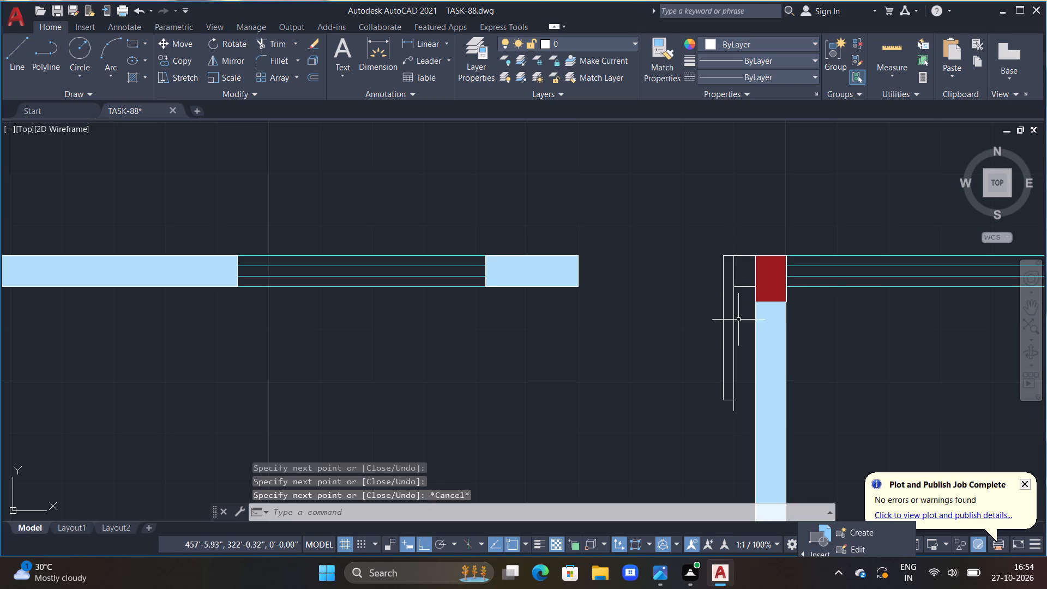
# Trim the vertical line's overhang below the door leaf's bottom edge.
pyautogui.moveTo(748, 404); pyautogui.dragTo(744, 354, button='middle')
pyautogui.scroll(2, 737, 350)
pyautogui.press('t')
pyautogui.press('r')
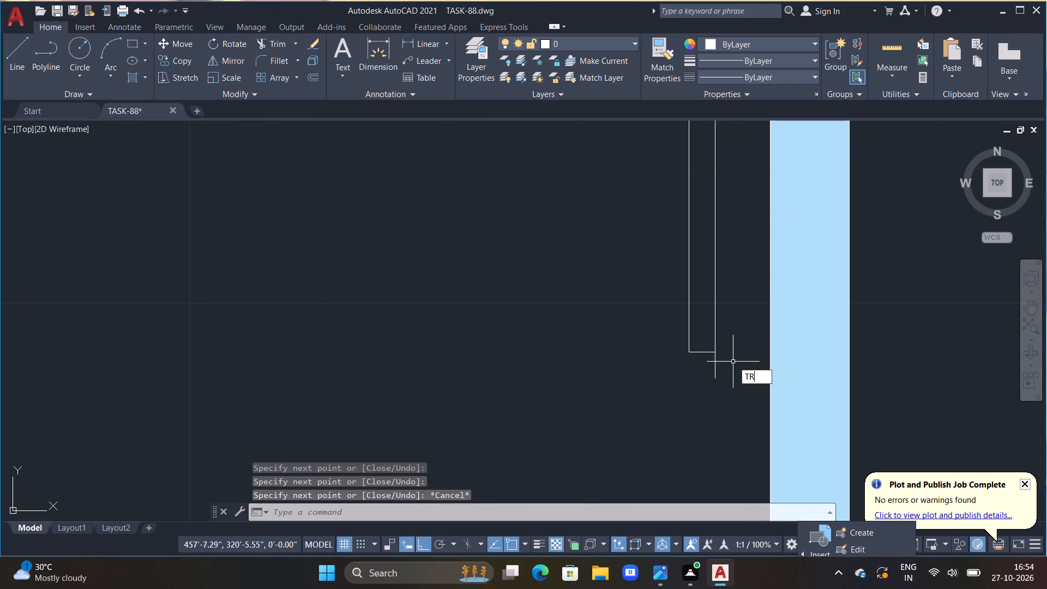
pyautogui.press('space')
pyautogui.moveTo(711, 365); pyautogui.dragTo(695, 373)
pyautogui.tripleClick(718, 364)
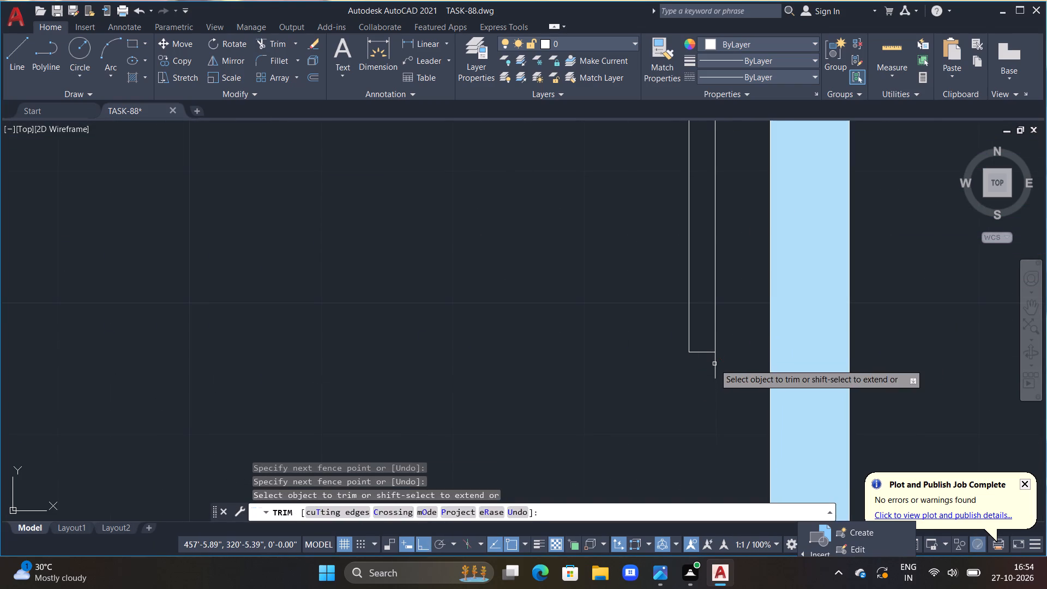
pyautogui.click(713, 364)
pyautogui.click(730, 362)
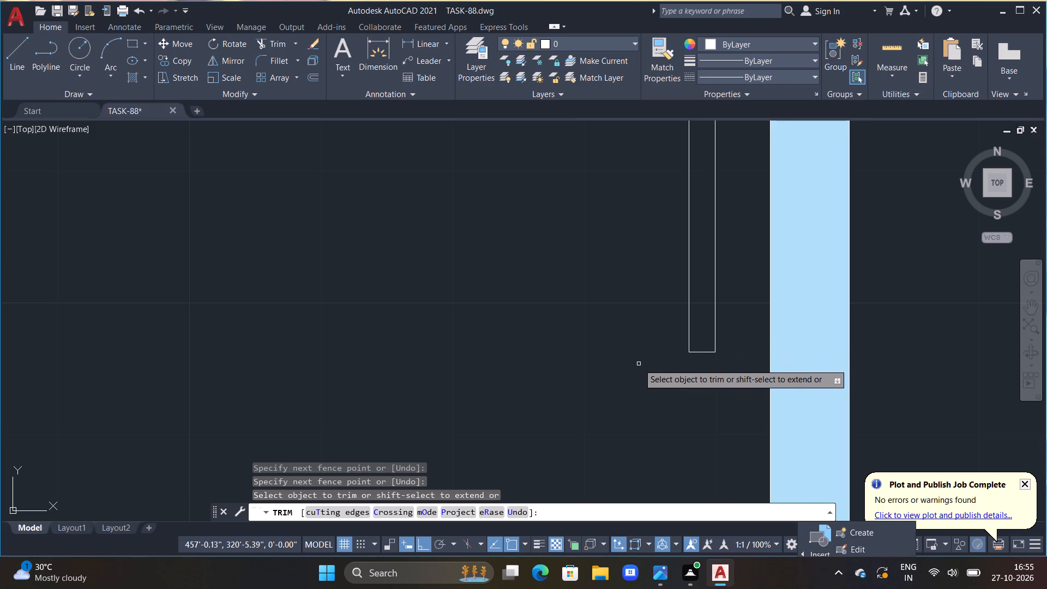
pyautogui.scroll(-3, 637, 364)
pyautogui.press('Escape')
# Draw a three-point door swing arc through the leaf's bottom-right and bottom-left corners, ending at the opposite wall end's upper corner.
pyautogui.scroll(1, 607, 320)
pyautogui.moveTo(606, 316); pyautogui.dragTo(615, 321, button='middle')
pyautogui.press('Escape')
pyautogui.scroll(-1, 606, 317)
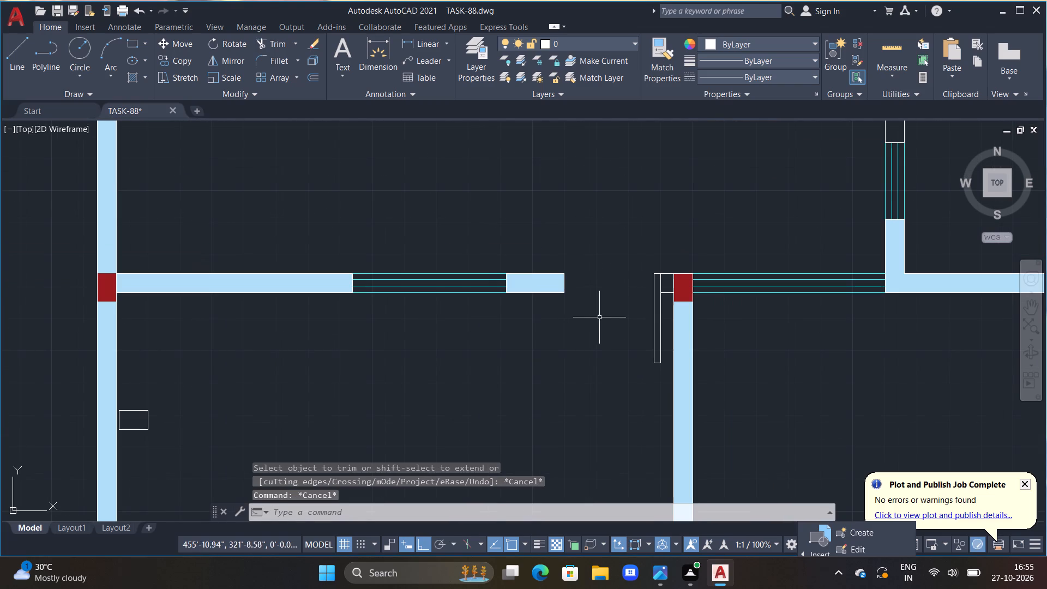
pyautogui.click(117, 41)
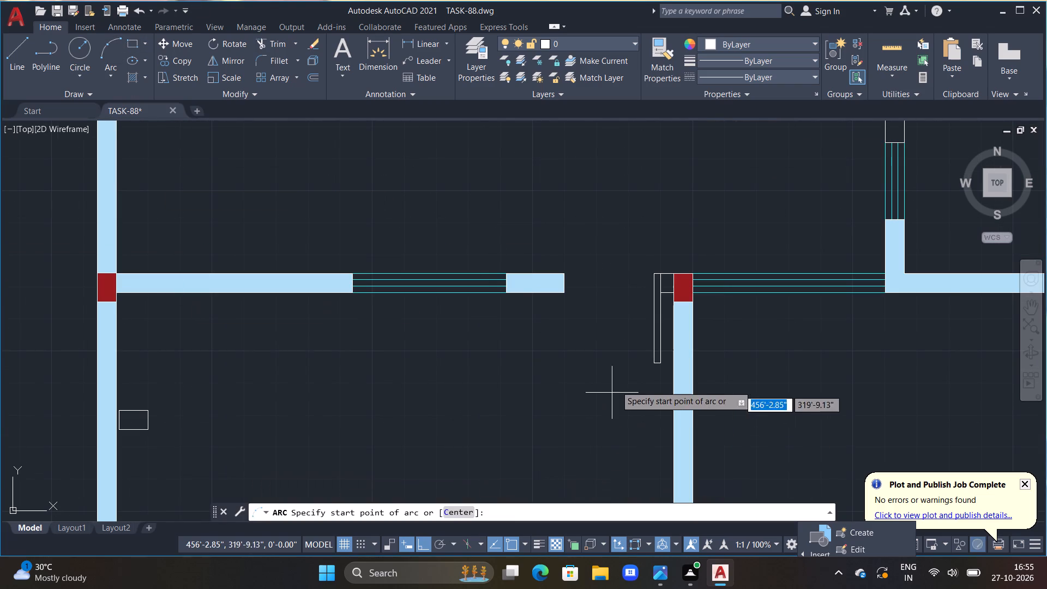
pyautogui.scroll(2, 645, 362)
pyautogui.click(678, 364)
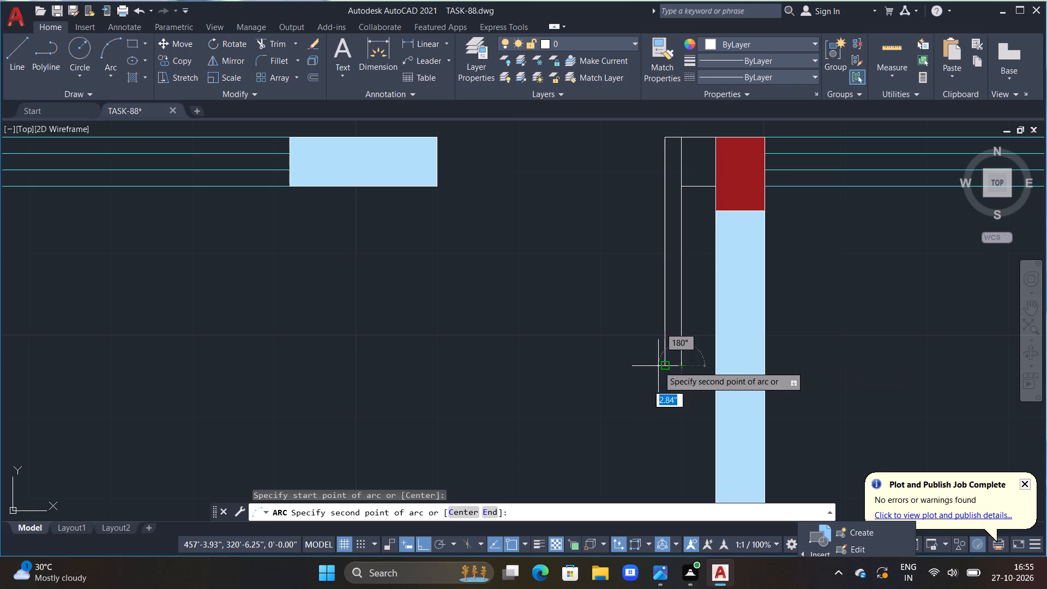
pyautogui.click(666, 366)
pyautogui.click(435, 135)
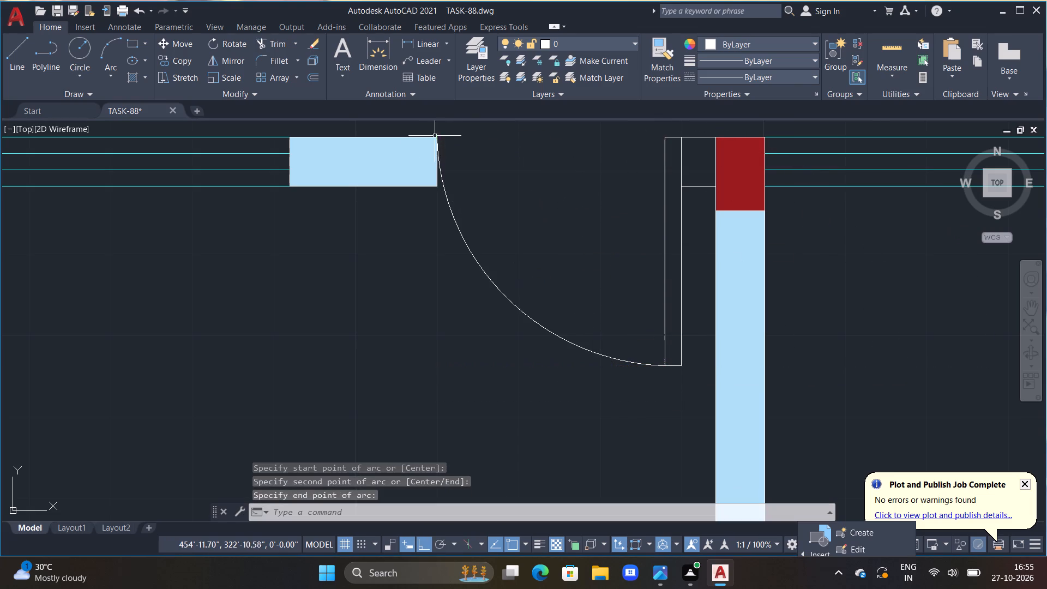
pyautogui.press('Escape')
pyautogui.press('Escape')
# Draw a closed door-leaf outline from the upper-right room's stub at its lower-left corner: 2'6" up, 2" left, down to the wall's bottom edge, and back.
pyautogui.scroll(-4, 440, 167)
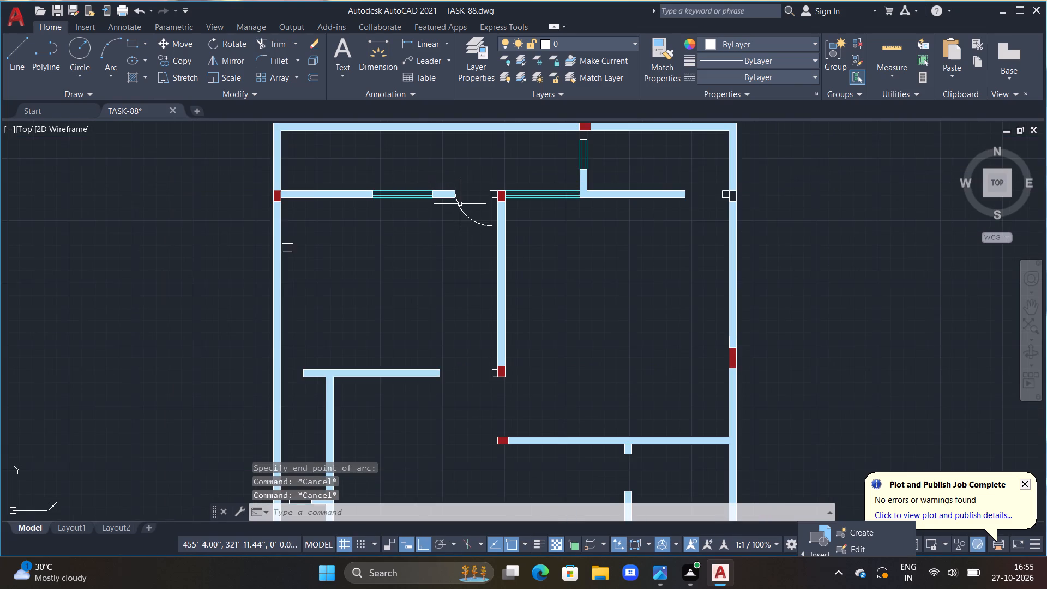
pyautogui.moveTo(466, 208); pyautogui.dragTo(456, 272, button='middle')
pyautogui.moveTo(498, 281); pyautogui.dragTo(454, 301, button='middle')
pyautogui.scroll(-1, 457, 300)
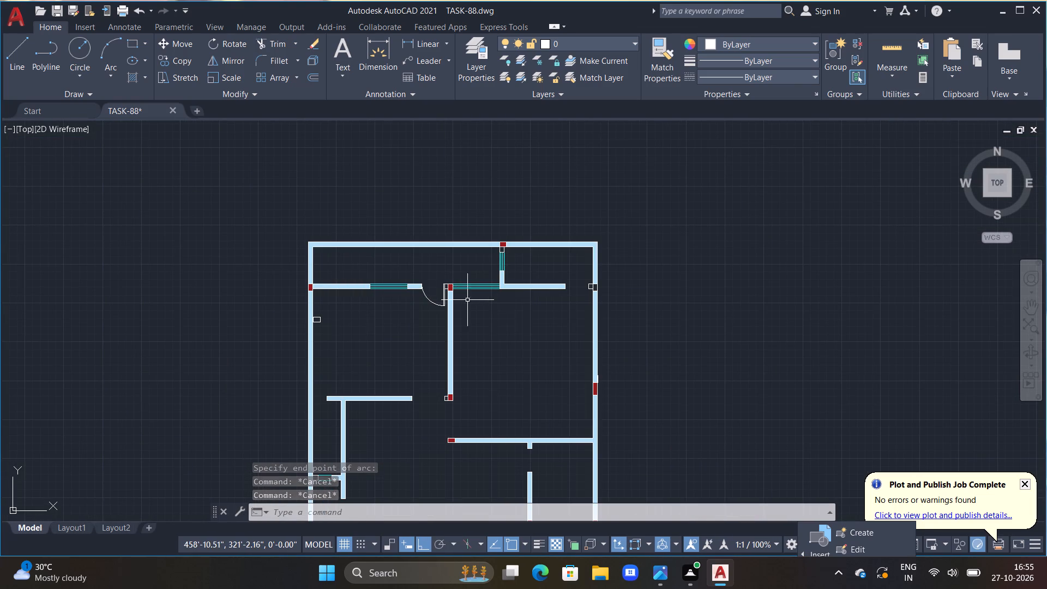
pyautogui.moveTo(522, 322); pyautogui.dragTo(598, 315, button='middle')
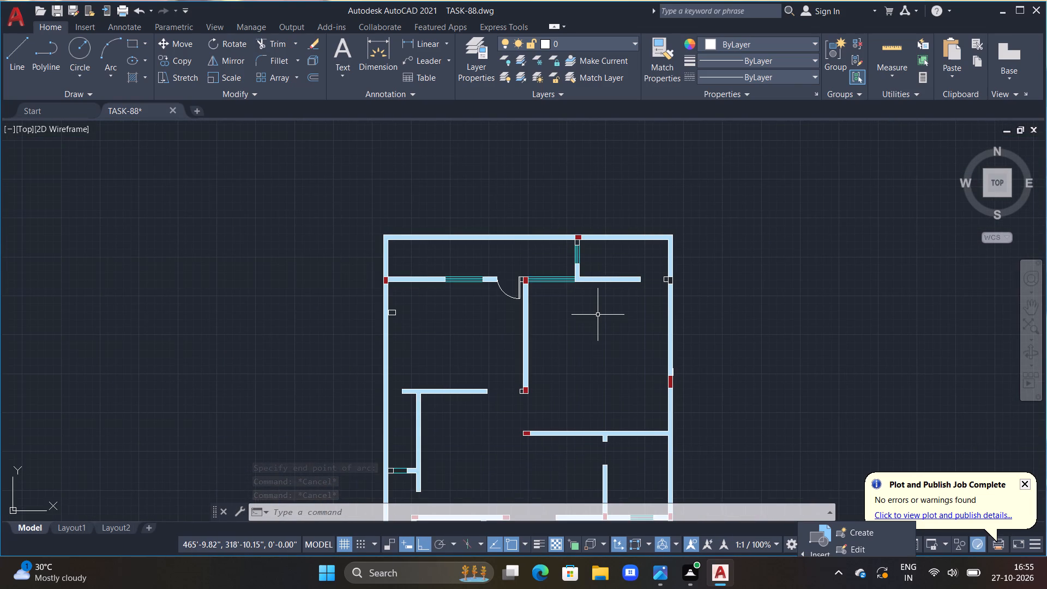
pyautogui.scroll(3, 636, 286)
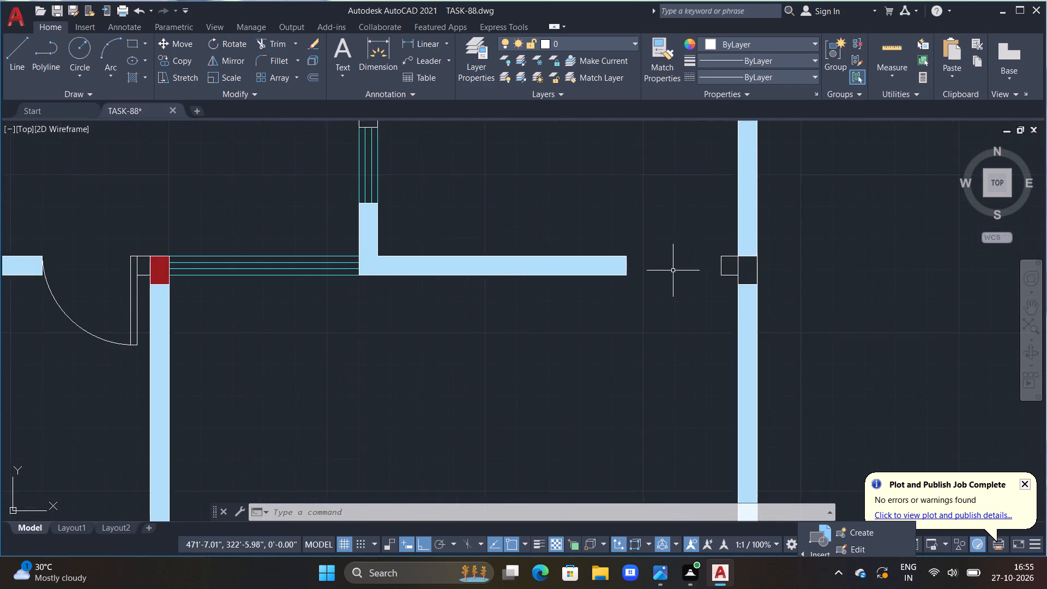
pyautogui.moveTo(677, 304); pyautogui.dragTo(684, 346, button='middle')
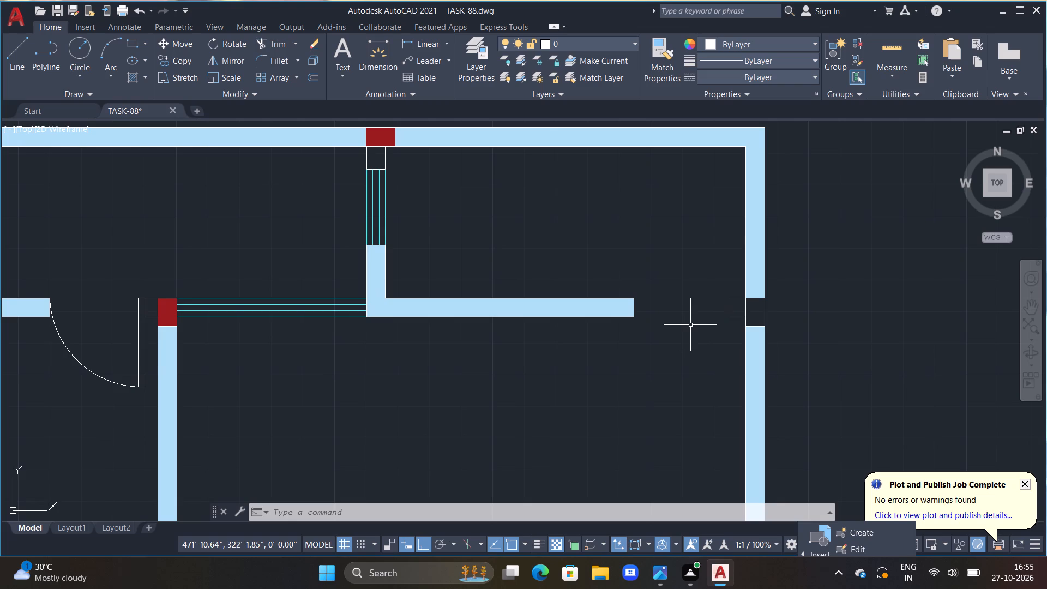
pyautogui.write('L')
pyautogui.press('space')
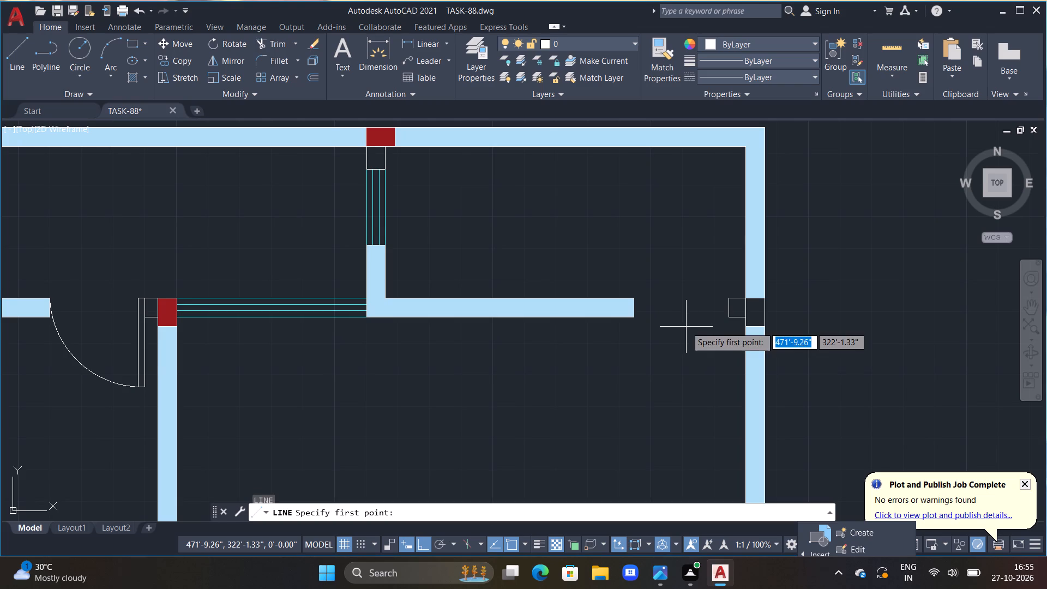
pyautogui.doubleClick(731, 321)
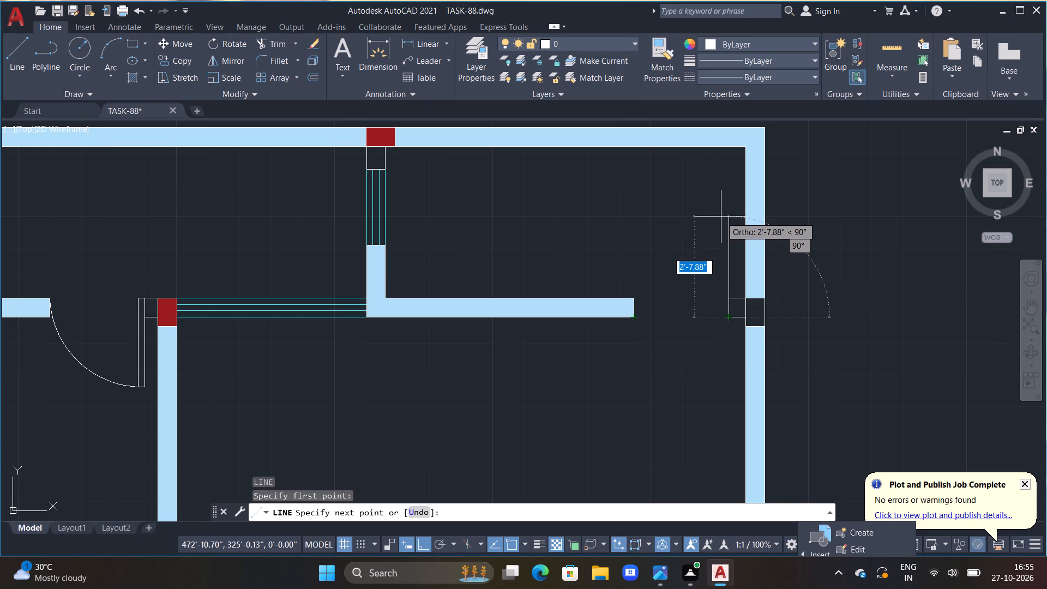
pyautogui.write('2\'6"')
pyautogui.press('Return')
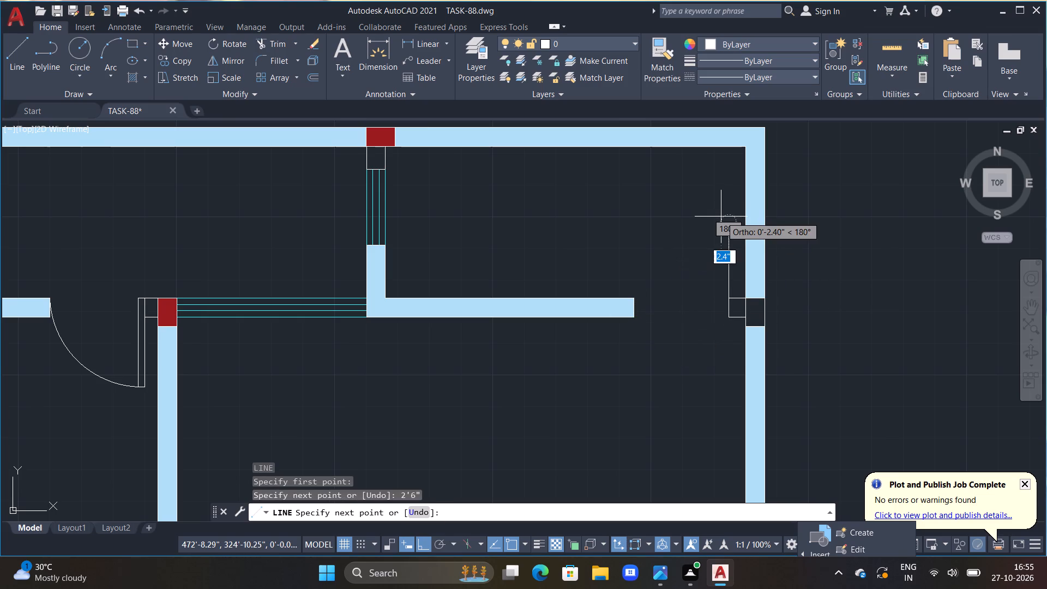
pyautogui.write('2"')
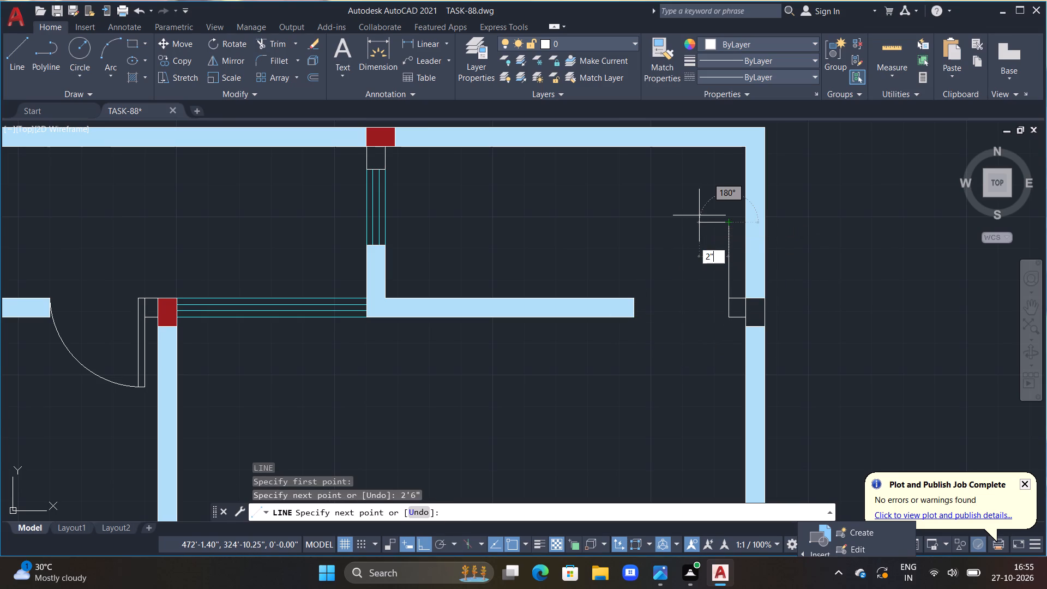
pyautogui.press('Return')
pyautogui.scroll(2, 689, 330)
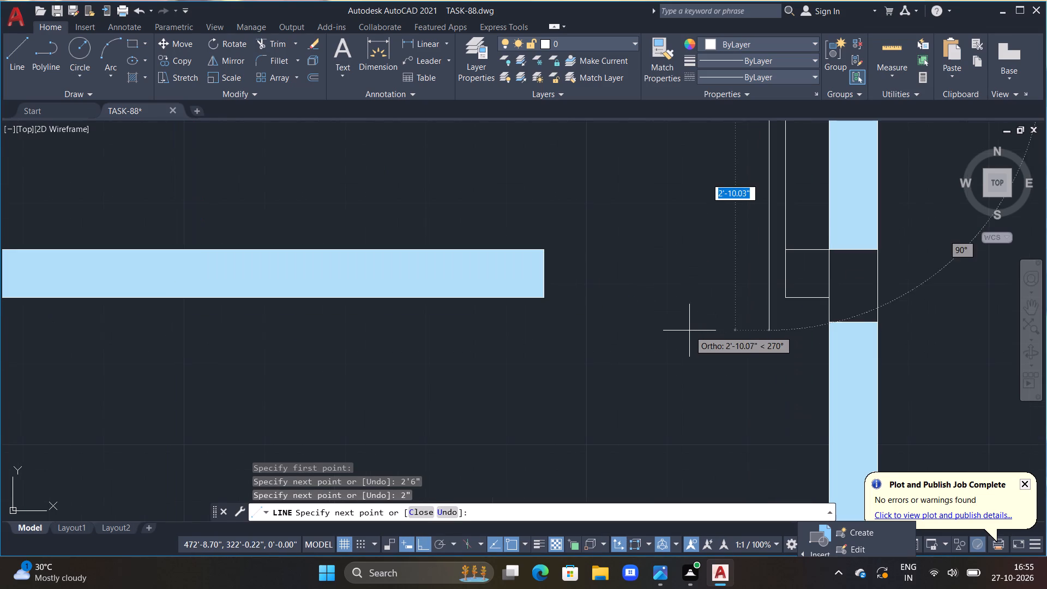
pyautogui.click(769, 299)
pyautogui.doubleClick(784, 300)
pyautogui.press('Escape')
# Draw a three-point door swing arc through that leaf's top-right and top-left corners, ending at the opposite wall end's lower corner.
pyautogui.scroll(-3, 772, 305)
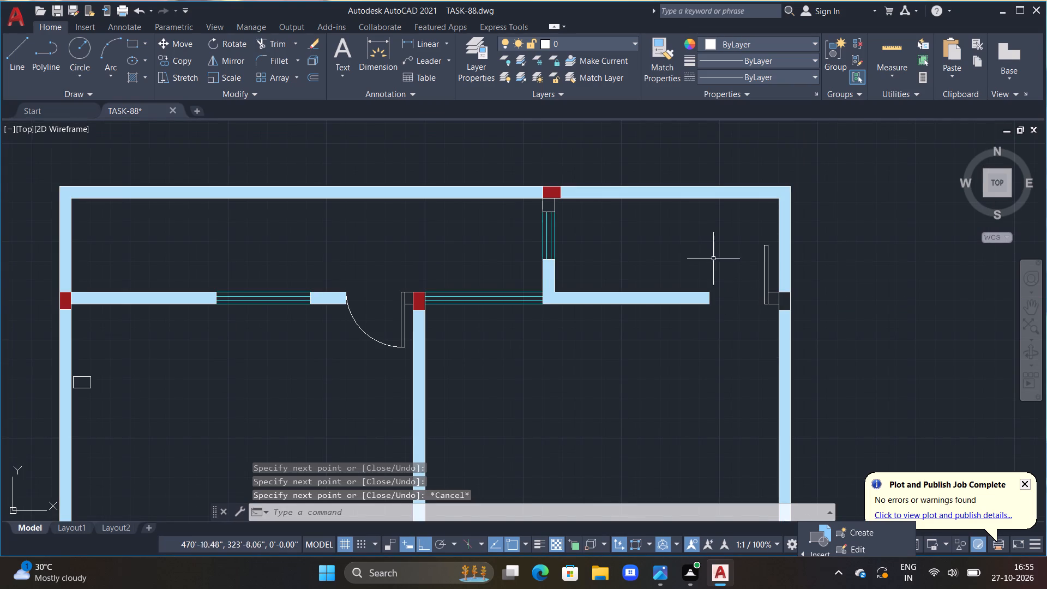
pyautogui.click(105, 45)
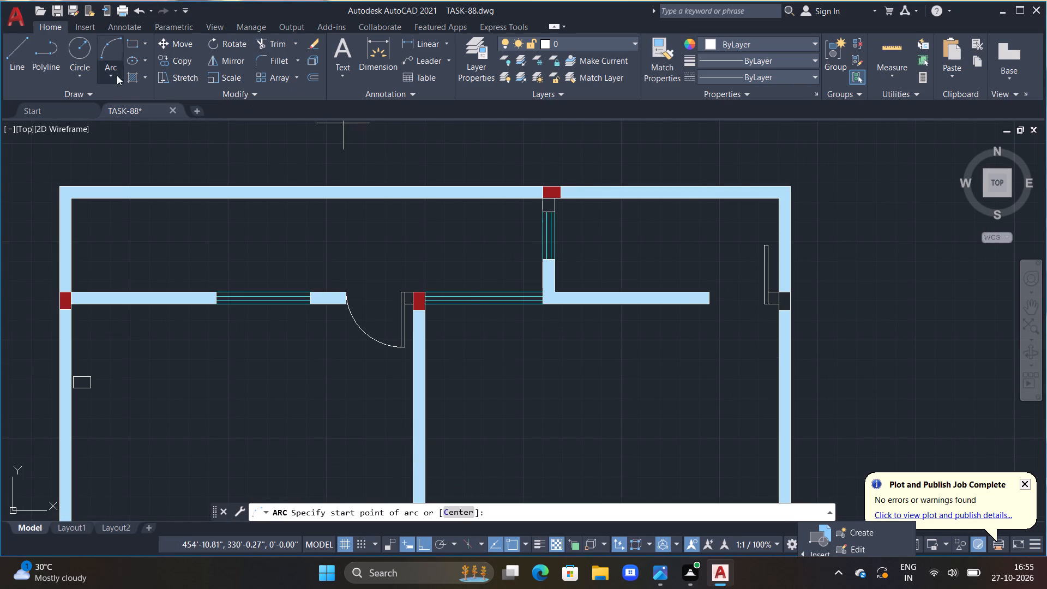
pyautogui.scroll(2, 789, 247)
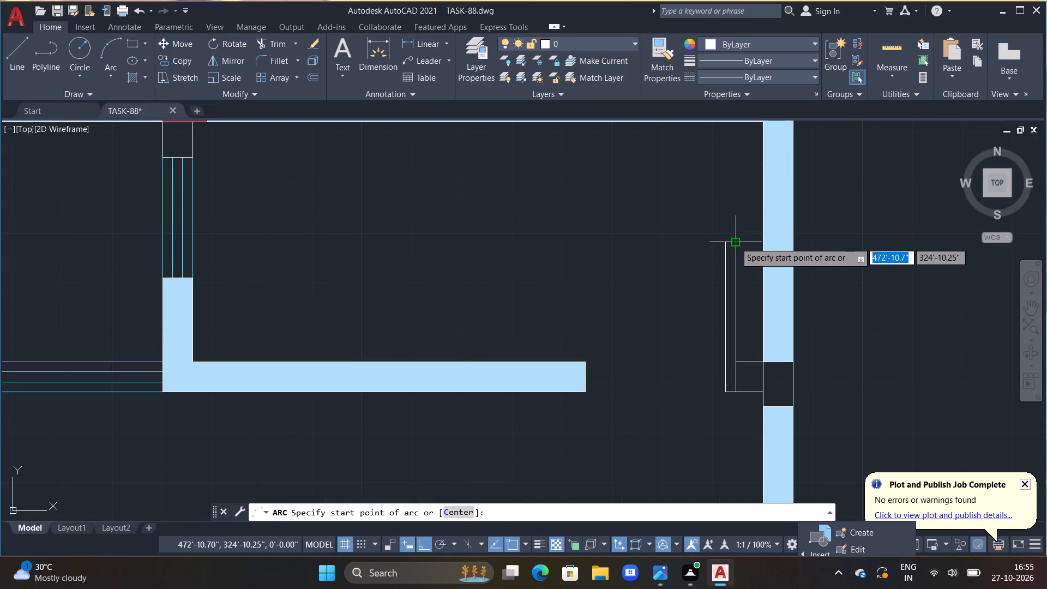
pyautogui.click(735, 242)
pyautogui.moveTo(723, 240); pyautogui.dragTo(714, 242)
pyautogui.click(582, 393)
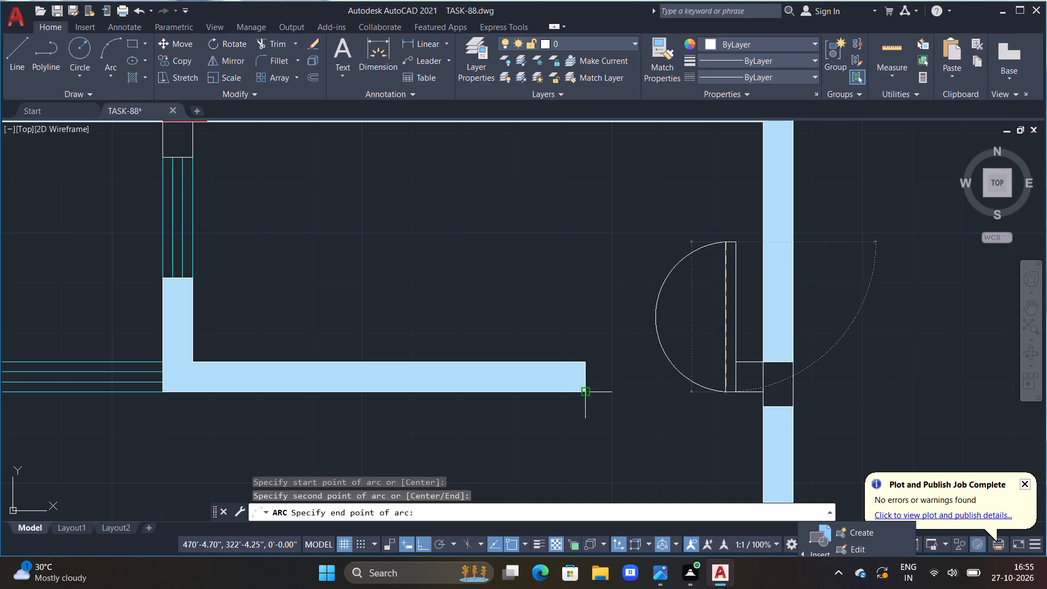
# Draw a closed door-leaf outline from the lower-left corner of the stub at the middle wall's bottom junction: 3'6" up, 2" left, down, and back.
pyautogui.scroll(-3, 606, 373)
pyautogui.moveTo(618, 369); pyautogui.dragTo(647, 343, button='middle')
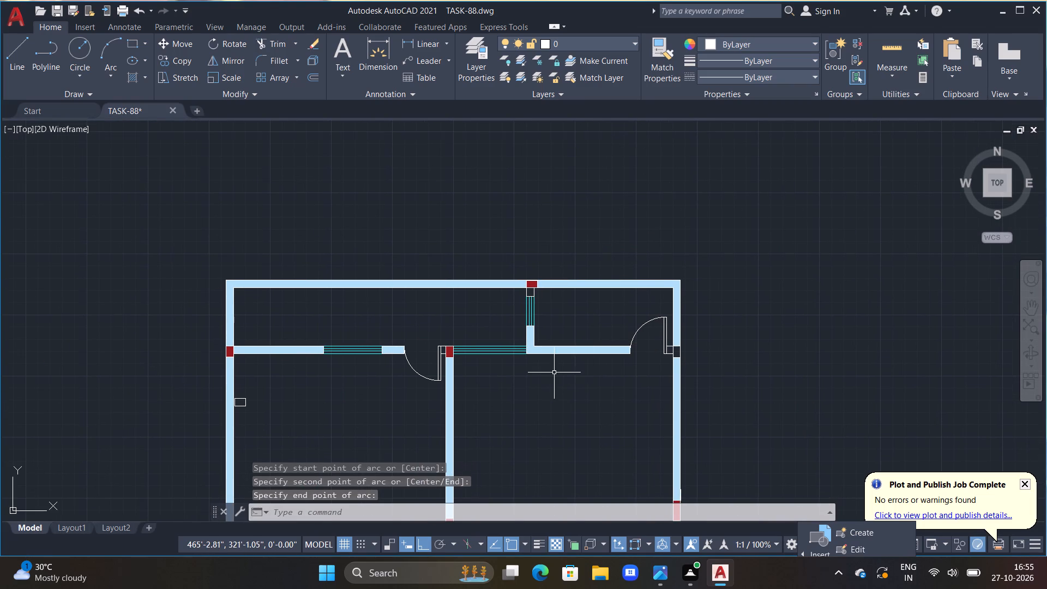
pyautogui.moveTo(495, 390); pyautogui.dragTo(540, 293, button='middle')
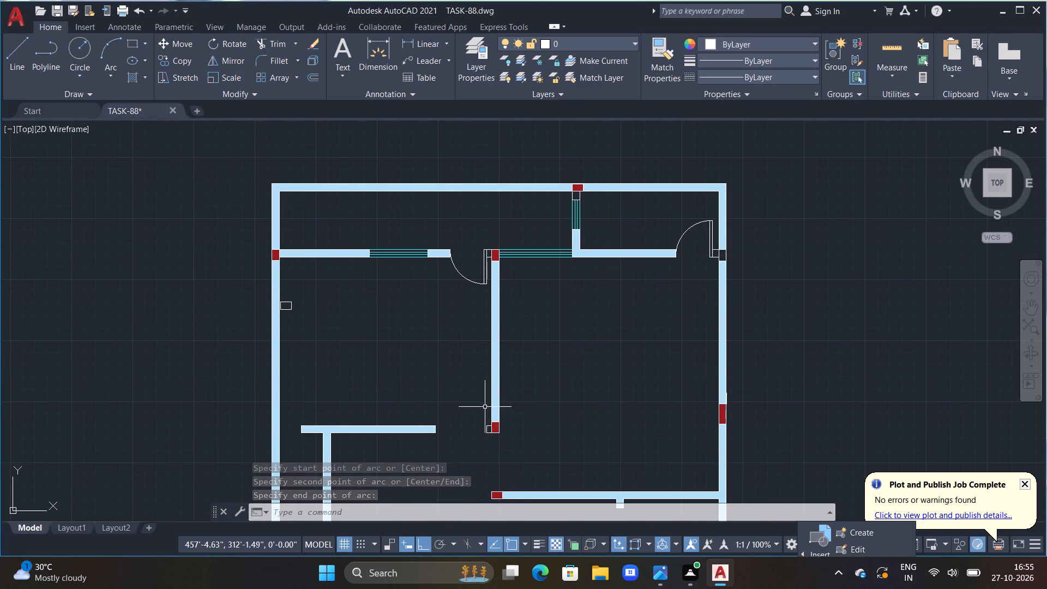
pyautogui.press('Escape')
pyautogui.press('Escape')
pyautogui.moveTo(465, 412); pyautogui.dragTo(492, 402, button='middle')
pyautogui.press('Escape')
pyautogui.press('Escape')
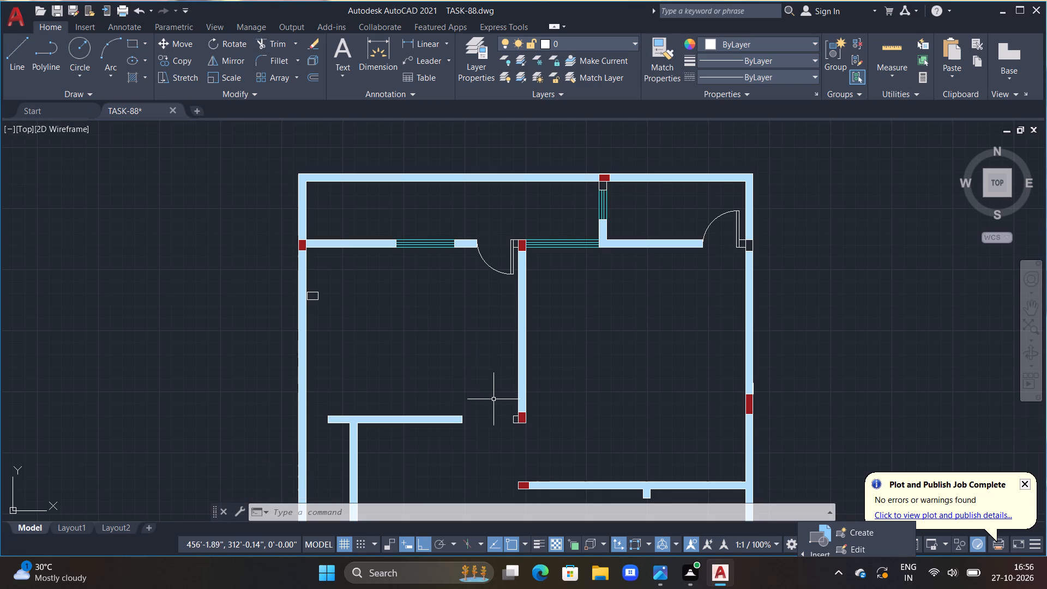
pyautogui.press('Escape')
pyautogui.press('Escape')
pyautogui.moveTo(498, 407); pyautogui.dragTo(520, 371, button='middle')
pyautogui.moveTo(519, 387); pyautogui.dragTo(577, 359, button='middle')
pyautogui.scroll(2, 577, 359)
pyautogui.moveTo(574, 362); pyautogui.dragTo(574, 399, button='middle')
pyautogui.press('Escape')
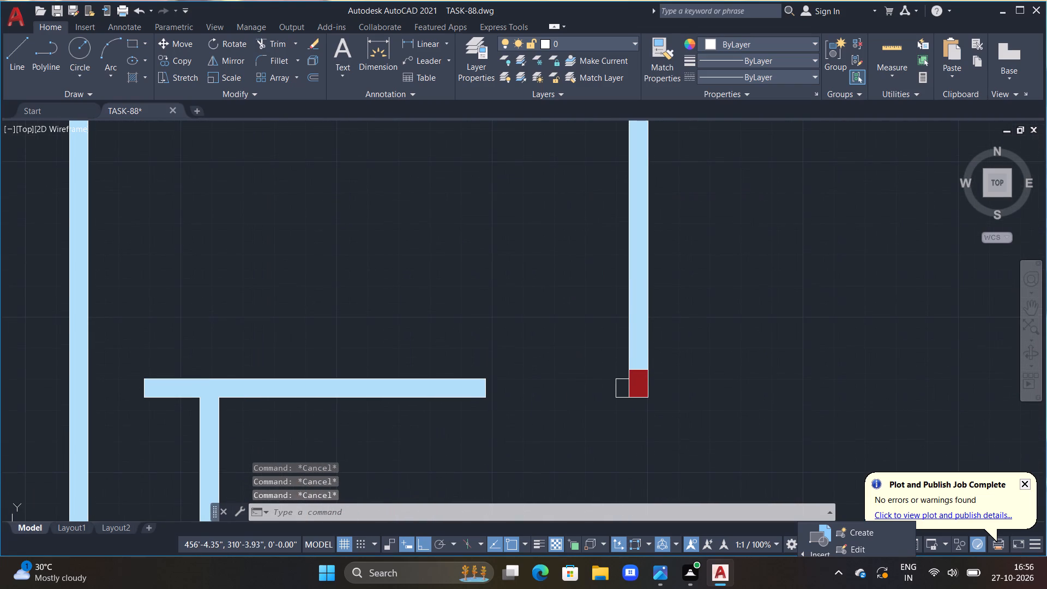
pyautogui.write('L')
pyautogui.press('space')
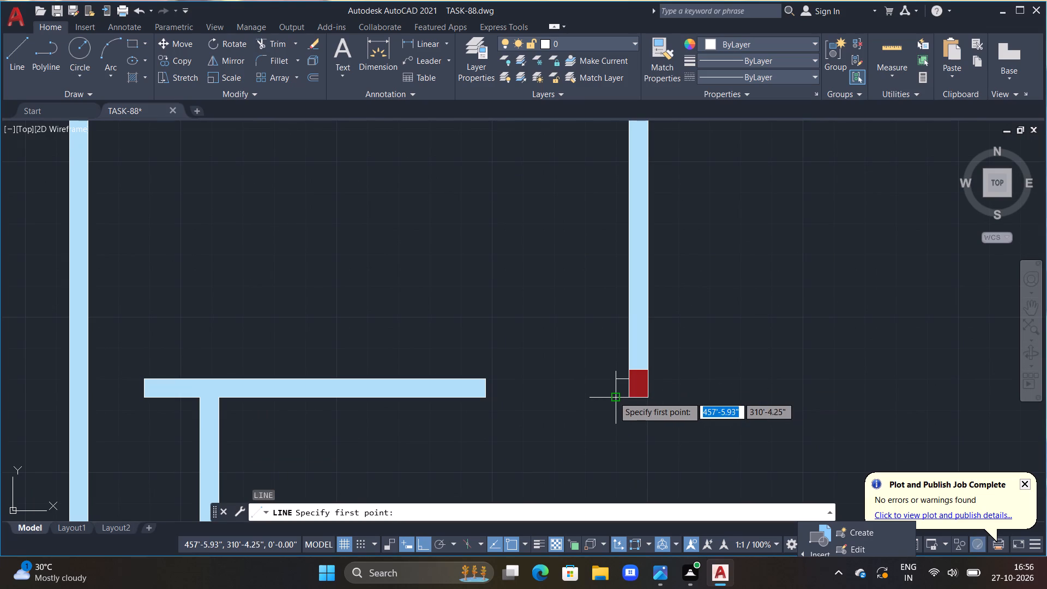
pyautogui.click(612, 396)
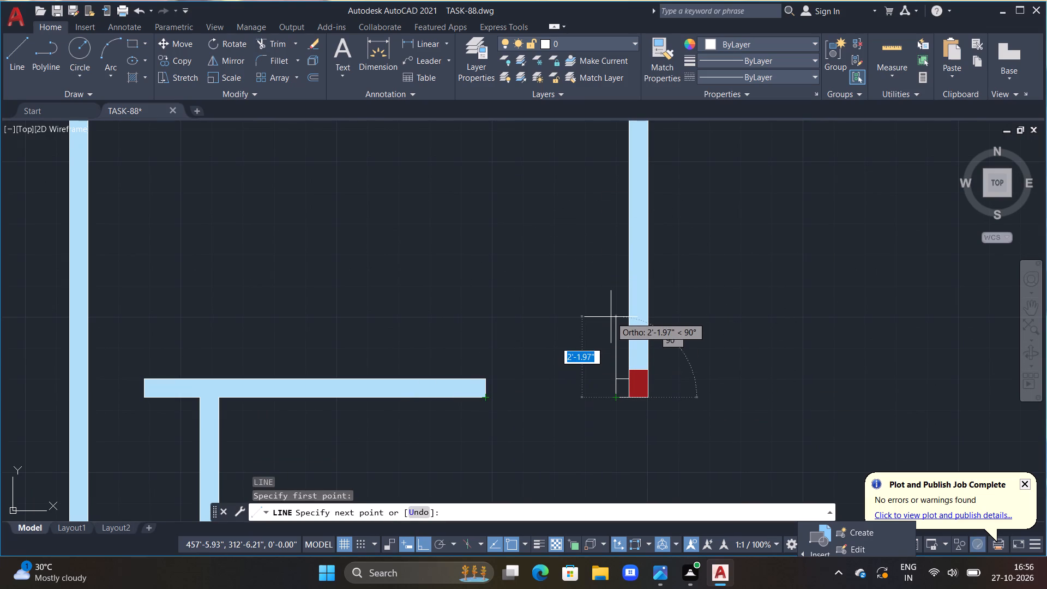
pyautogui.write('3\'6"')
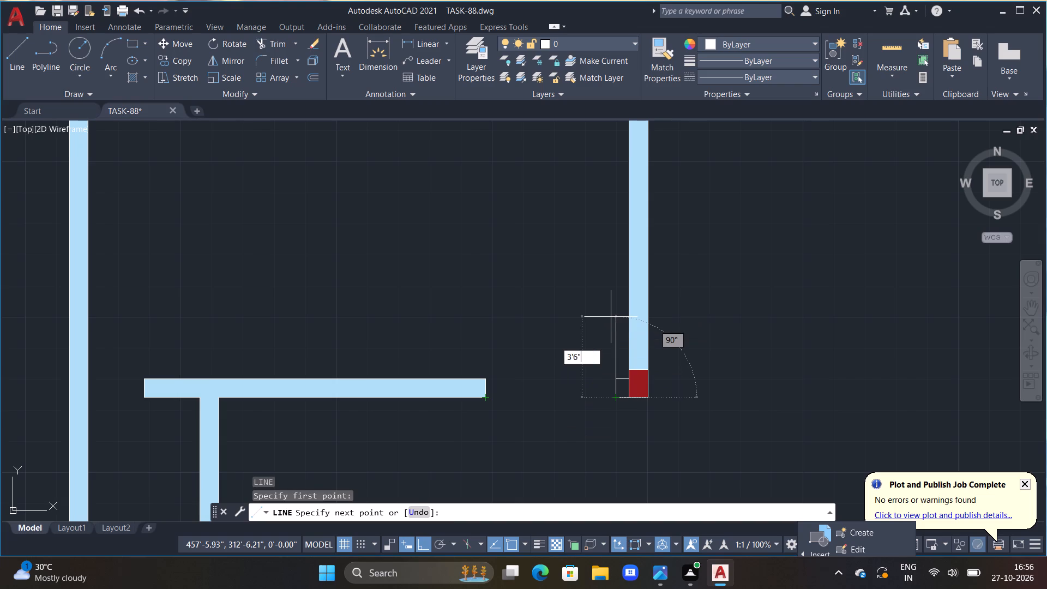
pyautogui.press('Return')
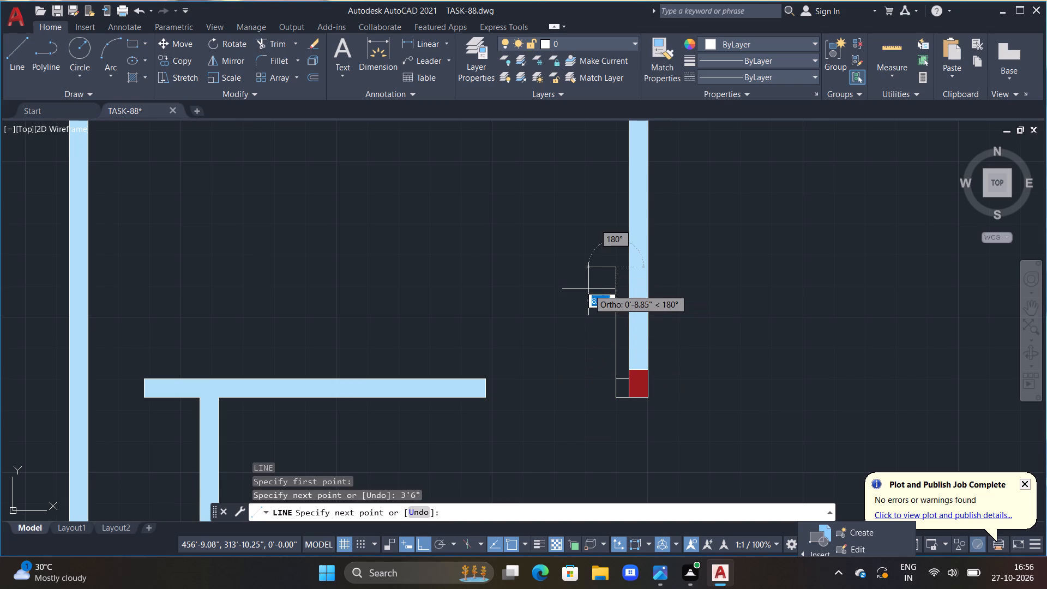
pyautogui.write('2"')
pyautogui.press('Return')
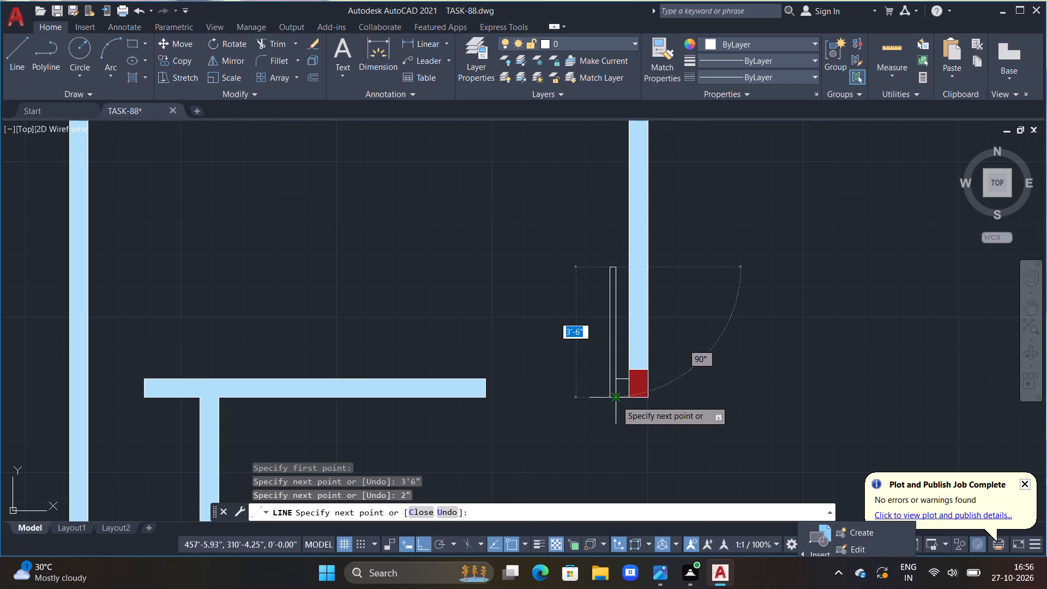
pyautogui.moveTo(619, 398); pyautogui.dragTo(615, 376, button='middle')
pyautogui.scroll(1, 615, 376)
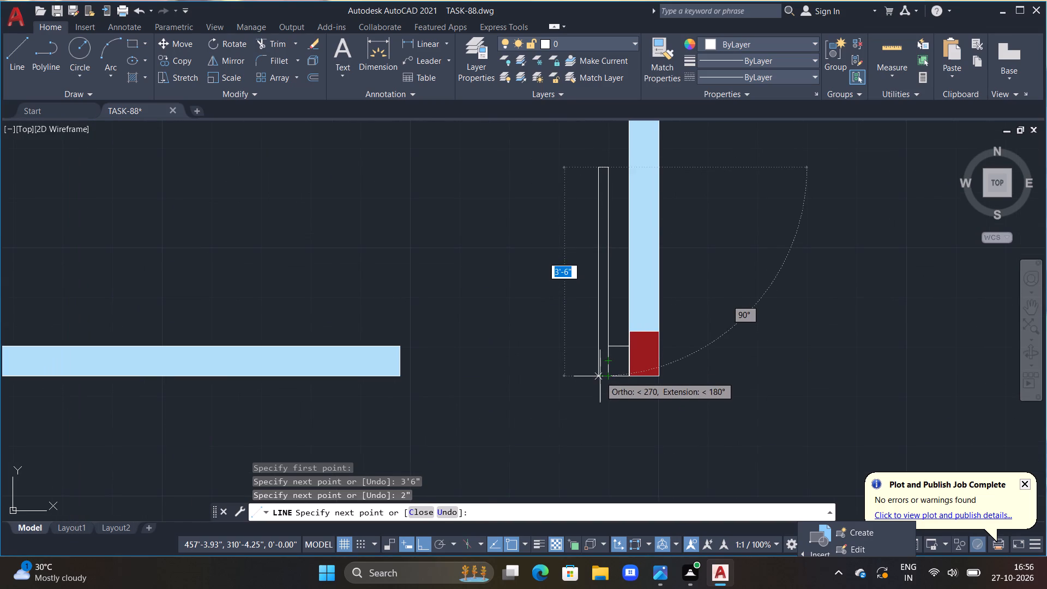
pyautogui.click(600, 376)
pyautogui.doubleClick(609, 378)
pyautogui.press('Escape')
# Draw a three-point door swing arc through the 3'6" leaf's top-right and top-left corners, ending at the opposite wall end's lower corner.
pyautogui.scroll(-2, 613, 372)
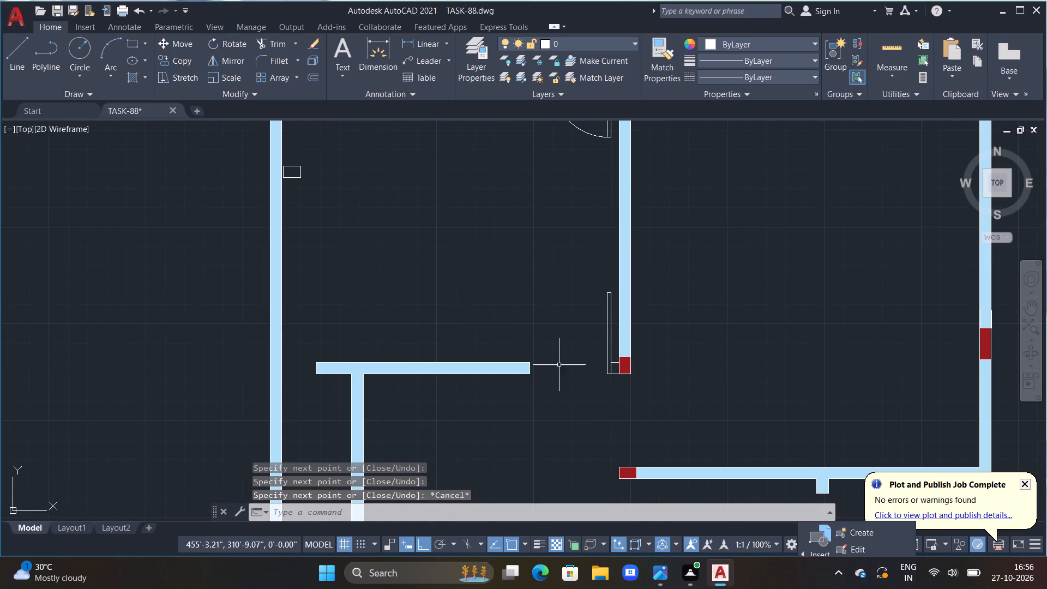
pyautogui.doubleClick(113, 46)
pyautogui.scroll(3, 583, 304)
pyautogui.doubleClick(620, 268)
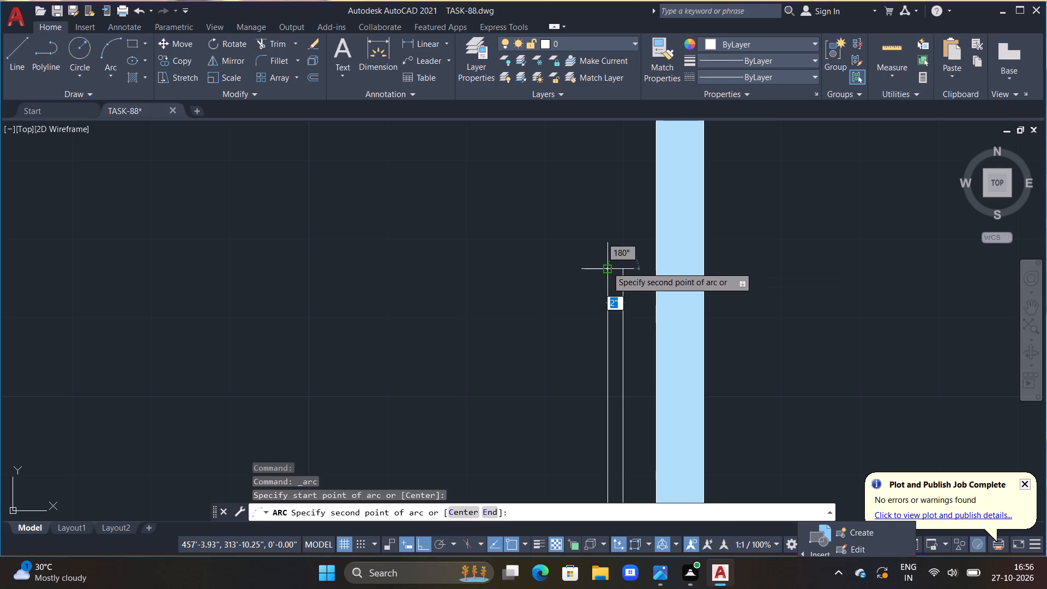
pyautogui.click(607, 267)
pyautogui.scroll(-3, 586, 260)
pyautogui.doubleClick(459, 417)
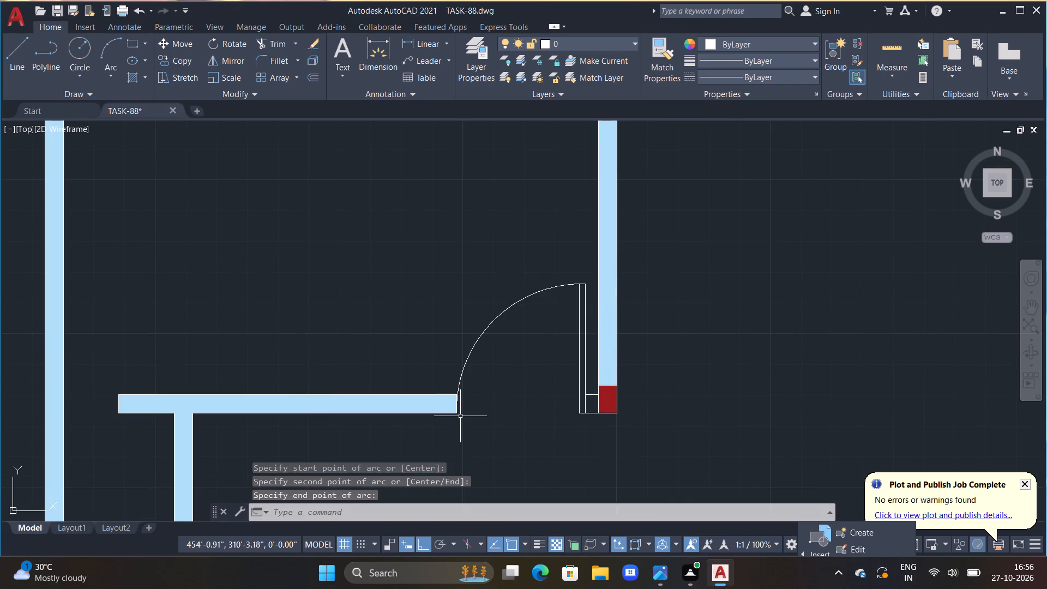
# Erase all four lines of the stray small rectangle beside the left outer wall's inner face.
pyautogui.scroll(-3, 496, 398)
pyautogui.moveTo(484, 414); pyautogui.dragTo(602, 341, button='middle')
pyautogui.press('Escape')
pyautogui.press('Escape')
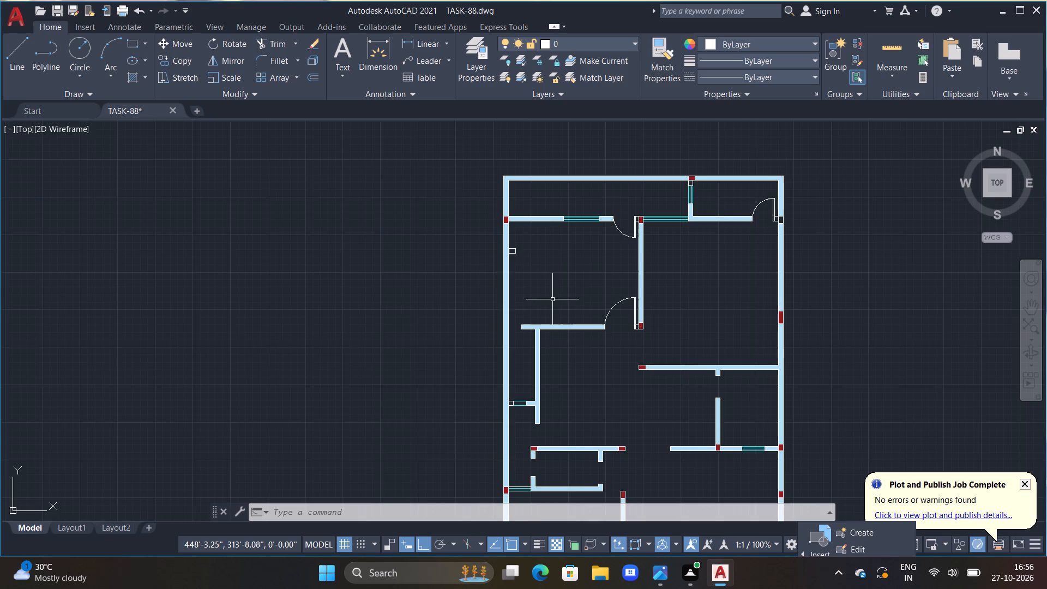
pyautogui.moveTo(552, 299); pyautogui.dragTo(595, 318, button='middle')
pyautogui.scroll(3, 566, 293)
pyautogui.moveTo(522, 184); pyautogui.dragTo(522, 260)
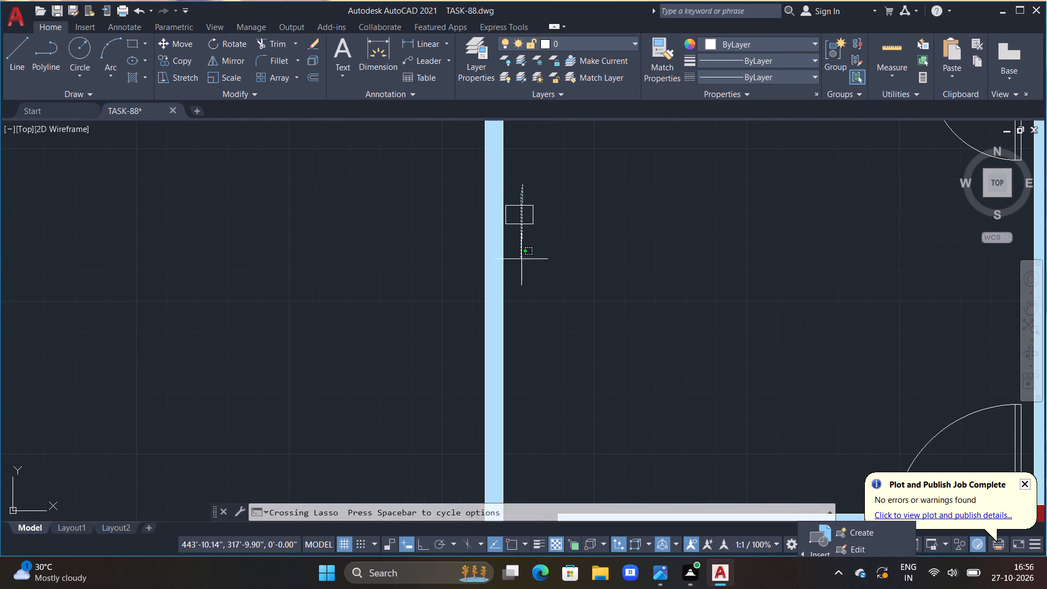
pyautogui.press('Delete')
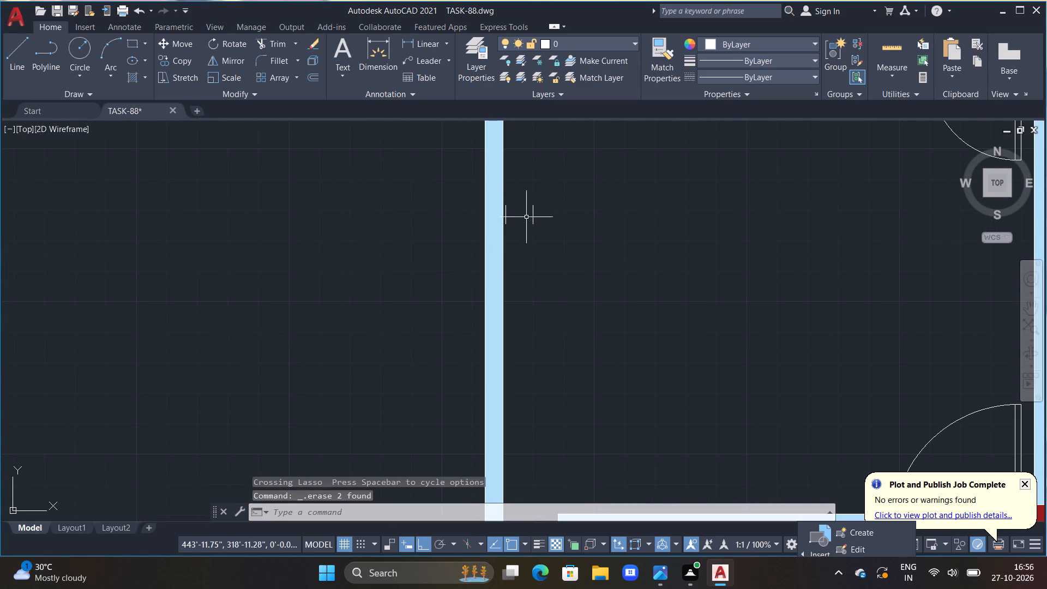
pyautogui.scroll(2, 525, 215)
pyautogui.doubleClick(471, 197)
pyautogui.click(541, 214)
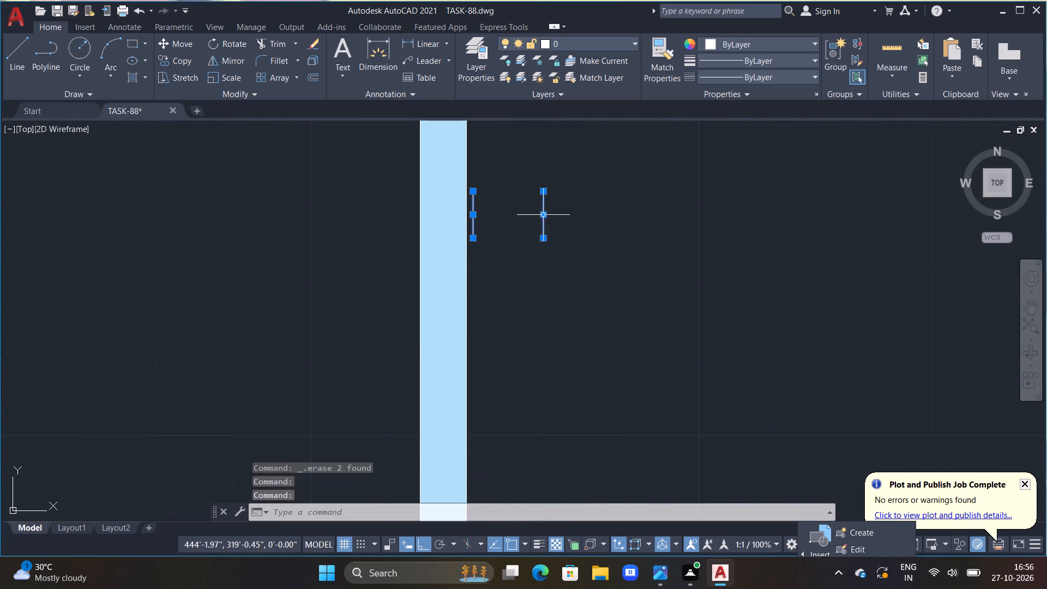
pyautogui.press('Delete')
# Draw a door-leaf outline from the left outer wall's inner face, level with the short T-wall's top edge: 1'6" down, 2" right, up, and back.
pyautogui.scroll(-3, 541, 245)
pyautogui.moveTo(554, 394); pyautogui.dragTo(588, 309, button='middle')
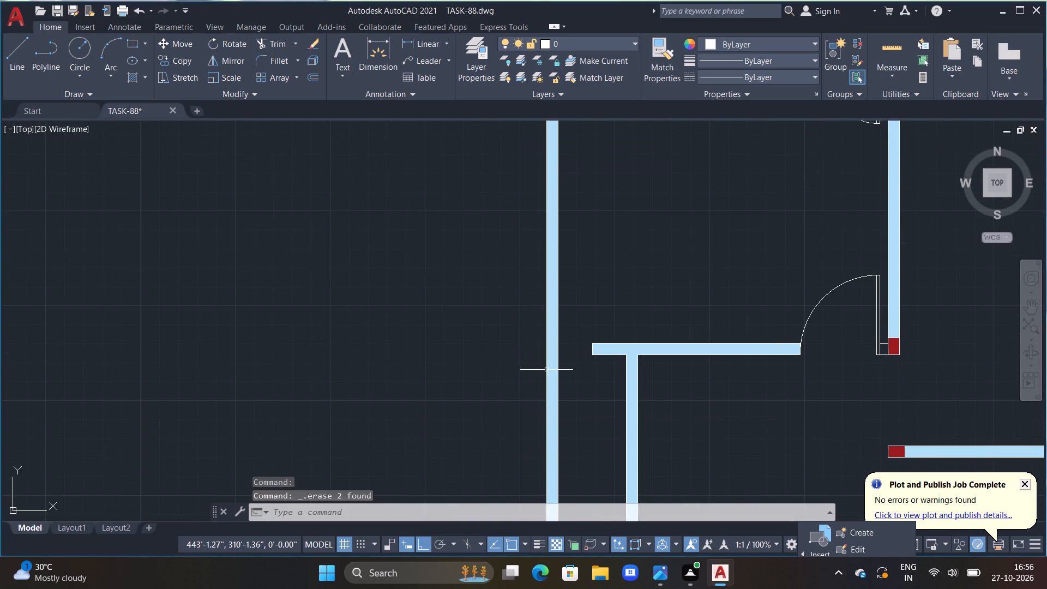
pyautogui.press('Escape')
pyautogui.press('Escape')
pyautogui.moveTo(563, 348); pyautogui.dragTo(594, 322, button='middle')
pyautogui.scroll(1, 593, 323)
pyautogui.moveTo(599, 329); pyautogui.dragTo(649, 315, button='middle')
pyautogui.scroll(1, 649, 315)
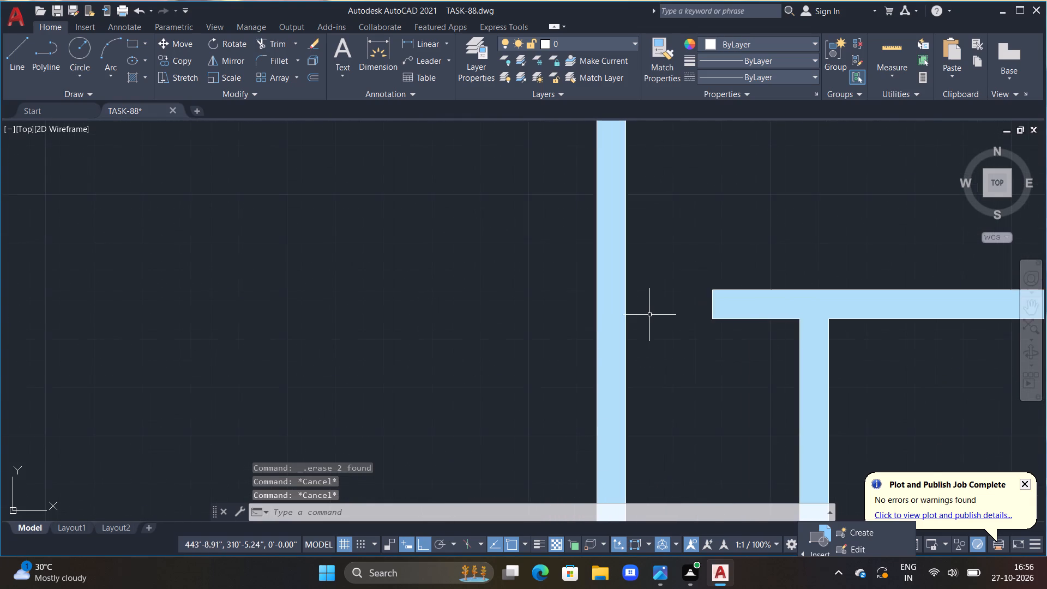
pyautogui.scroll(1, 650, 315)
pyautogui.write('L')
pyautogui.press('space')
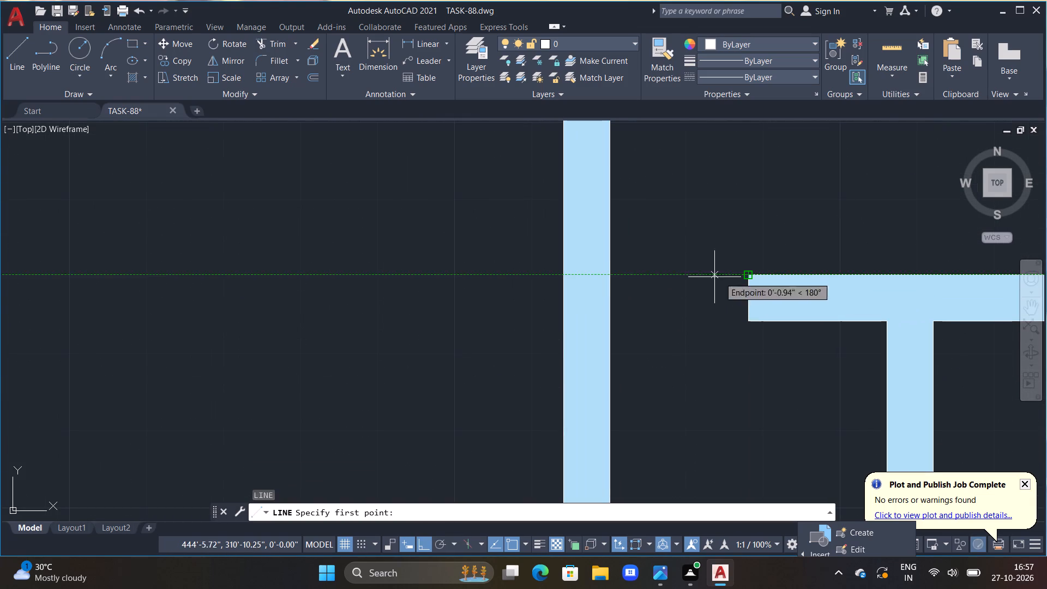
pyautogui.doubleClick(612, 274)
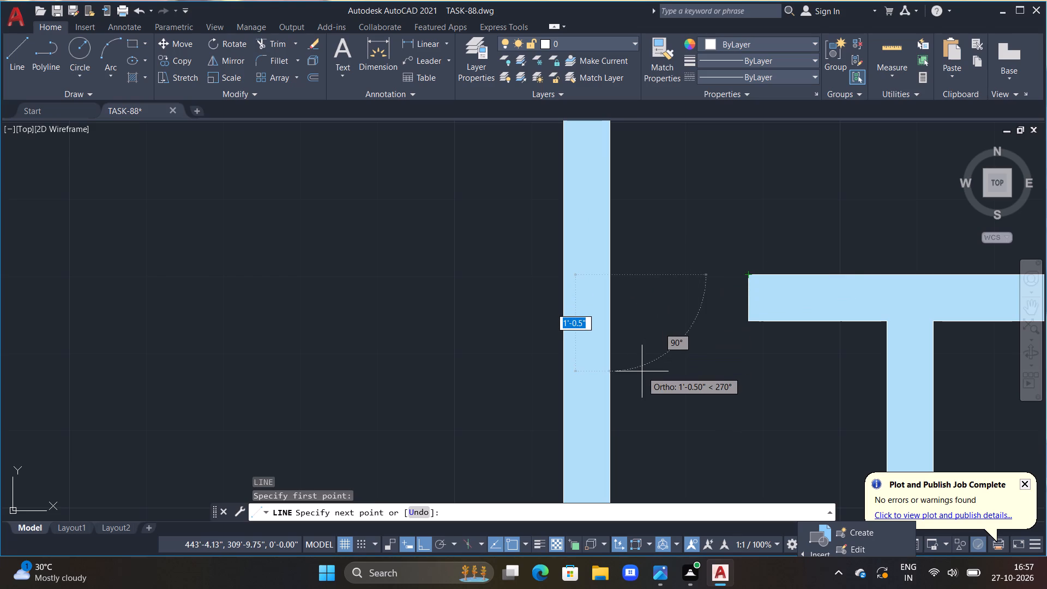
pyautogui.write('1\'6"')
pyautogui.press('Return')
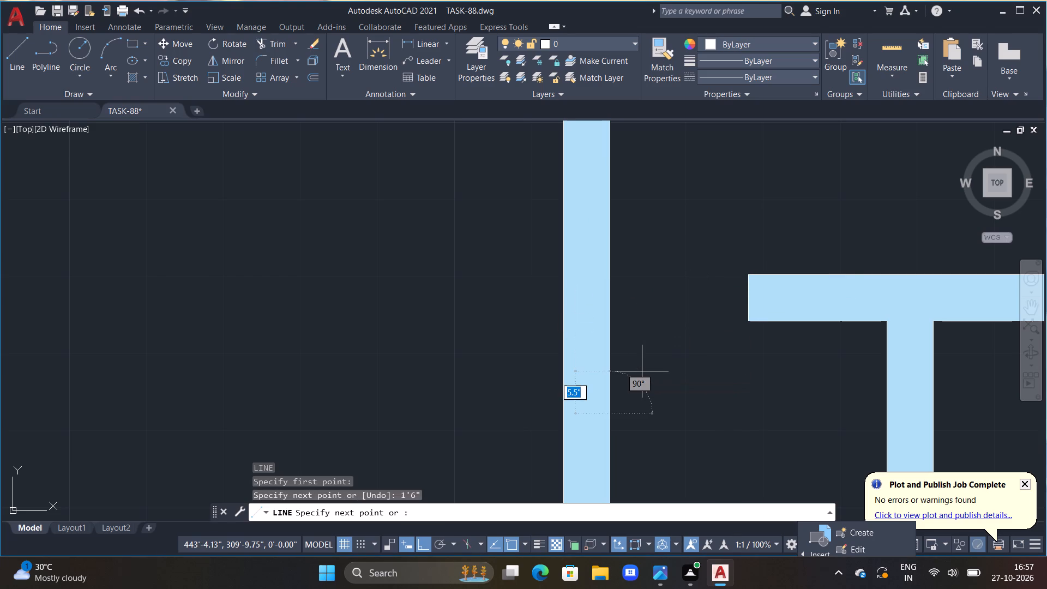
pyautogui.write('2"')
pyautogui.press('Return')
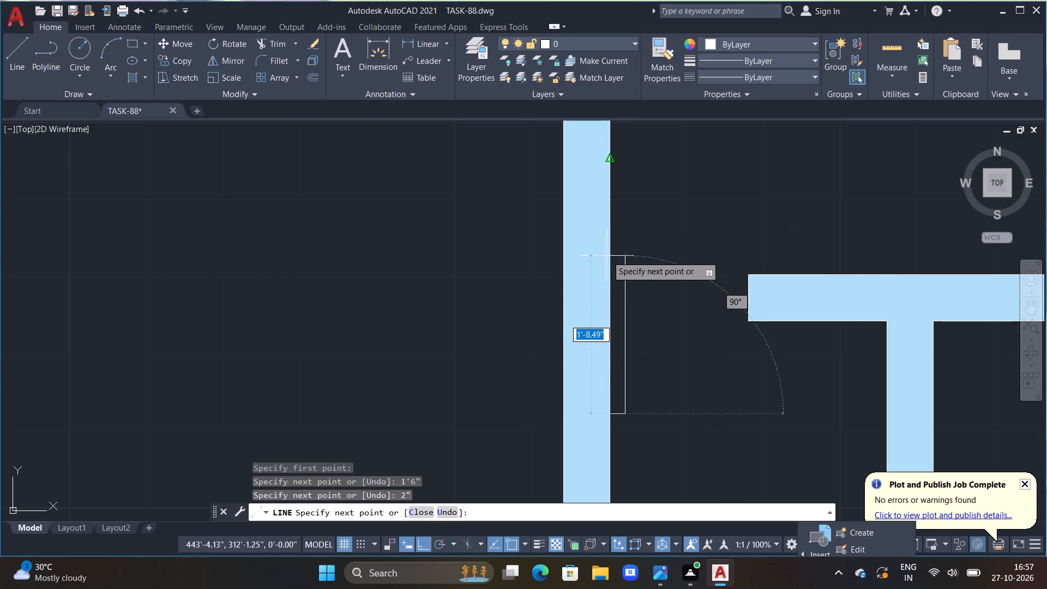
pyautogui.scroll(1, 607, 256)
pyautogui.scroll(-2, 607, 256)
pyautogui.scroll(1, 641, 261)
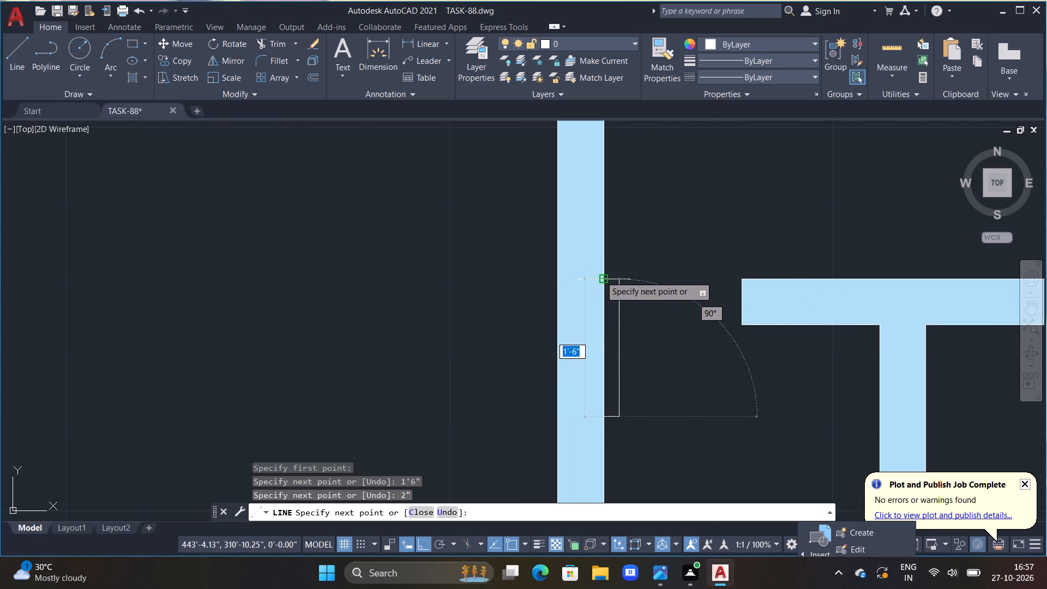
pyautogui.doubleClick(617, 279)
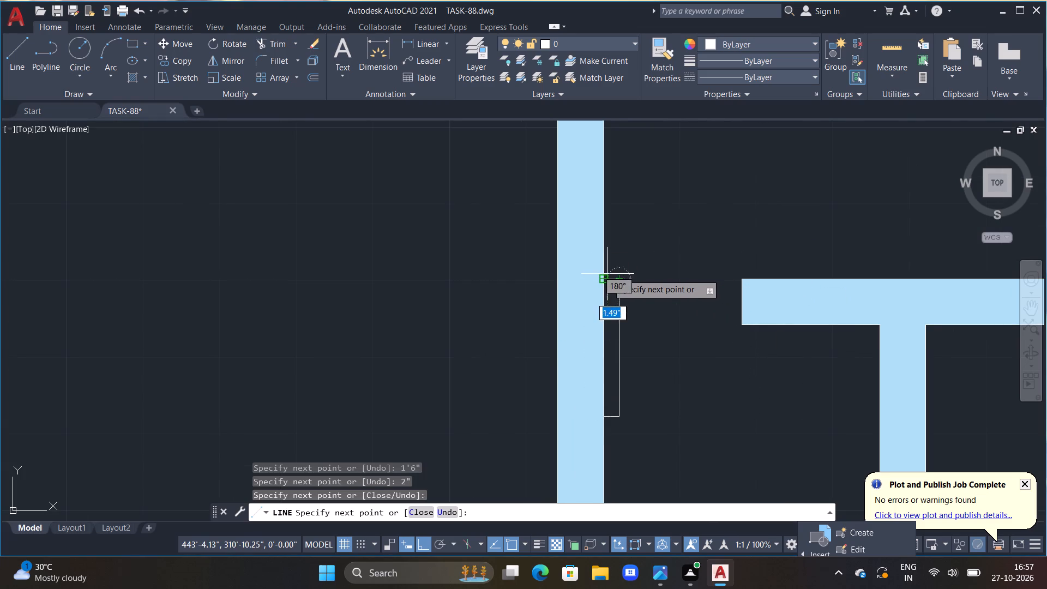
pyautogui.click(607, 274)
pyautogui.press('Escape')
# Draw a three-point door swing arc through that leaf's bottom-left and bottom-right corners, ending at the facing wall end's top corner.
pyautogui.scroll(-1, 658, 329)
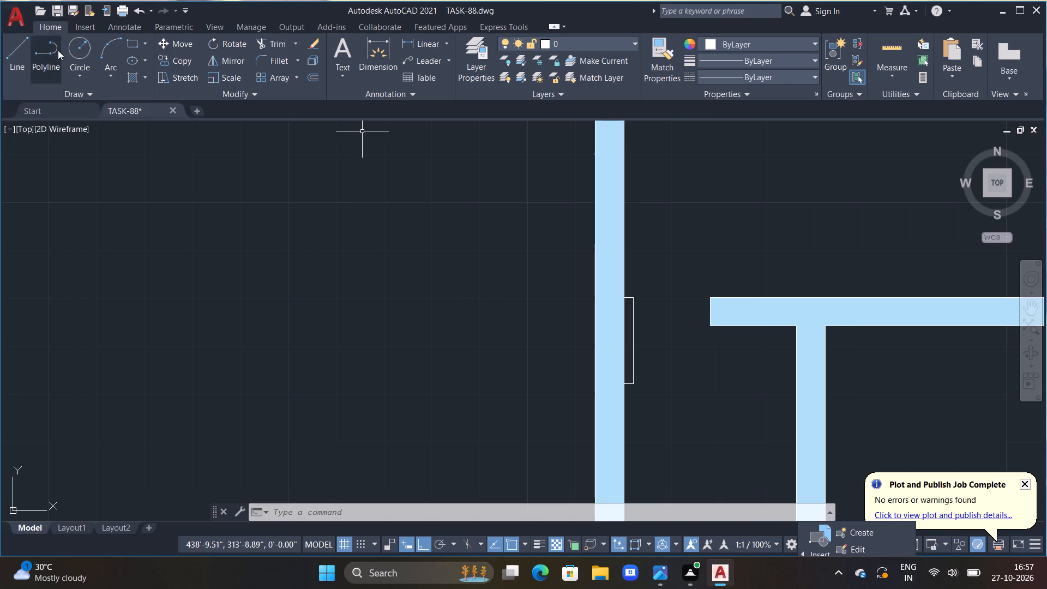
pyautogui.doubleClick(121, 44)
pyautogui.scroll(2, 630, 405)
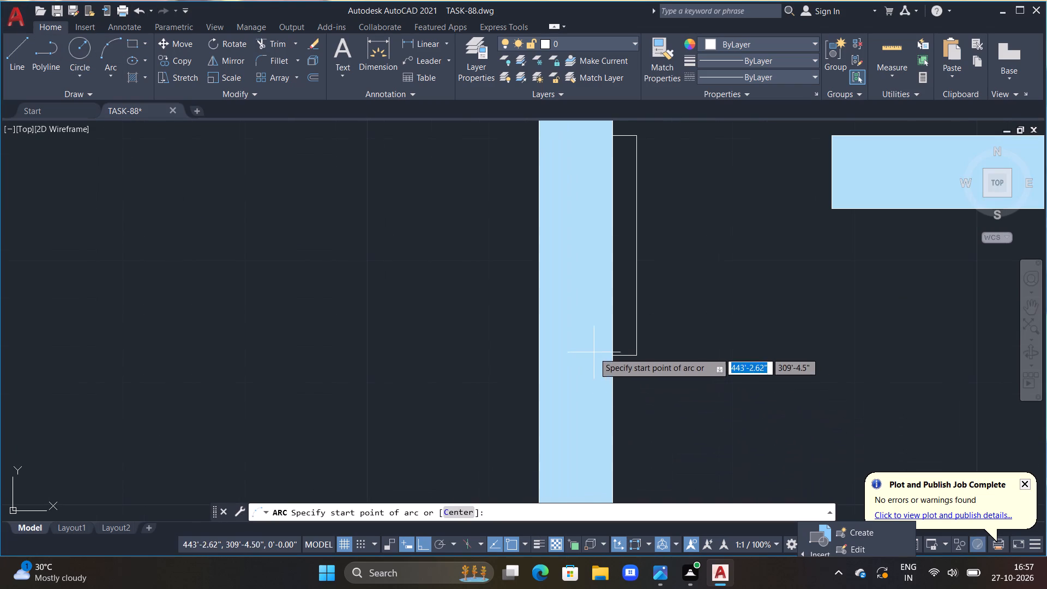
pyautogui.click(613, 357)
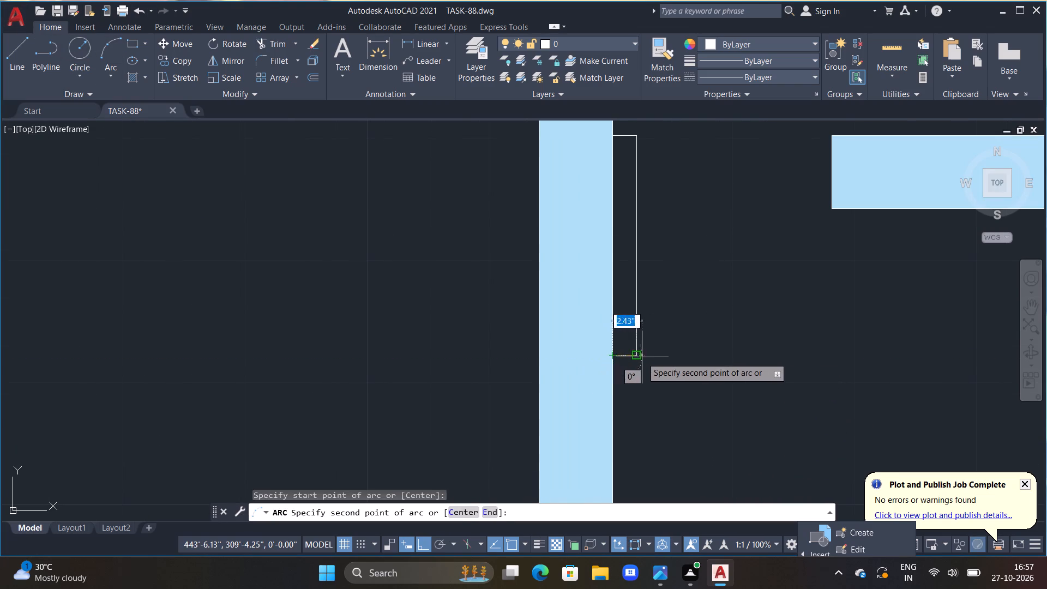
pyautogui.click(639, 353)
pyautogui.click(828, 137)
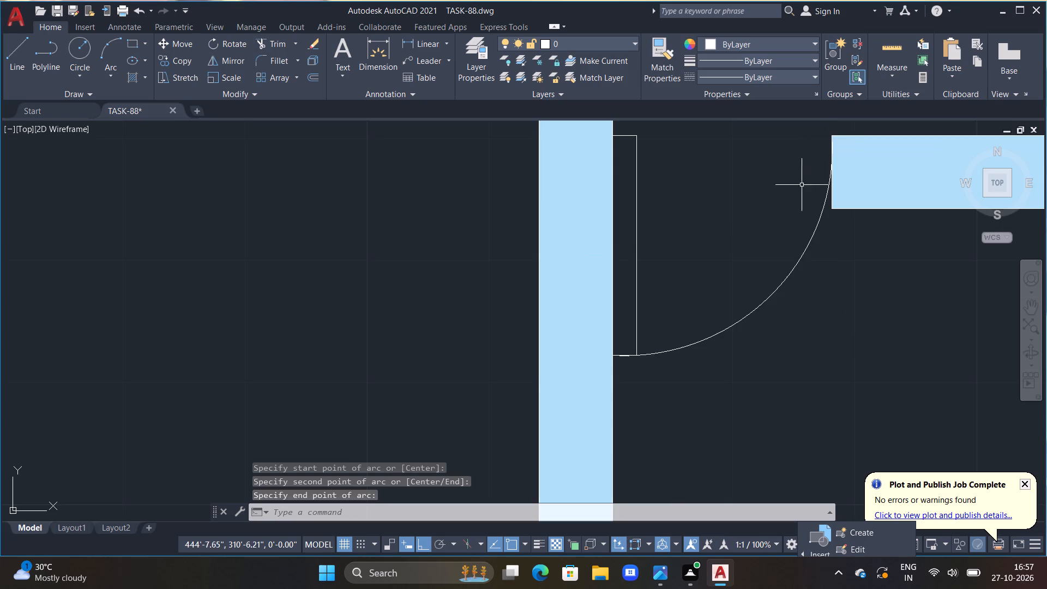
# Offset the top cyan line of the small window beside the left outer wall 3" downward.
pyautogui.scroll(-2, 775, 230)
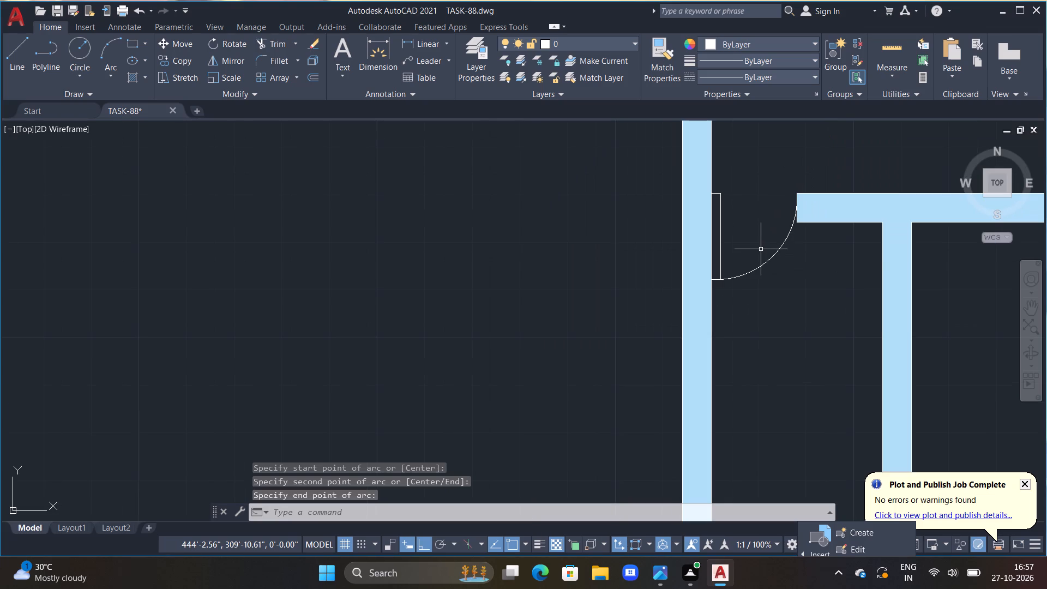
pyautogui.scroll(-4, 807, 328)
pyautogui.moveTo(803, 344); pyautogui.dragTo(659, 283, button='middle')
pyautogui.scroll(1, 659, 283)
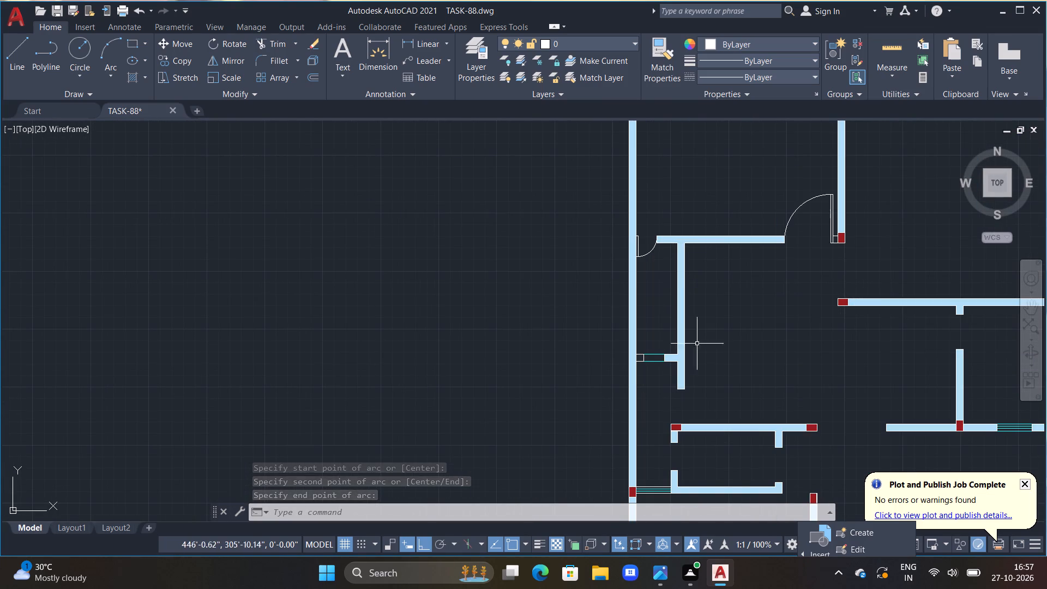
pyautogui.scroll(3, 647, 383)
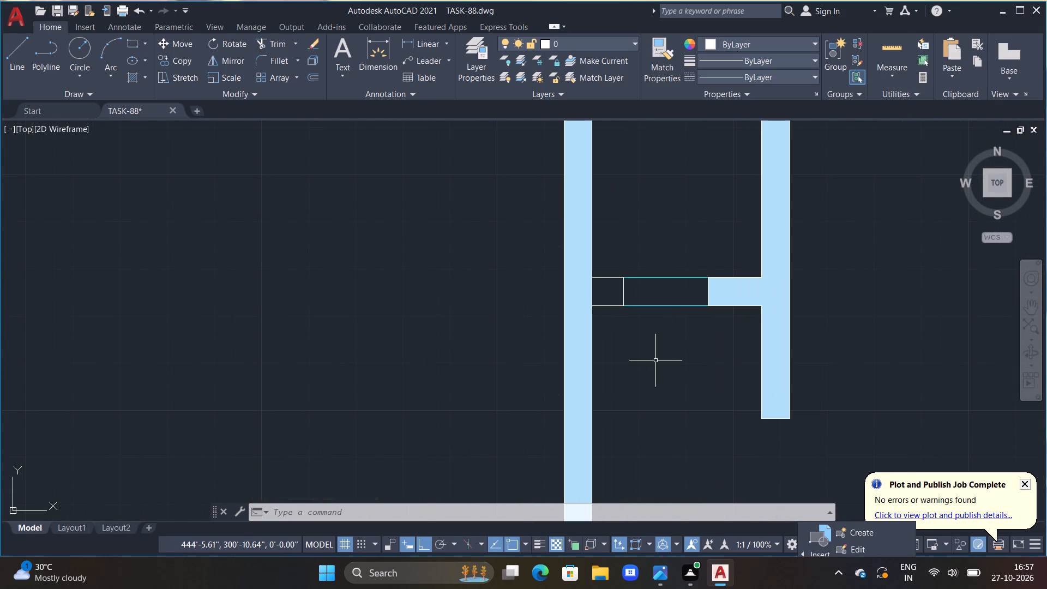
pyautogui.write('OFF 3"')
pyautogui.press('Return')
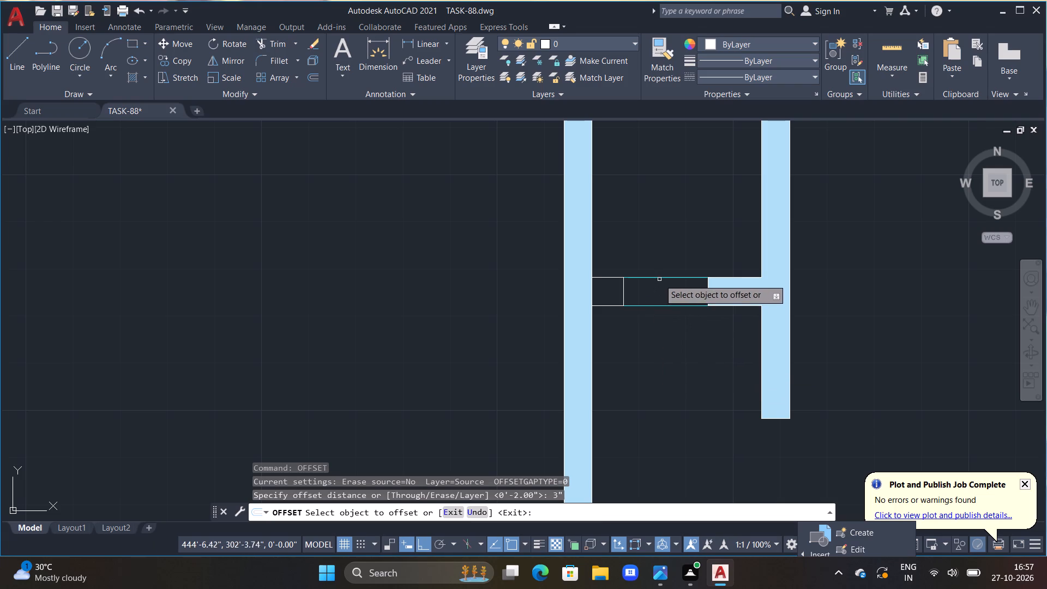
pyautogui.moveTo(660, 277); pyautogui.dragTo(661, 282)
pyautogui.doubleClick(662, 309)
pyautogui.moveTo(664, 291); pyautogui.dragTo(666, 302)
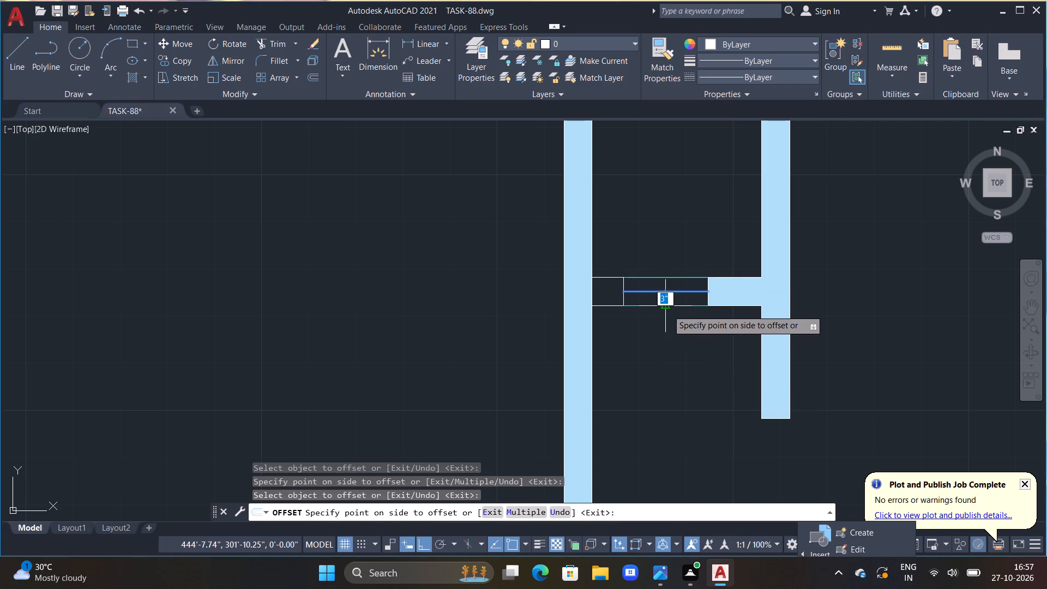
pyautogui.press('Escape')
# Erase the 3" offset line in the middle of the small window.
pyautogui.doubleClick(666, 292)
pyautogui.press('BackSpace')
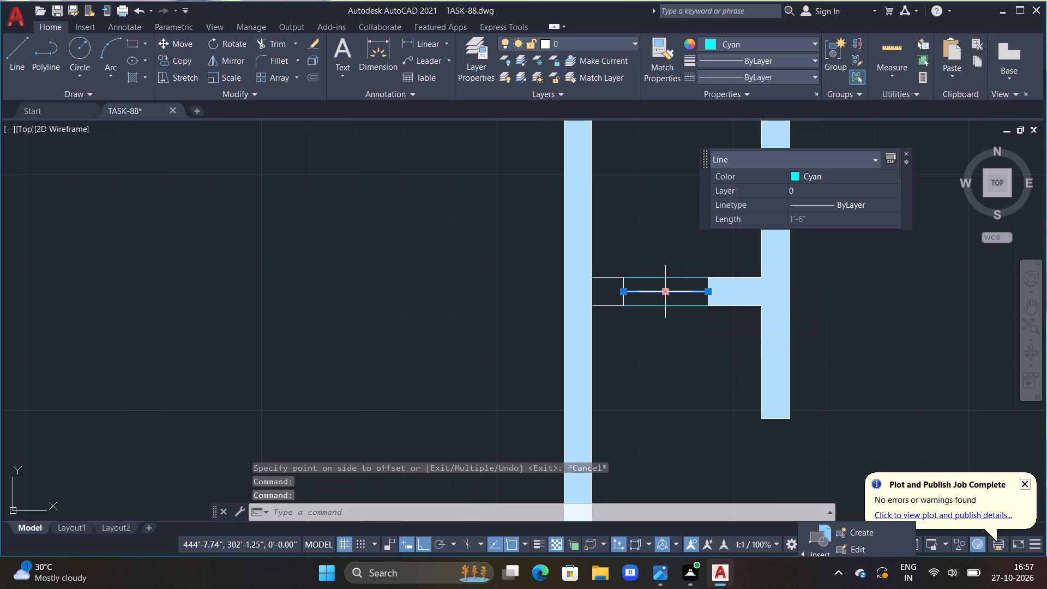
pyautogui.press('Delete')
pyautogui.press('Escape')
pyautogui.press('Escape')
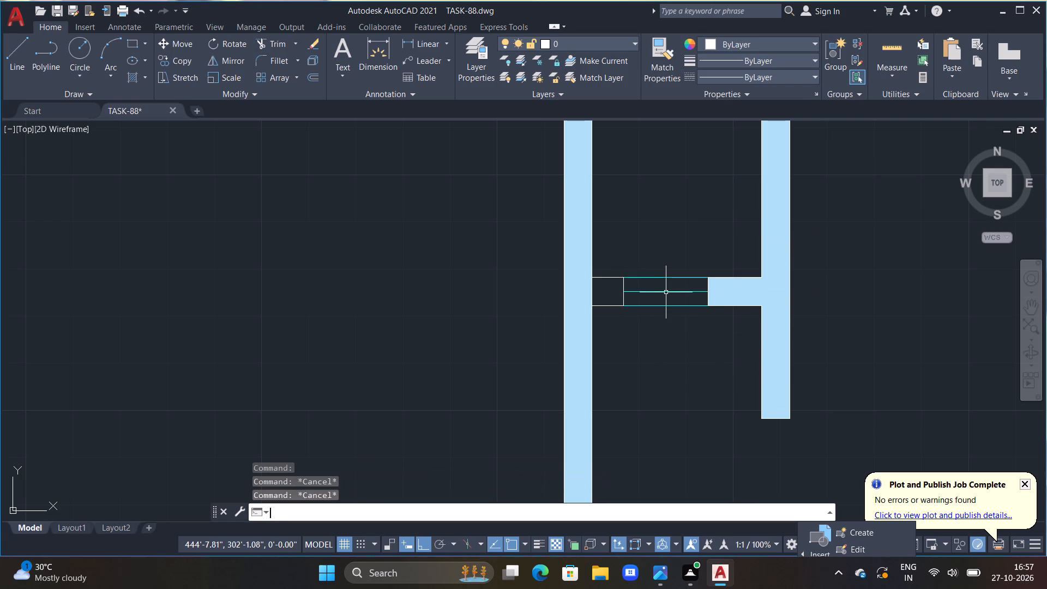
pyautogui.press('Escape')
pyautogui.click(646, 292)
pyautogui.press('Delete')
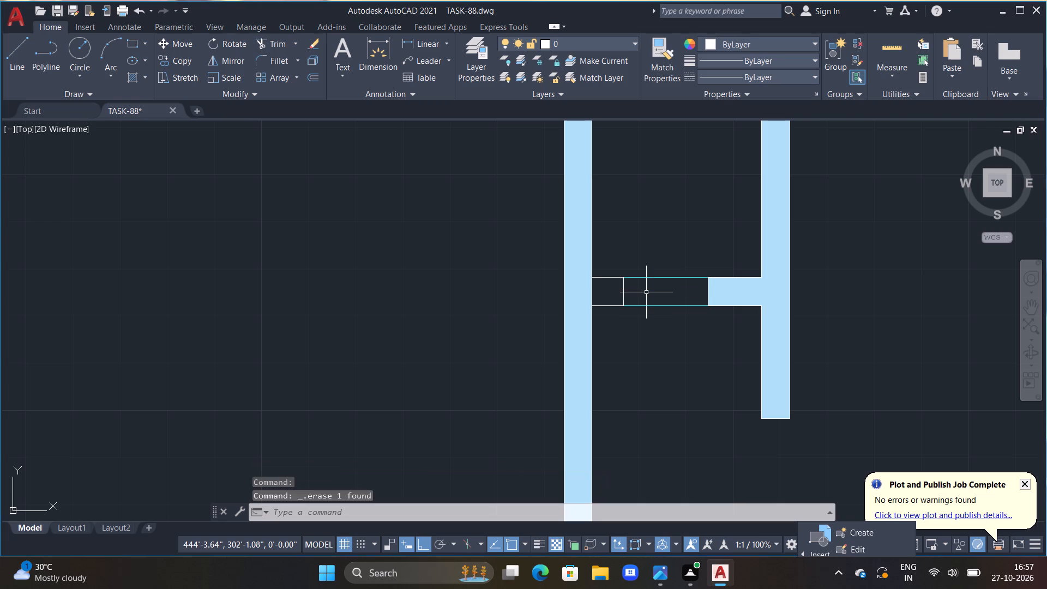
# Offset the small window's top cyan line 2" downward, and offset the resulting line another 2" downward.
pyautogui.write('OF')
pyautogui.press('space')
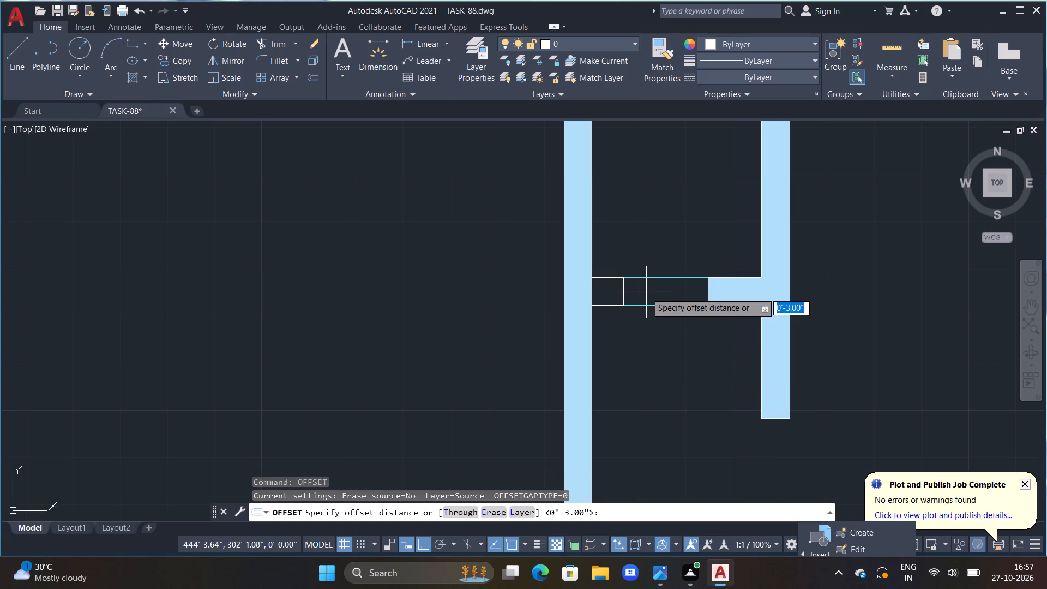
pyautogui.write('2"')
pyautogui.press('Return')
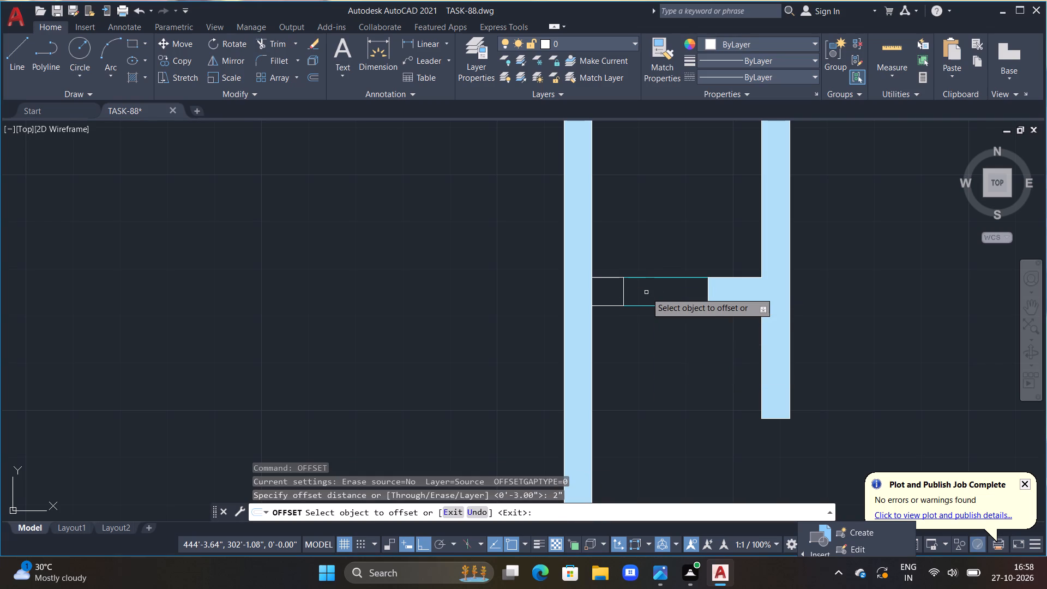
pyautogui.click(683, 279)
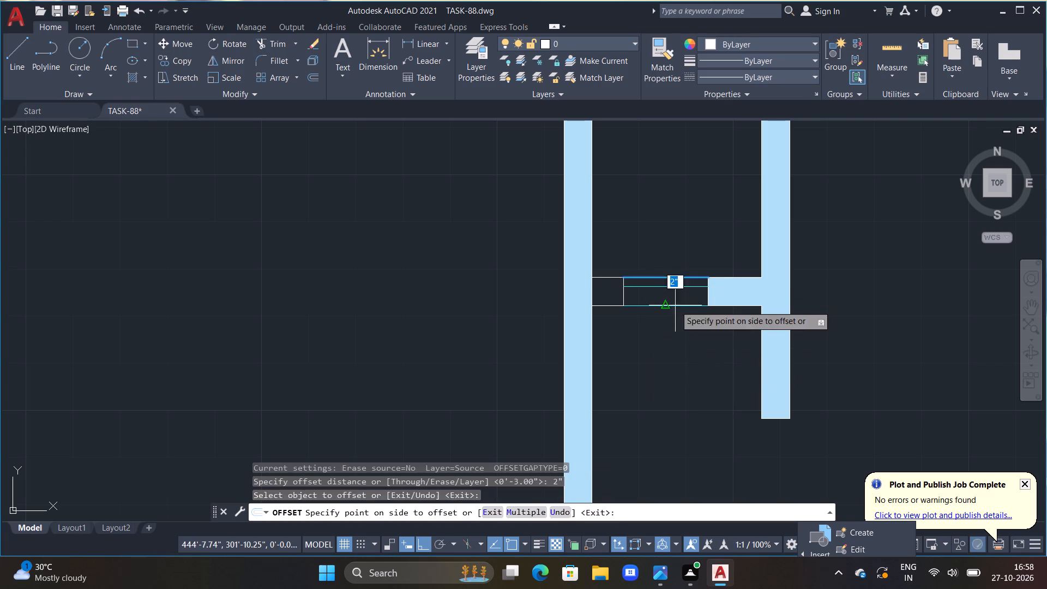
pyautogui.click(674, 307)
pyautogui.moveTo(672, 288); pyautogui.dragTo(672, 293)
pyautogui.click(660, 370)
pyautogui.scroll(-2, 661, 371)
pyautogui.press('Escape')
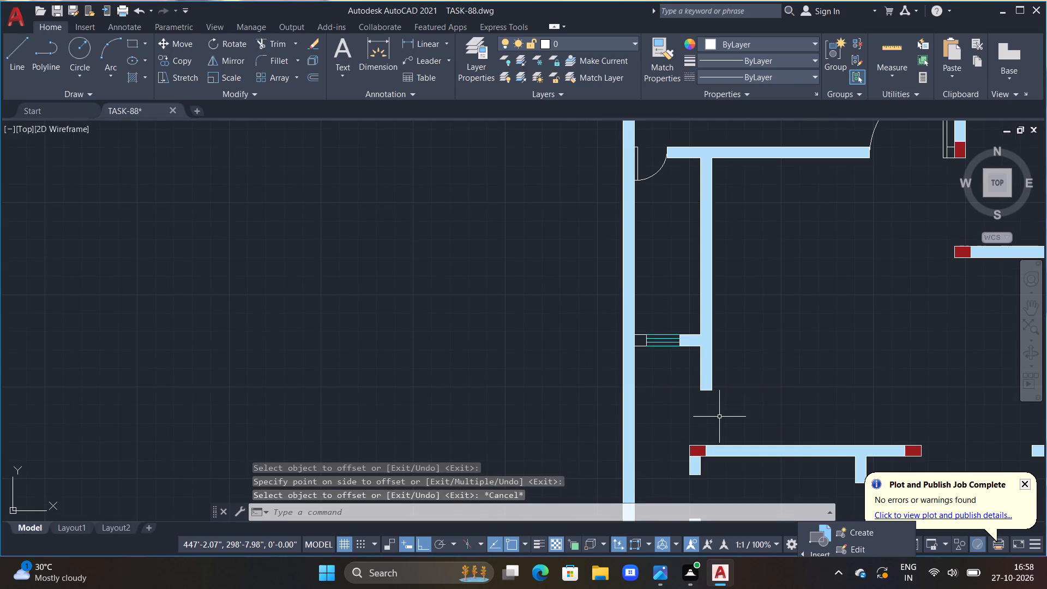
pyautogui.press('Escape')
# Draw a door-leaf outline from the red junction's top-right corner below the window: 2'6" right, 2" up, left, and down to the junction's top midpoint.
pyautogui.moveTo(732, 404); pyautogui.dragTo(615, 326, button='middle')
pyautogui.press('Escape')
pyautogui.scroll(-1, 653, 388)
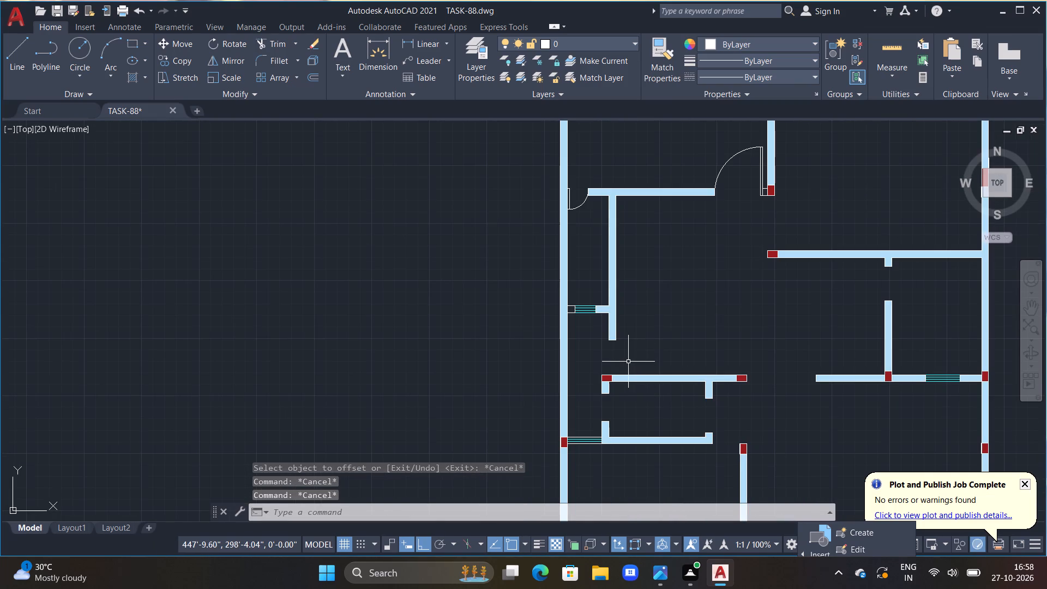
pyautogui.scroll(2, 629, 360)
pyautogui.moveTo(630, 360); pyautogui.dragTo(663, 350, button='middle')
pyautogui.press('l')
pyautogui.press('space')
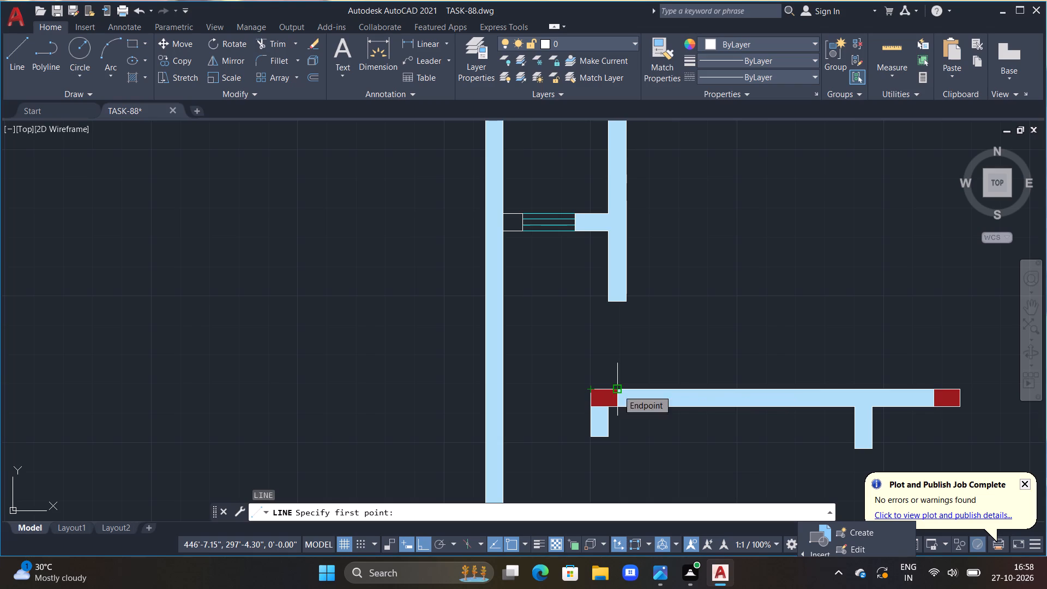
pyautogui.doubleClick(618, 390)
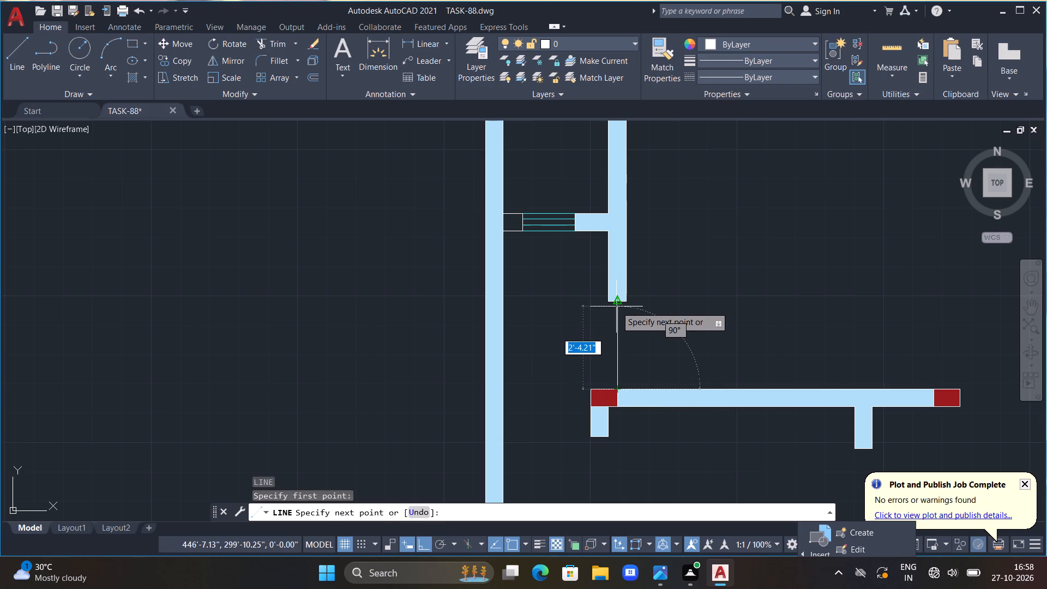
pyautogui.write('2\'6"')
pyautogui.press('Return')
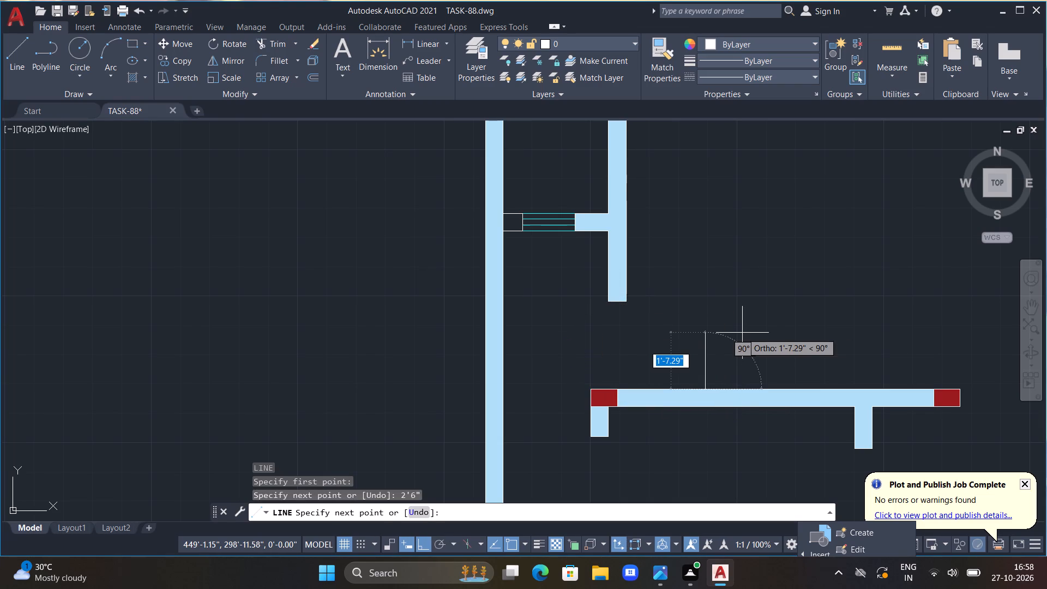
pyautogui.write('2"')
pyautogui.press('Return')
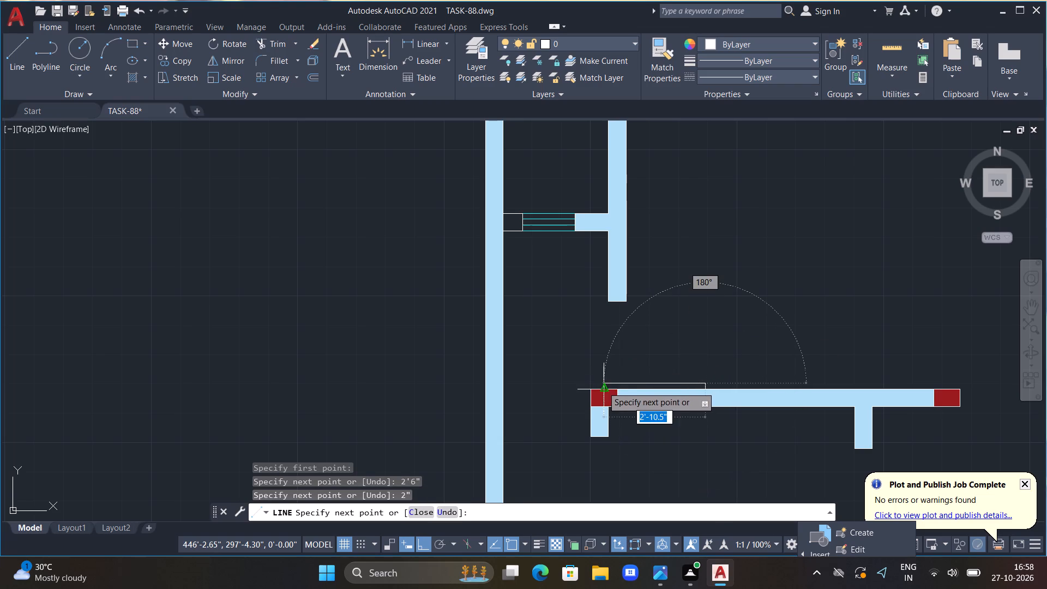
pyautogui.scroll(2, 603, 384)
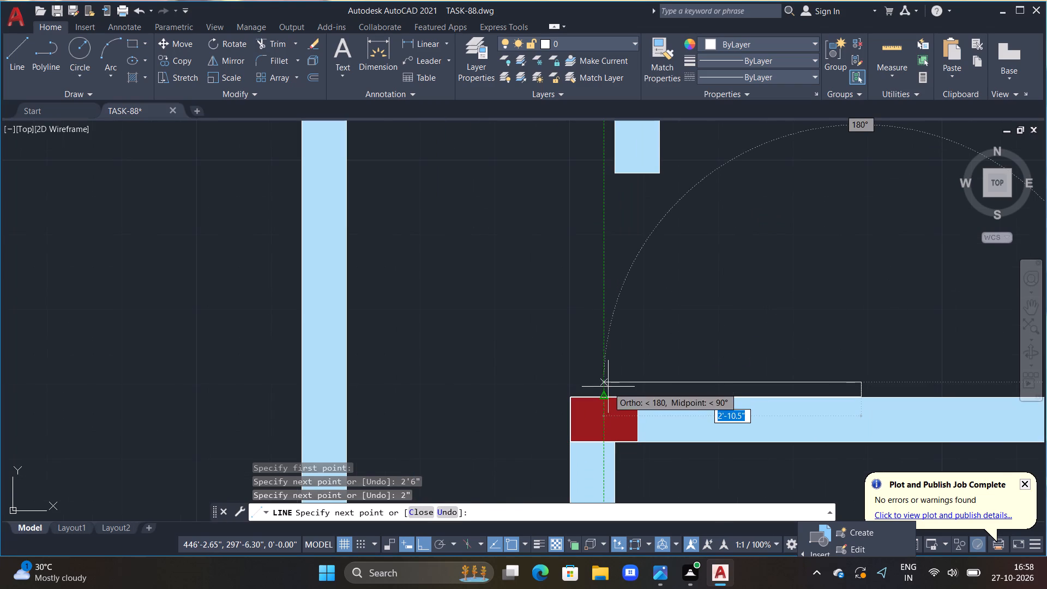
pyautogui.doubleClick(603, 379)
pyautogui.click(605, 391)
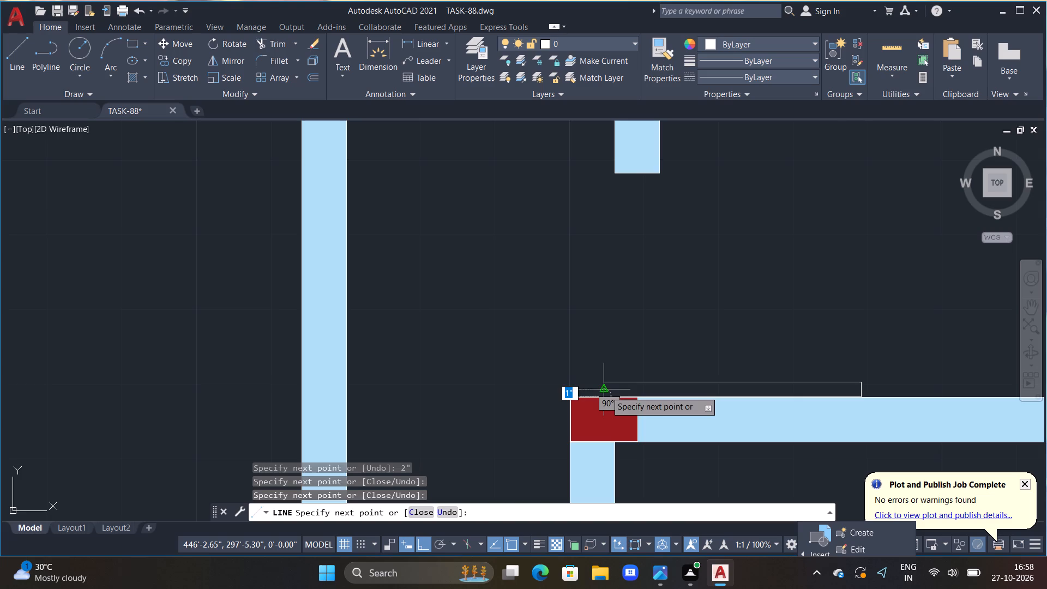
pyautogui.press('Escape')
# Draw a three-point swing arc from the door leaf's lower free corner through its upper free corner to the wall end above.
pyautogui.scroll(-3, 661, 389)
pyautogui.moveTo(682, 366); pyautogui.dragTo(606, 320, button='middle')
pyautogui.scroll(1, 606, 320)
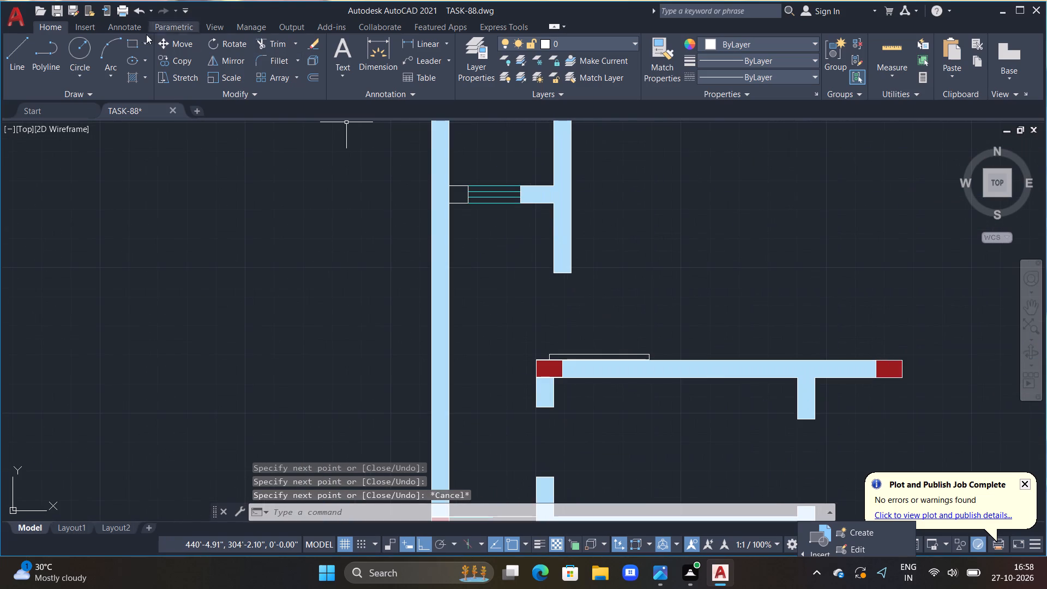
pyautogui.doubleClick(112, 41)
pyautogui.scroll(2, 658, 358)
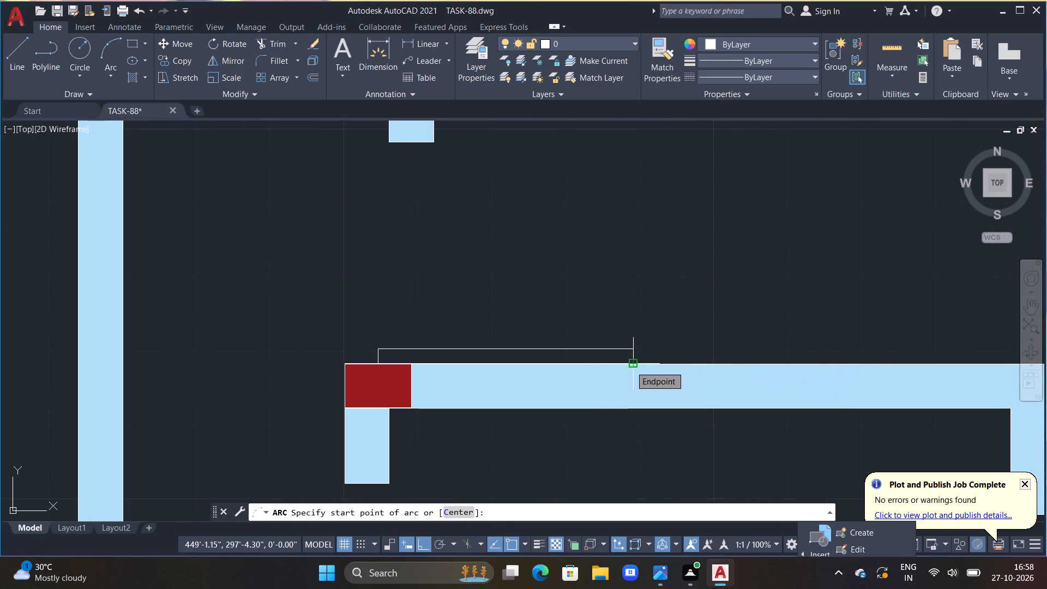
pyautogui.click(630, 366)
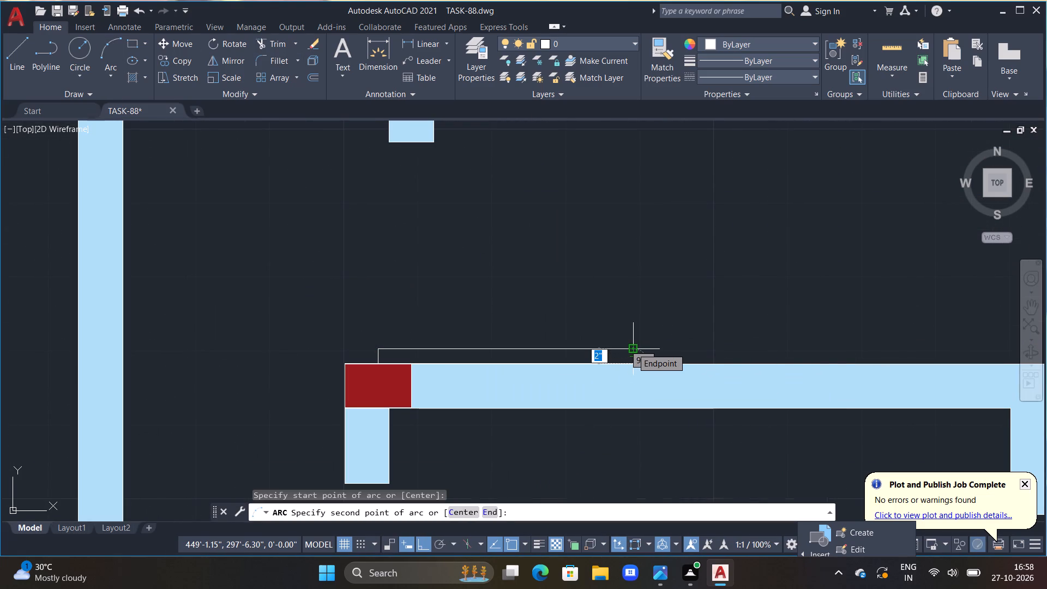
pyautogui.click(632, 348)
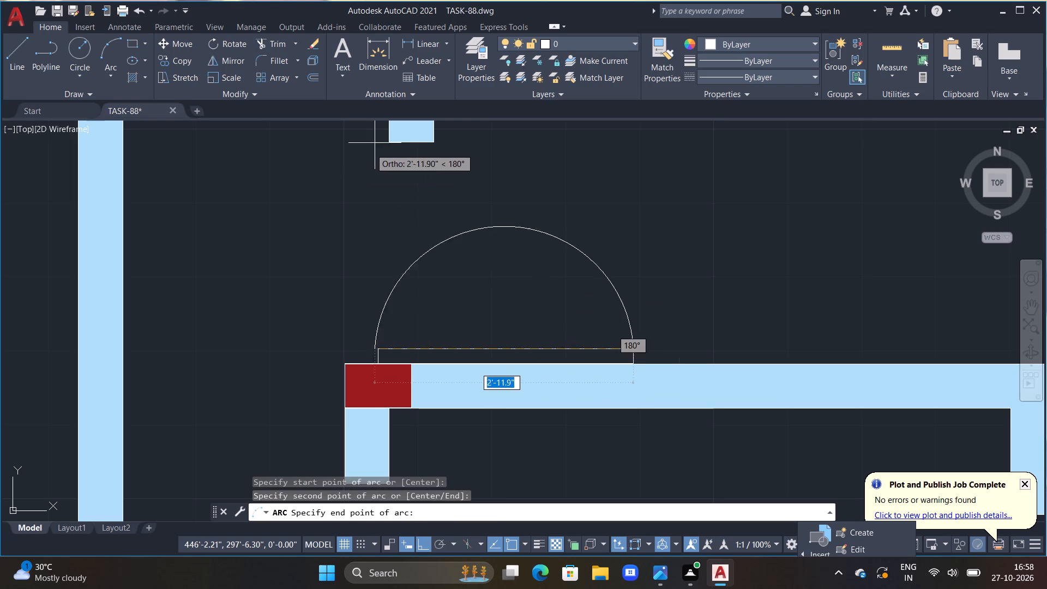
pyautogui.click(388, 142)
# Draw a door-leaf outline from the top-right corner of the small room's lower-right wall stub: 2'6" left, 2" up, right, and down to the start.
pyautogui.scroll(-3, 450, 187)
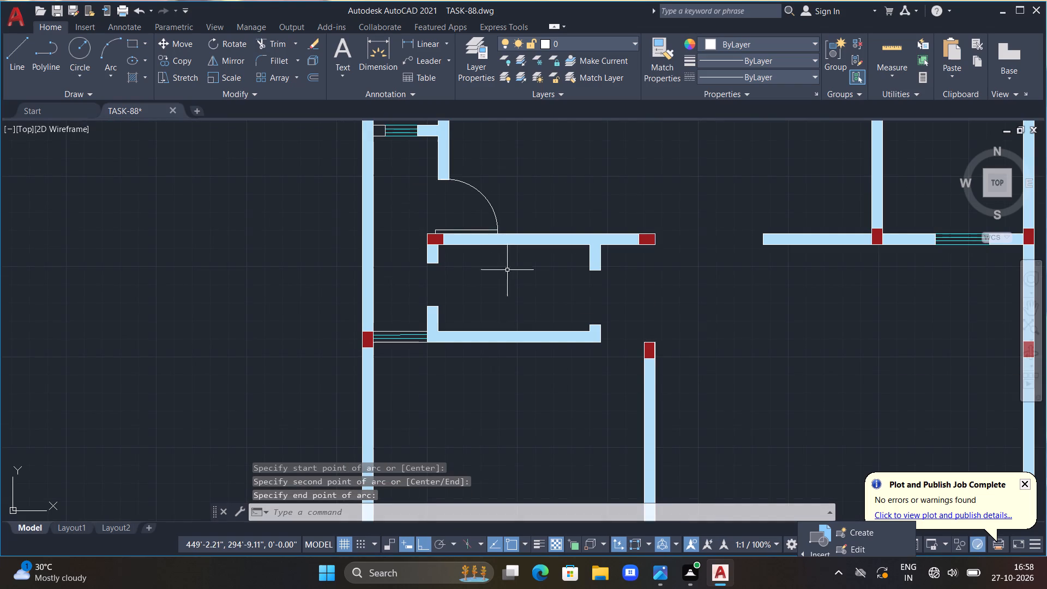
pyautogui.scroll(1, 530, 225)
pyautogui.scroll(-2, 520, 244)
pyautogui.scroll(-1, 535, 293)
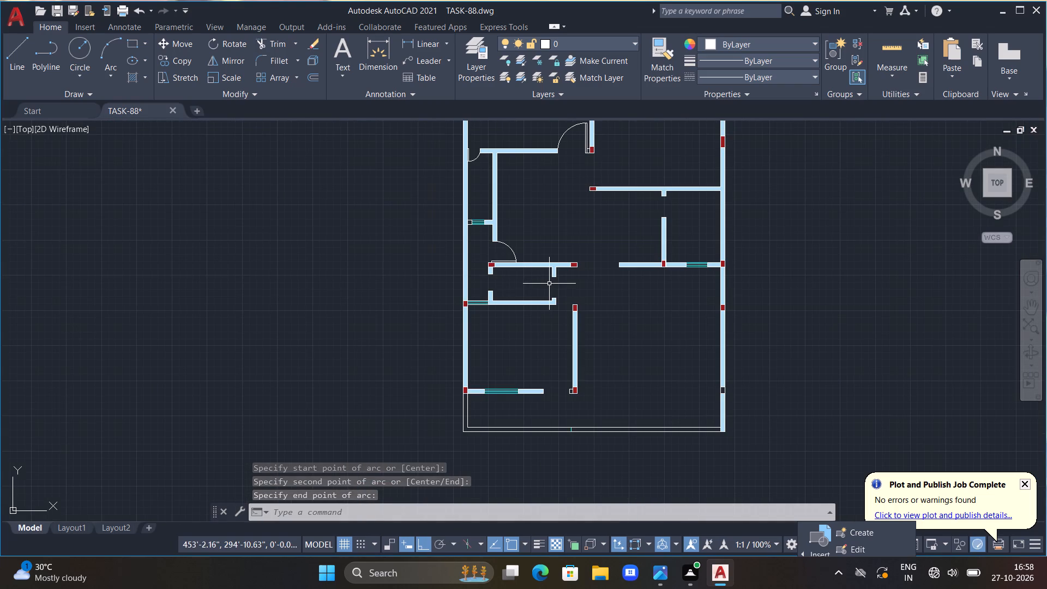
pyautogui.scroll(2, 583, 305)
pyautogui.moveTo(502, 243); pyautogui.dragTo(549, 261, button='middle')
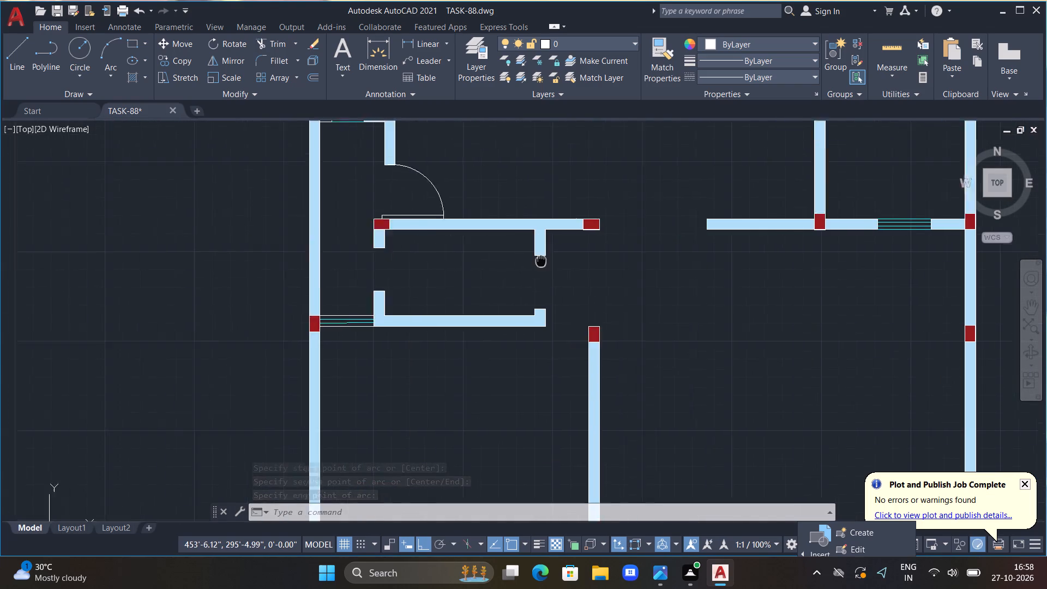
pyautogui.moveTo(549, 261); pyautogui.dragTo(583, 261, button='middle')
pyautogui.scroll(2, 583, 261)
pyautogui.moveTo(582, 263); pyautogui.dragTo(613, 249, button='middle')
pyautogui.scroll(1, 613, 249)
pyautogui.scroll(-1, 617, 248)
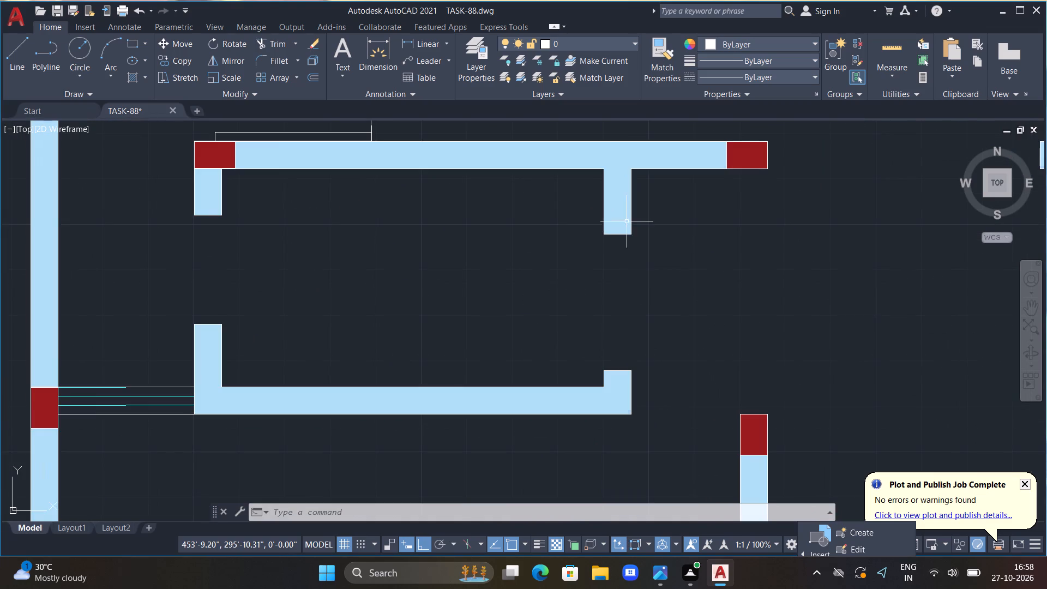
pyautogui.write('L')
pyautogui.press('space')
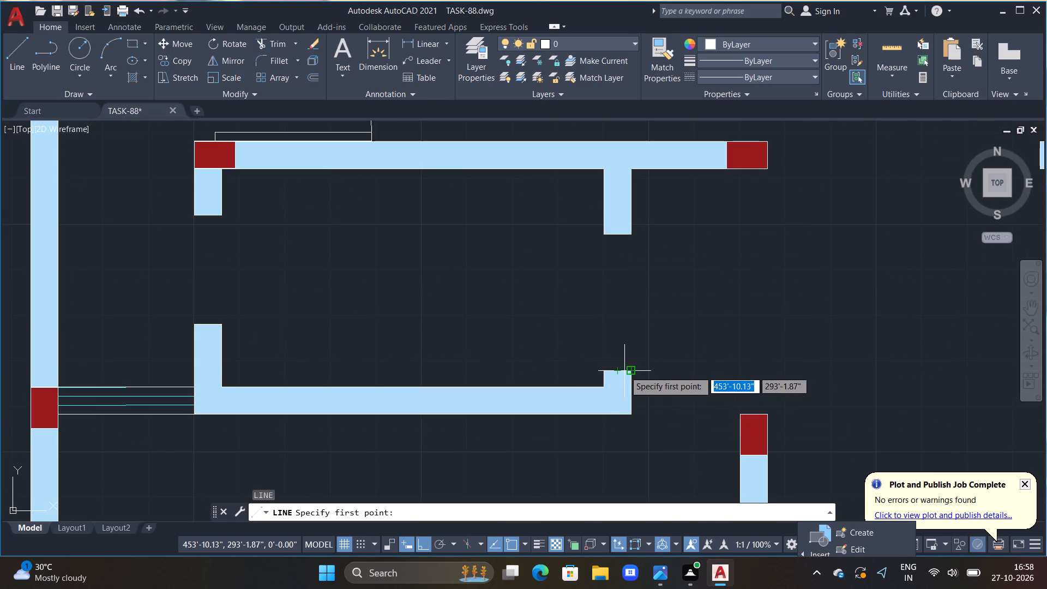
pyautogui.moveTo(630, 371); pyautogui.dragTo(621, 372)
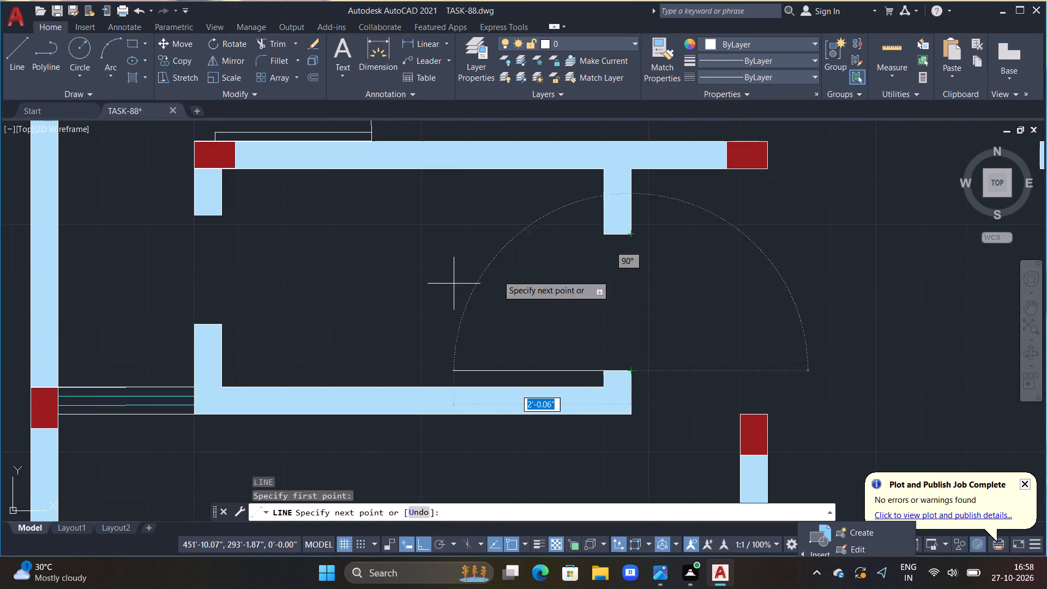
pyautogui.write("2'6")
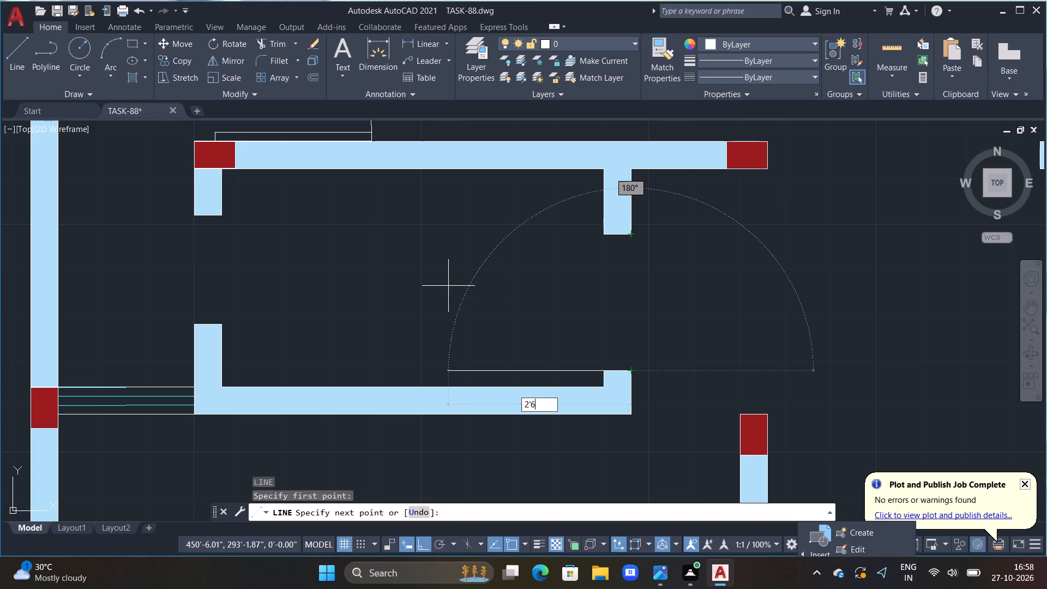
pyautogui.hotkey('shift', '"')
pyautogui.press('Return')
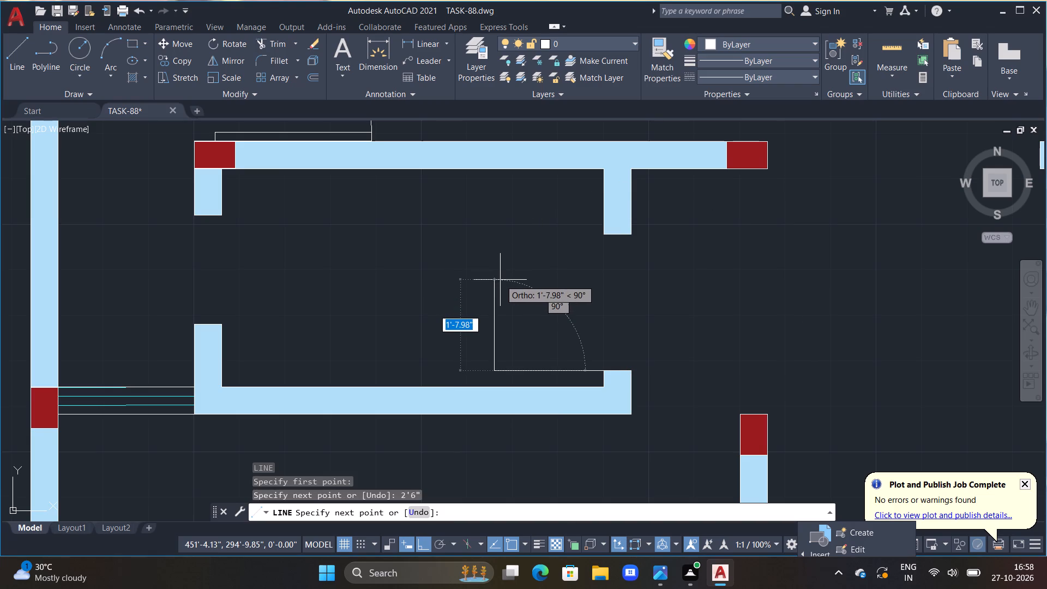
pyautogui.write('2"')
pyautogui.press('Return')
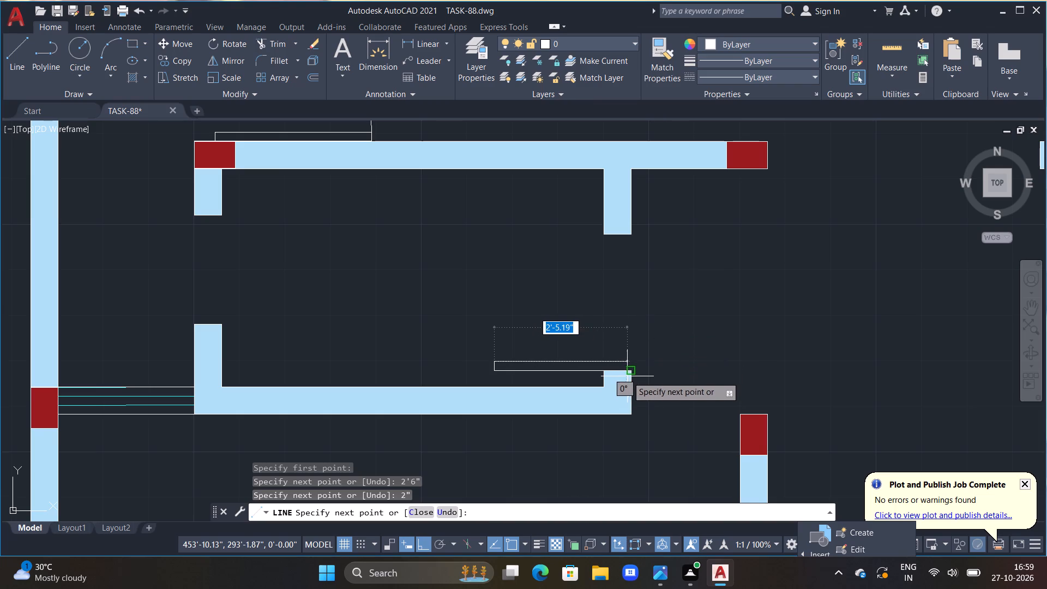
pyautogui.moveTo(624, 377); pyautogui.dragTo(726, 362, button='middle')
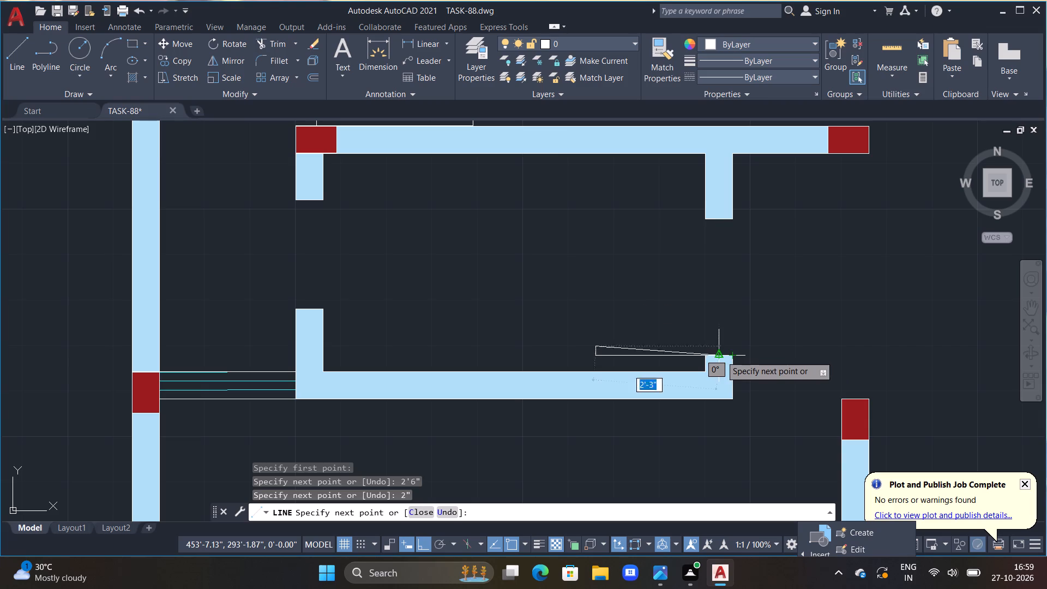
pyautogui.scroll(1, 729, 358)
pyautogui.moveTo(741, 358); pyautogui.dragTo(747, 352, button='middle')
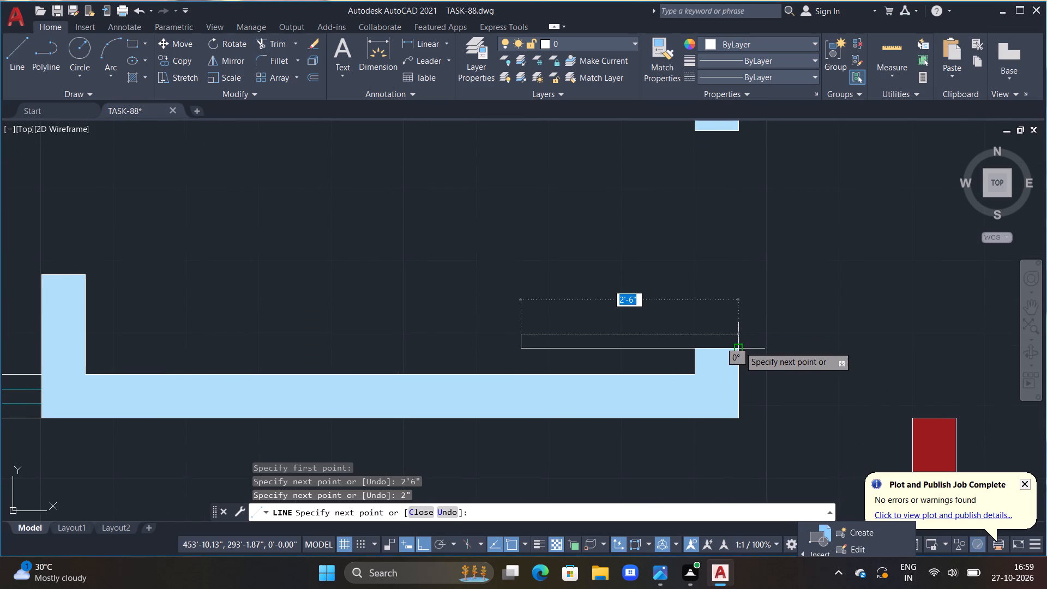
pyautogui.click(739, 335)
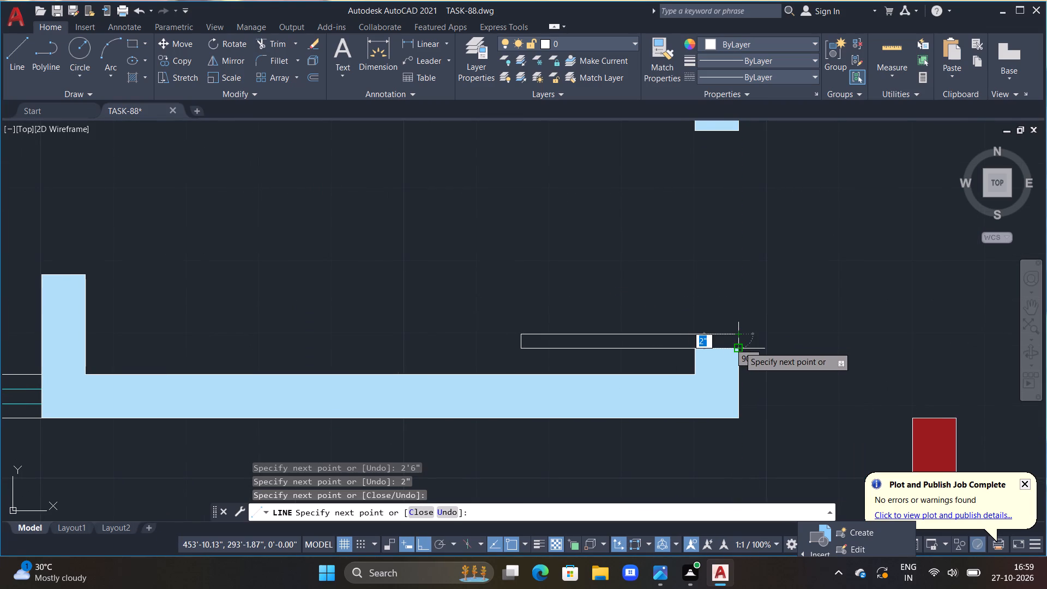
pyautogui.click(739, 349)
pyautogui.press('Escape')
pyautogui.press('Escape')
pyautogui.press('Escape')
pyautogui.press('Escape')
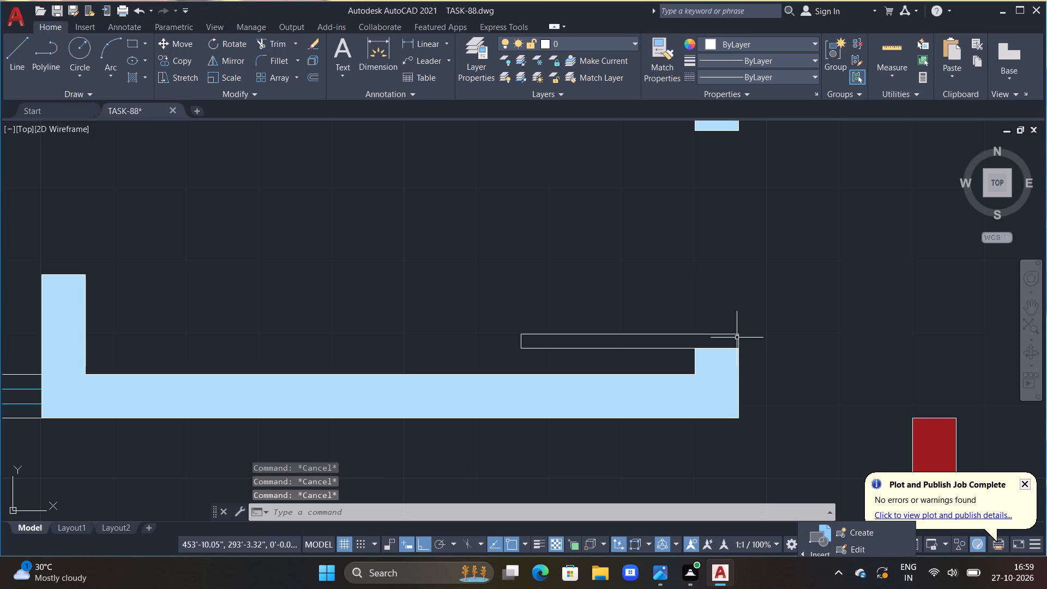
pyautogui.press('Escape')
# Draw a three-point swing arc from that leaf's lower-left corner through its upper-left corner to the right corner of the wall stub above.
pyautogui.moveTo(725, 321); pyautogui.dragTo(759, 330, button='middle')
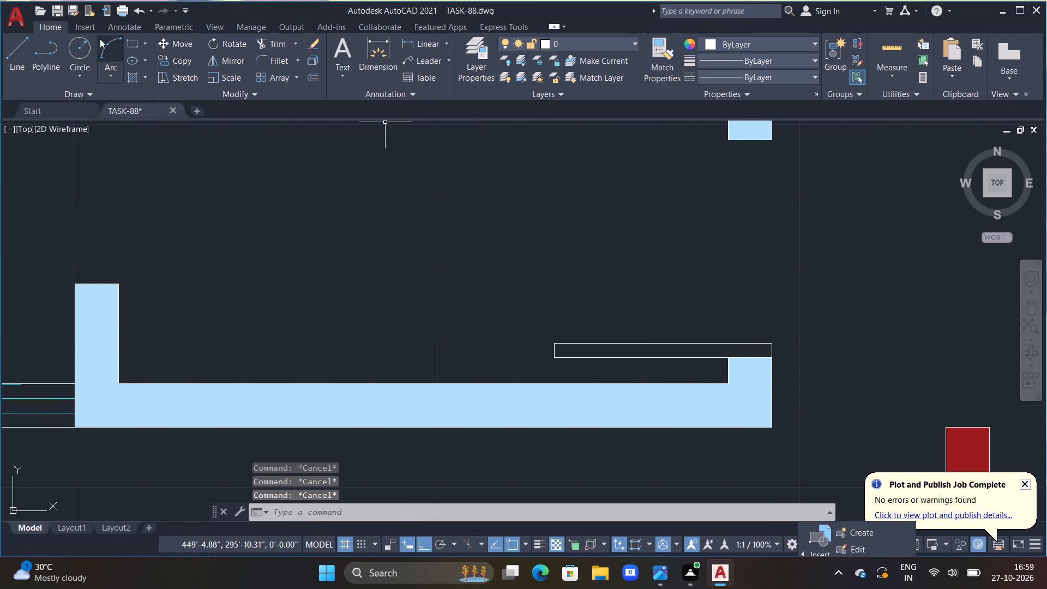
pyautogui.click(107, 38)
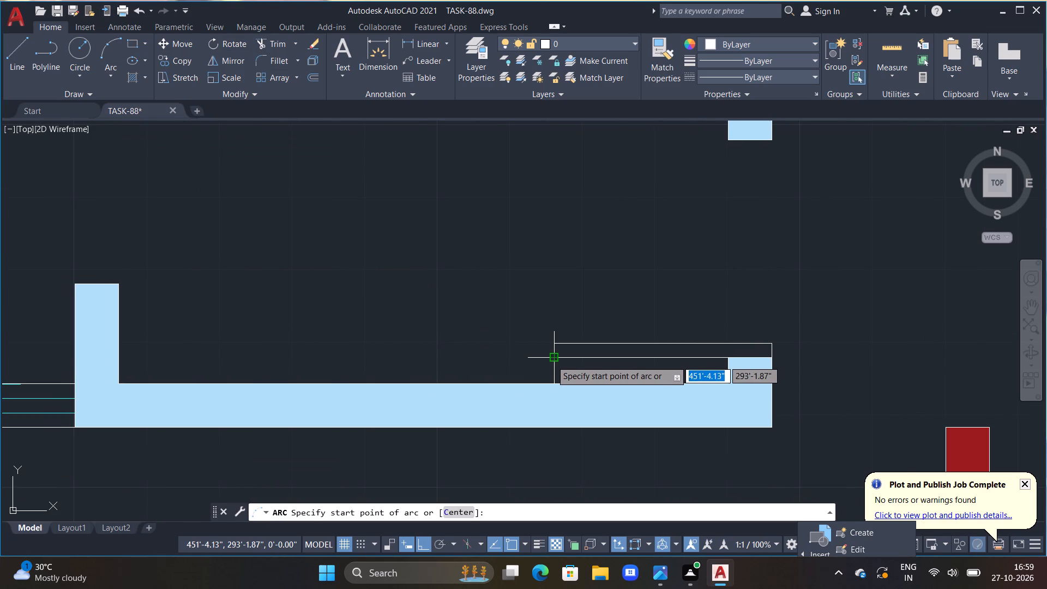
pyautogui.click(552, 360)
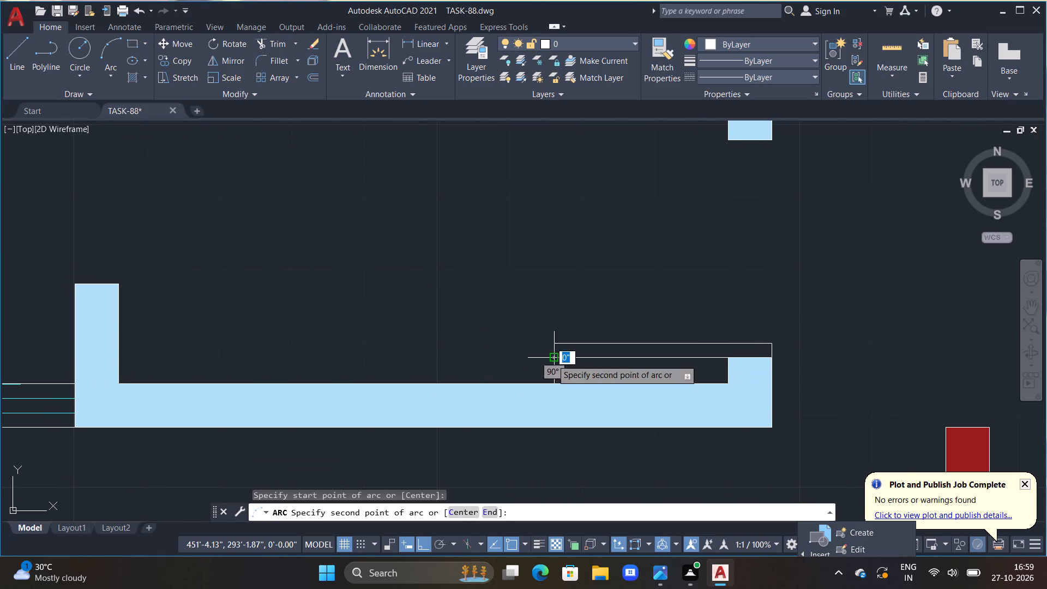
pyautogui.click(552, 342)
pyautogui.click(775, 139)
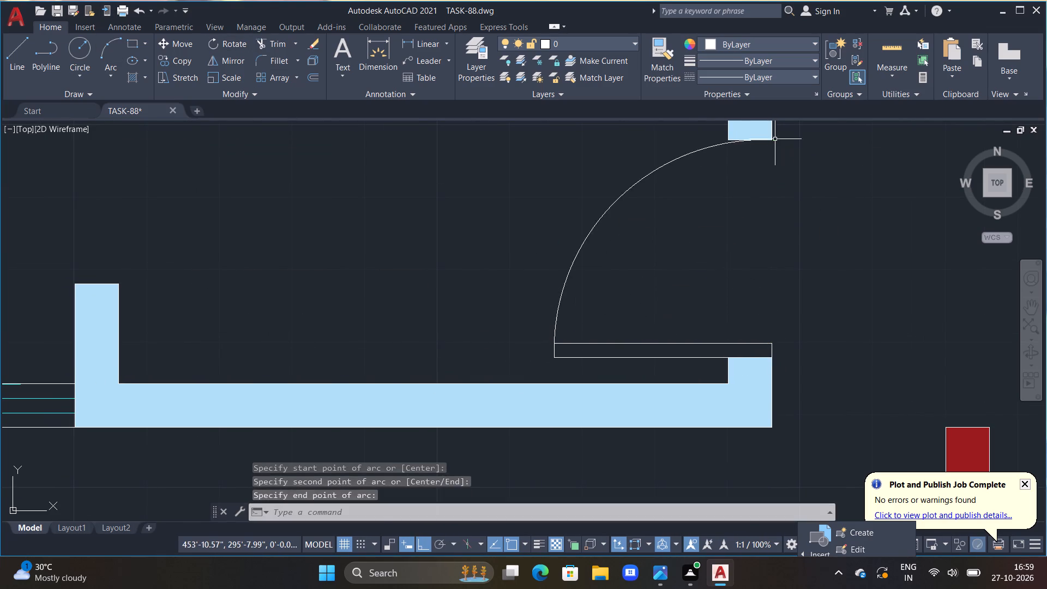
# Draw a door-leaf outline from the top-left corner of the red junction facing the small room: 2'6" down, 2" left, up, and right to the start.
pyautogui.scroll(-2, 726, 214)
pyautogui.scroll(-1, 638, 270)
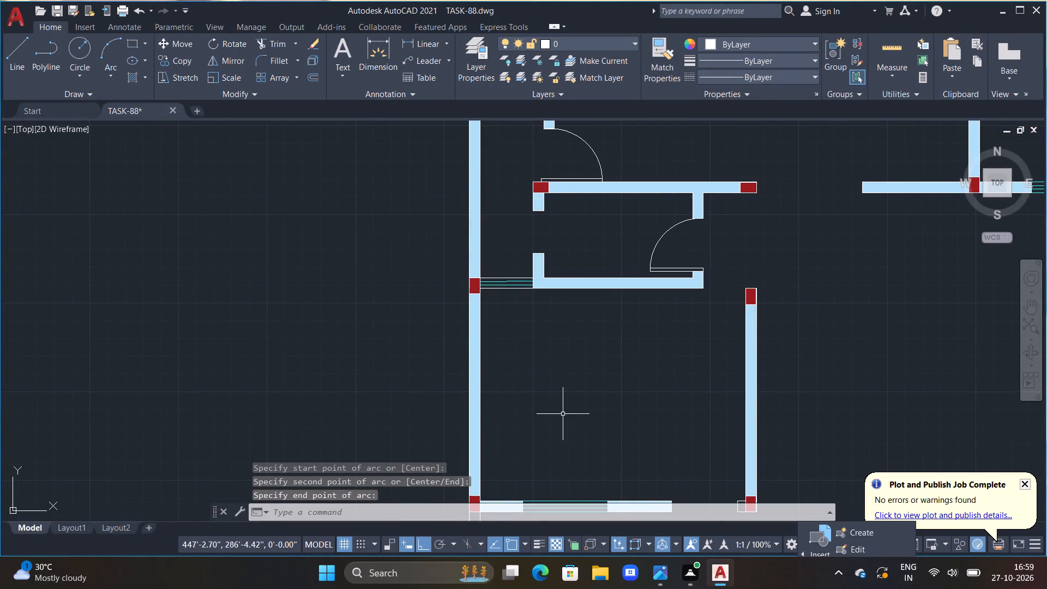
pyautogui.scroll(-2, 565, 410)
pyautogui.moveTo(574, 393); pyautogui.dragTo(466, 354, button='middle')
pyautogui.scroll(1, 496, 336)
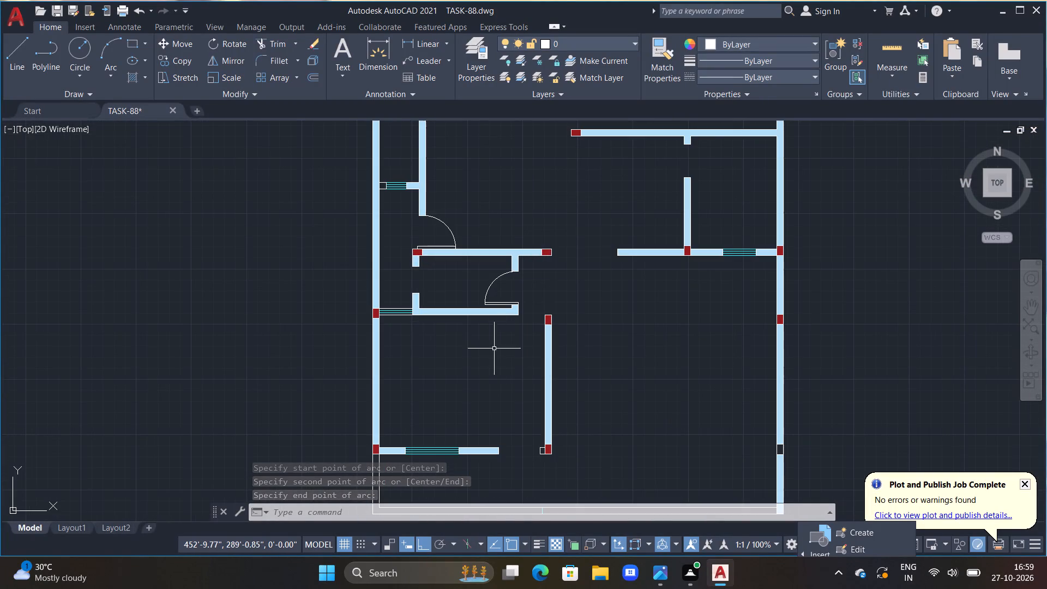
pyautogui.scroll(1, 483, 326)
pyautogui.scroll(1, 546, 308)
pyautogui.moveTo(560, 341); pyautogui.dragTo(618, 325, button='middle')
pyautogui.scroll(1, 603, 331)
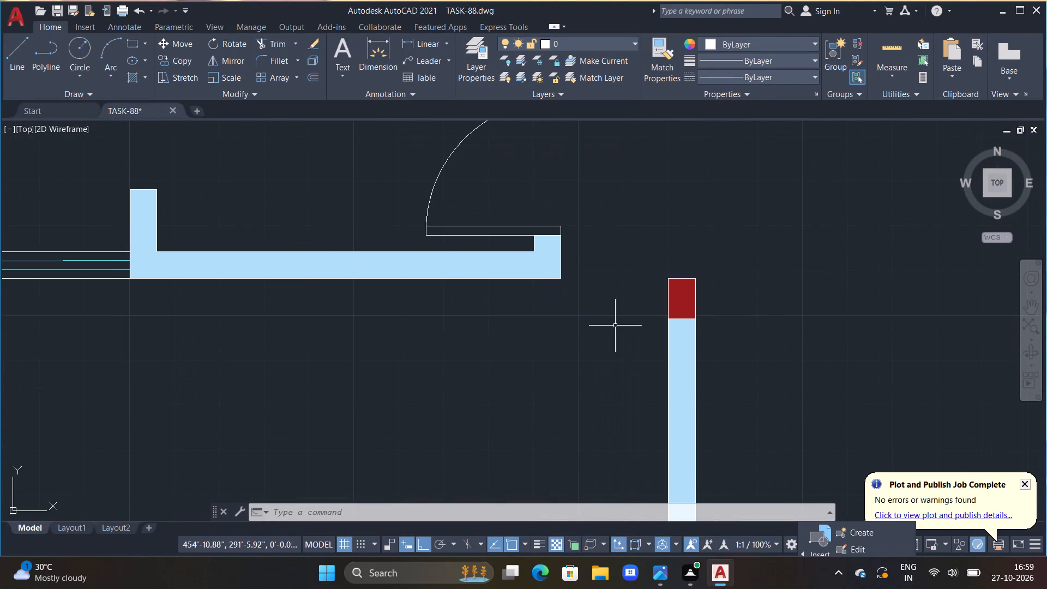
pyautogui.press('Escape')
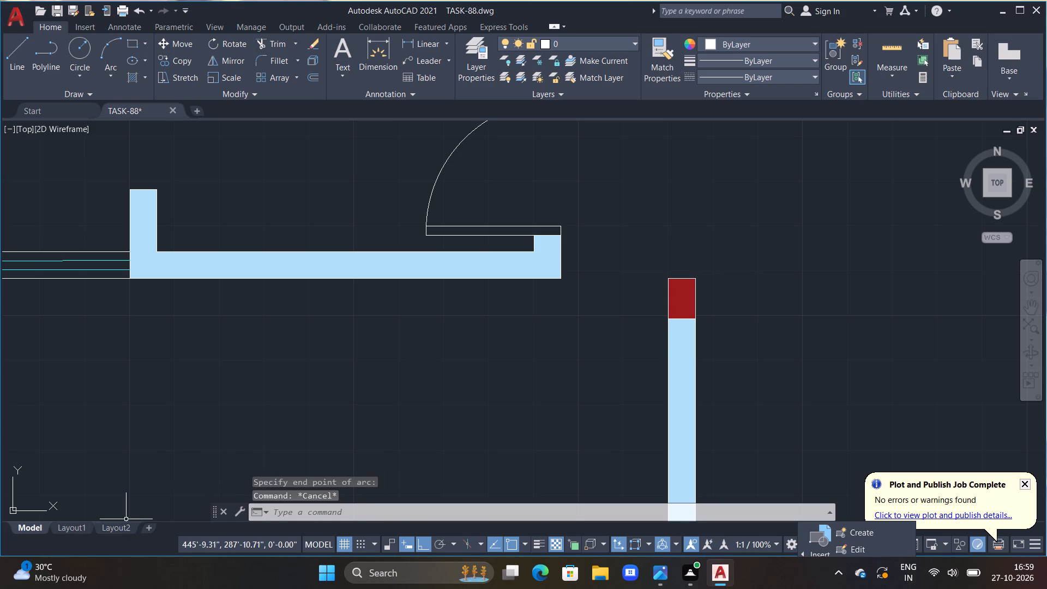
pyautogui.scroll(2, 643, 235)
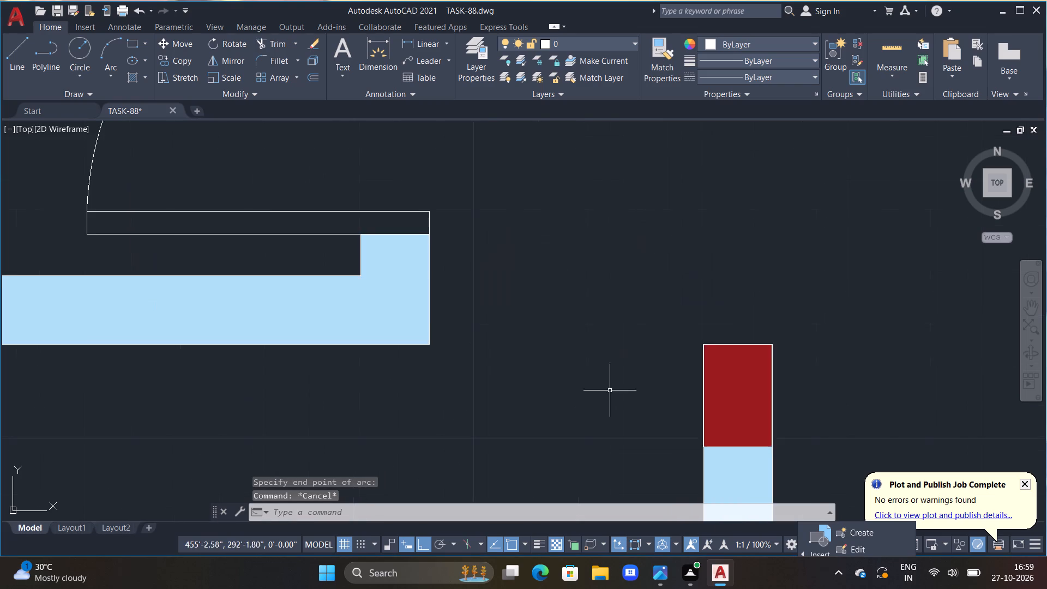
pyautogui.moveTo(610, 386); pyautogui.dragTo(658, 255, button='middle')
pyautogui.press('Escape')
pyautogui.press('Escape')
pyautogui.press('Escape')
pyautogui.moveTo(647, 293); pyautogui.dragTo(677, 345, button='middle')
pyautogui.scroll(1, 677, 345)
pyautogui.press('Escape')
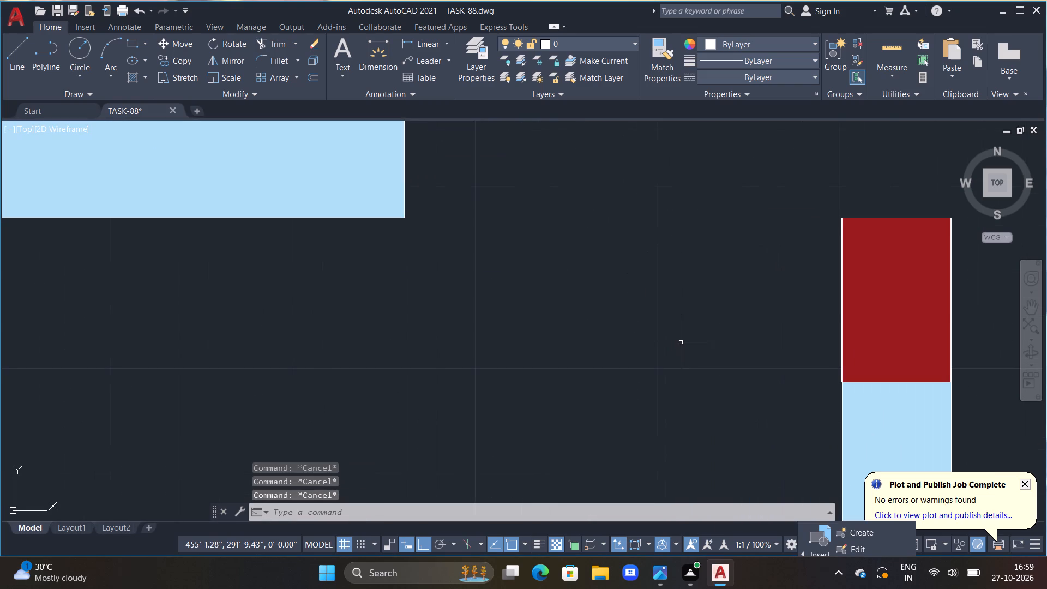
pyautogui.press('Escape')
pyautogui.press('Escape')
pyautogui.press('Escape')
pyautogui.write('L')
pyautogui.press('space')
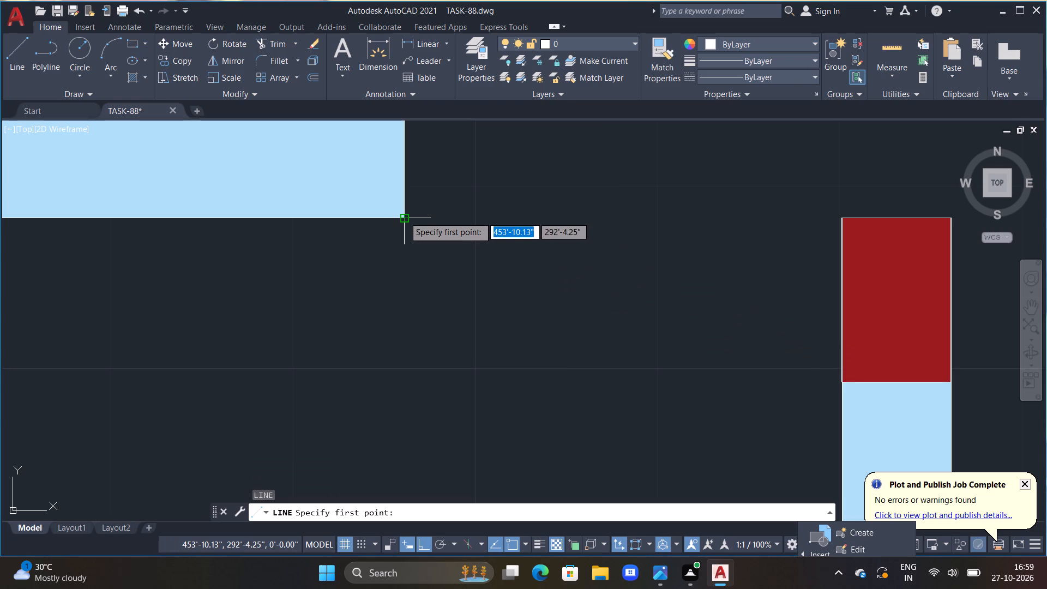
pyautogui.click(837, 218)
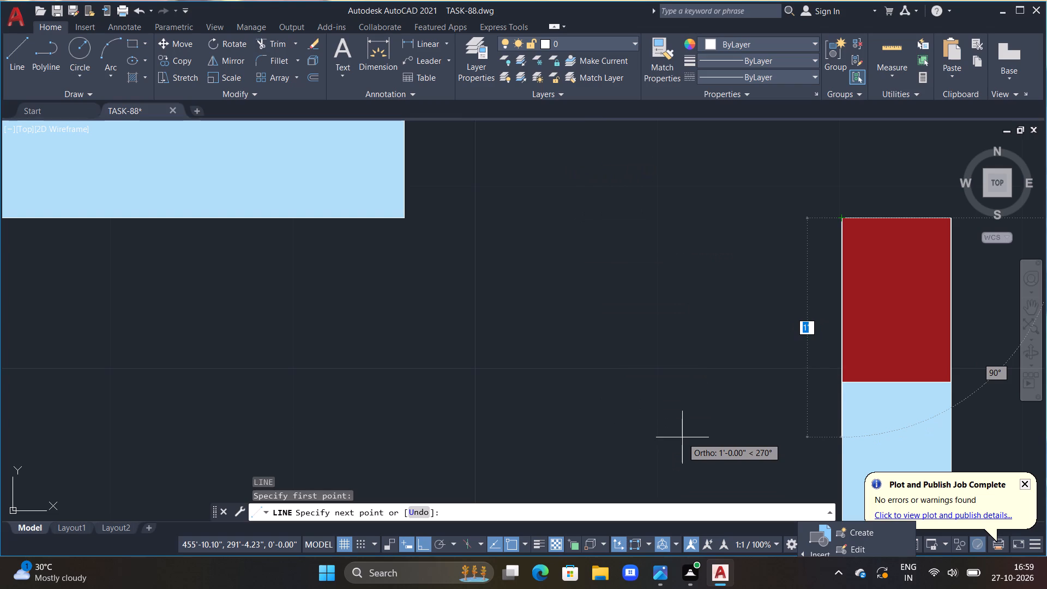
pyautogui.scroll(-1, 682, 437)
pyautogui.moveTo(669, 378); pyautogui.dragTo(673, 387, button='middle')
pyautogui.moveTo(697, 354); pyautogui.dragTo(700, 323, button='middle')
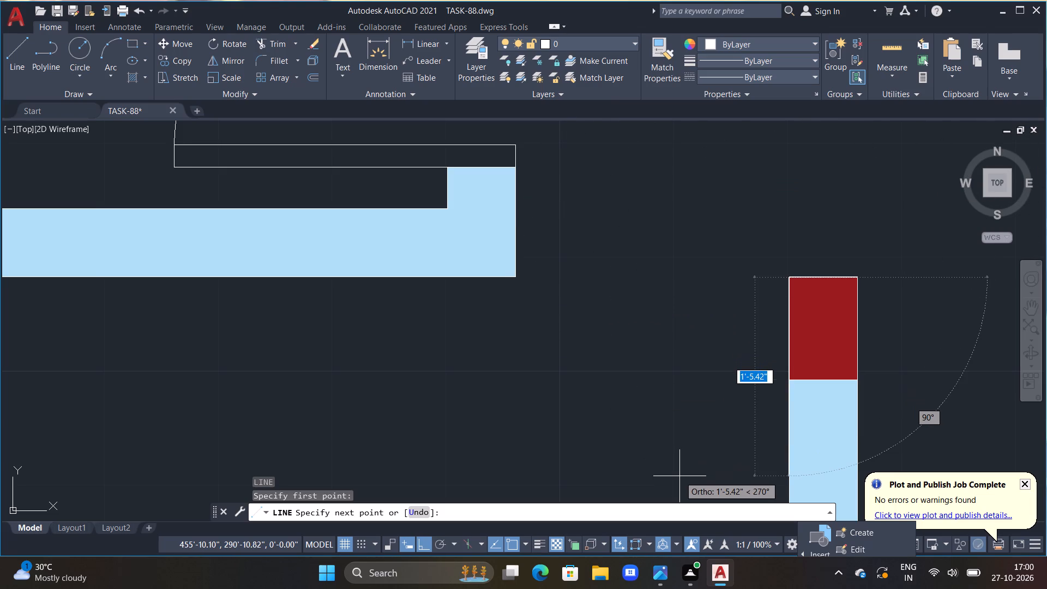
pyautogui.write('2\'6"')
pyautogui.press('Return')
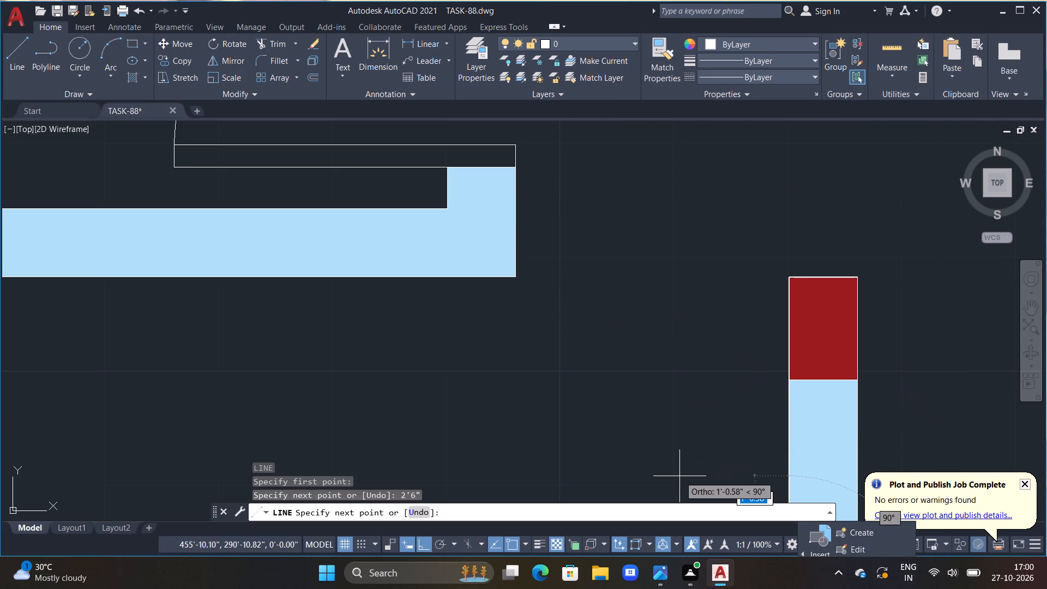
pyautogui.moveTo(703, 430); pyautogui.dragTo(676, 266, button='middle')
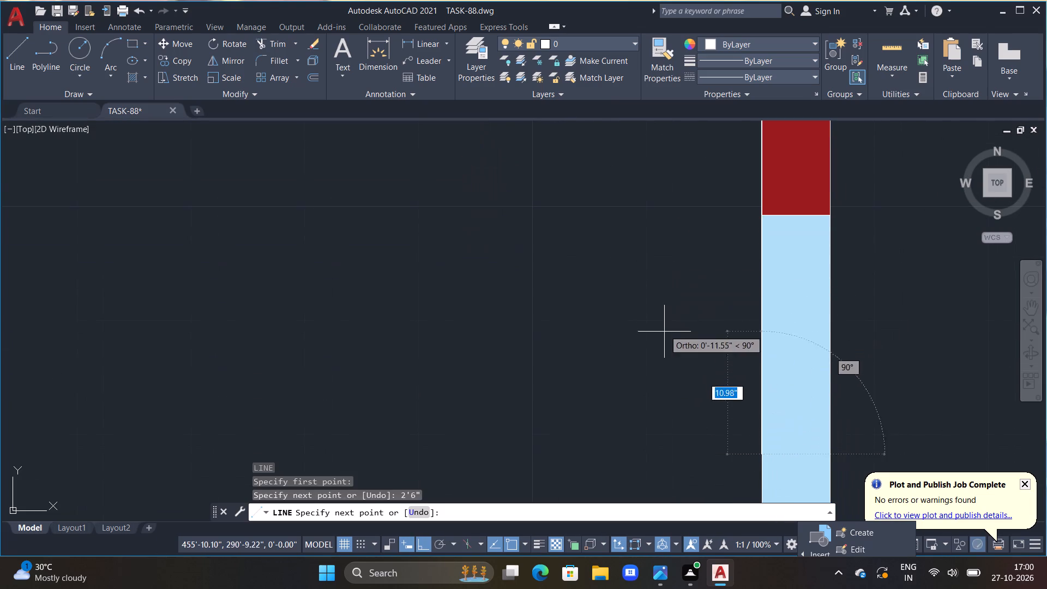
pyautogui.write('2"')
pyautogui.press('Return')
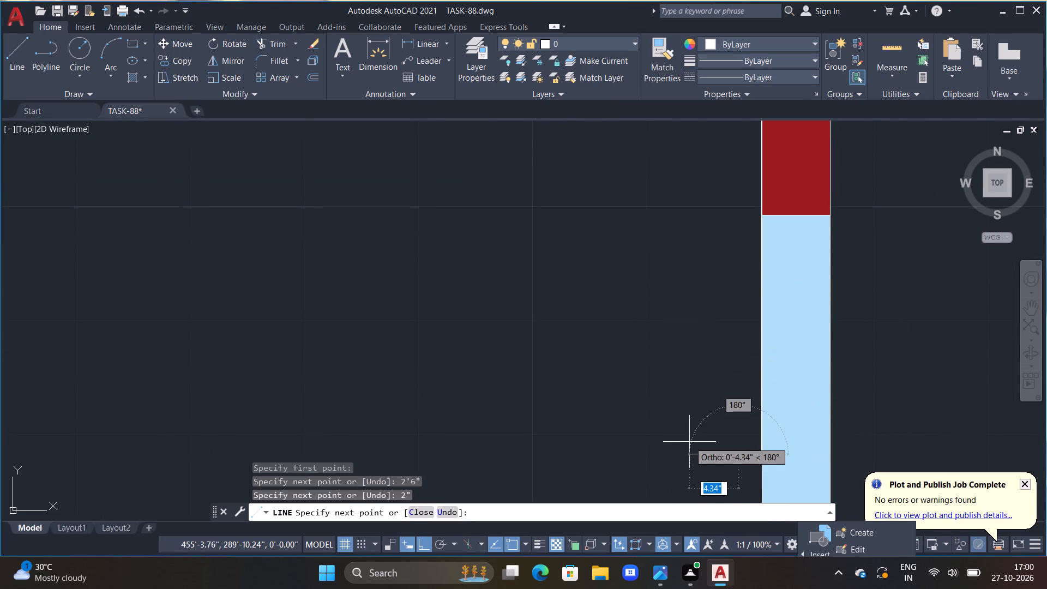
pyautogui.moveTo(700, 222); pyautogui.dragTo(706, 425, button='middle')
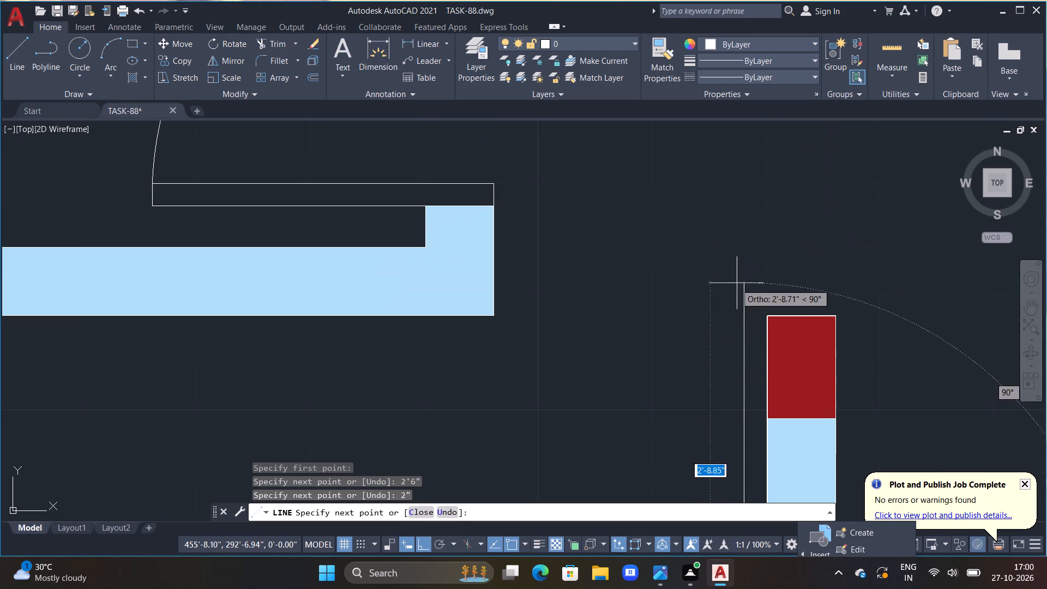
pyautogui.doubleClick(743, 316)
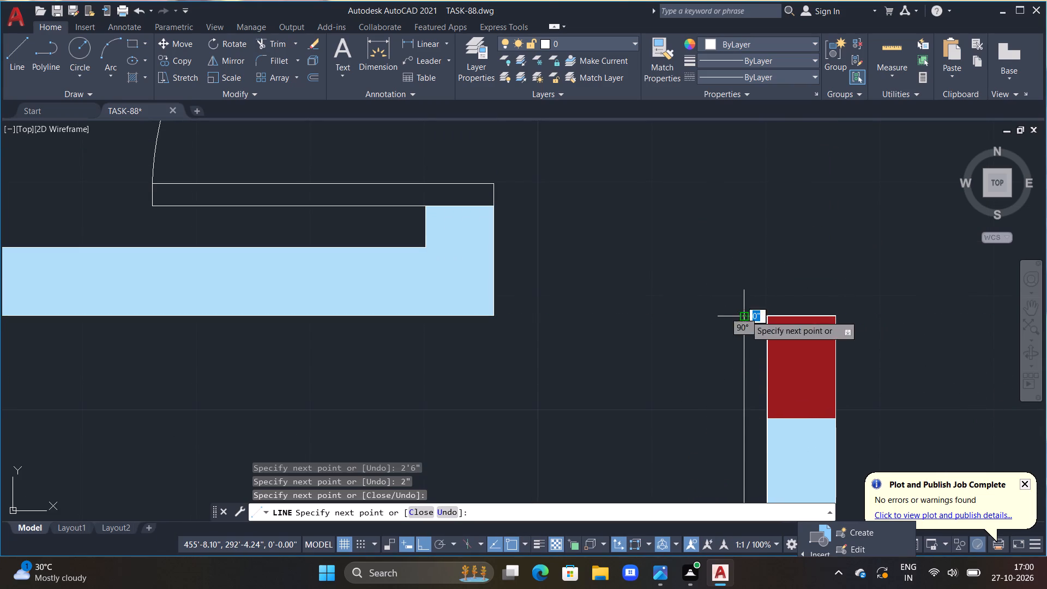
pyautogui.click(774, 314)
pyautogui.press('Escape')
# Draw a three-point swing arc from that leaf's lower-right corner through its lower-left corner to the small room's bottom-right wall corner.
pyautogui.scroll(-1, 766, 350)
pyautogui.scroll(-1, 750, 393)
pyautogui.moveTo(714, 403); pyautogui.dragTo(709, 289, button='middle')
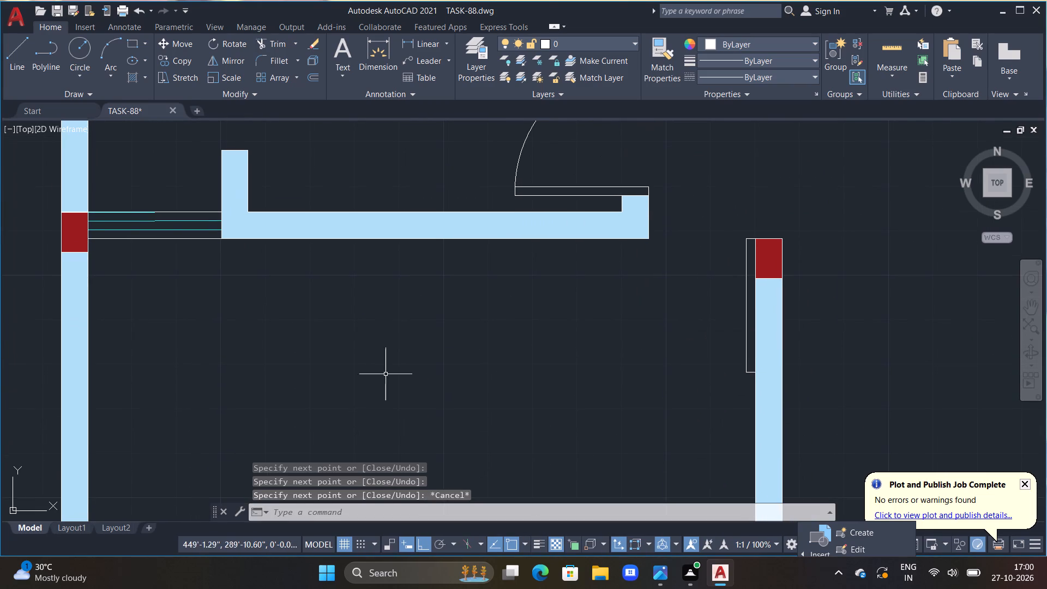
pyautogui.doubleClick(116, 47)
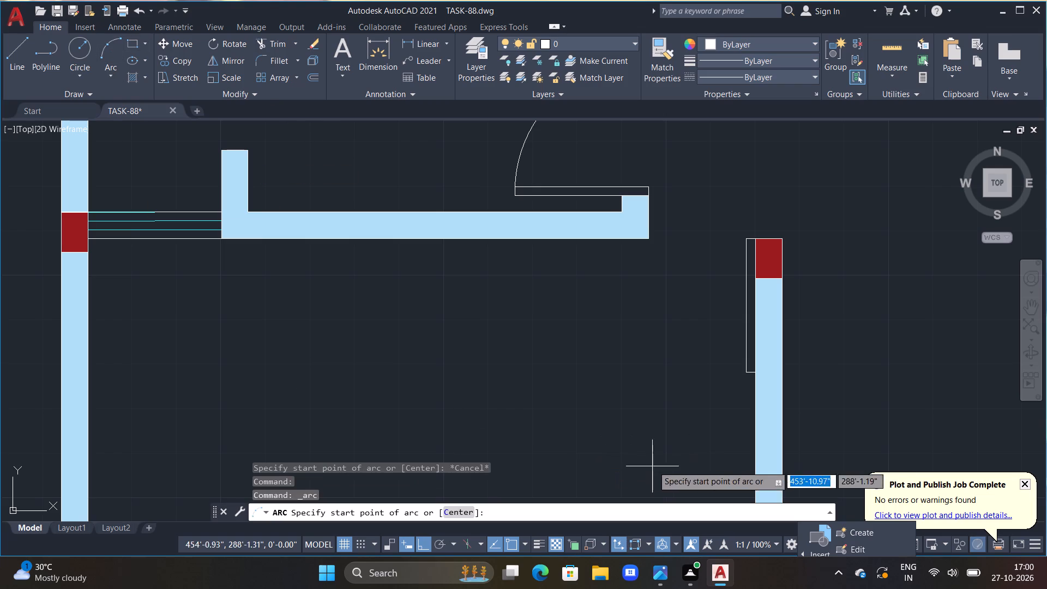
pyautogui.scroll(1, 717, 463)
pyautogui.doubleClick(776, 318)
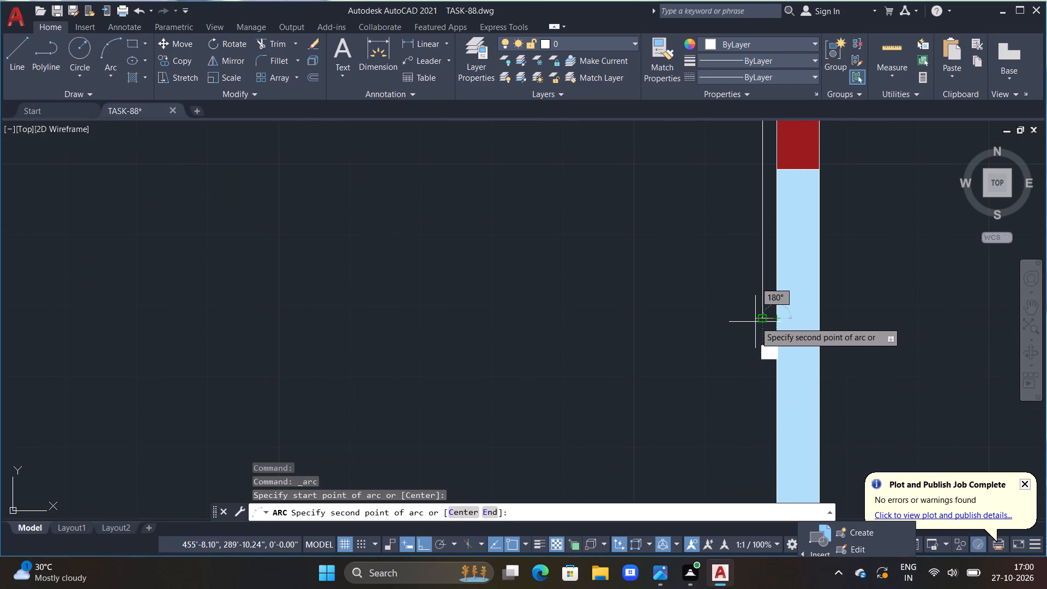
pyautogui.doubleClick(760, 318)
pyautogui.scroll(-3, 547, 272)
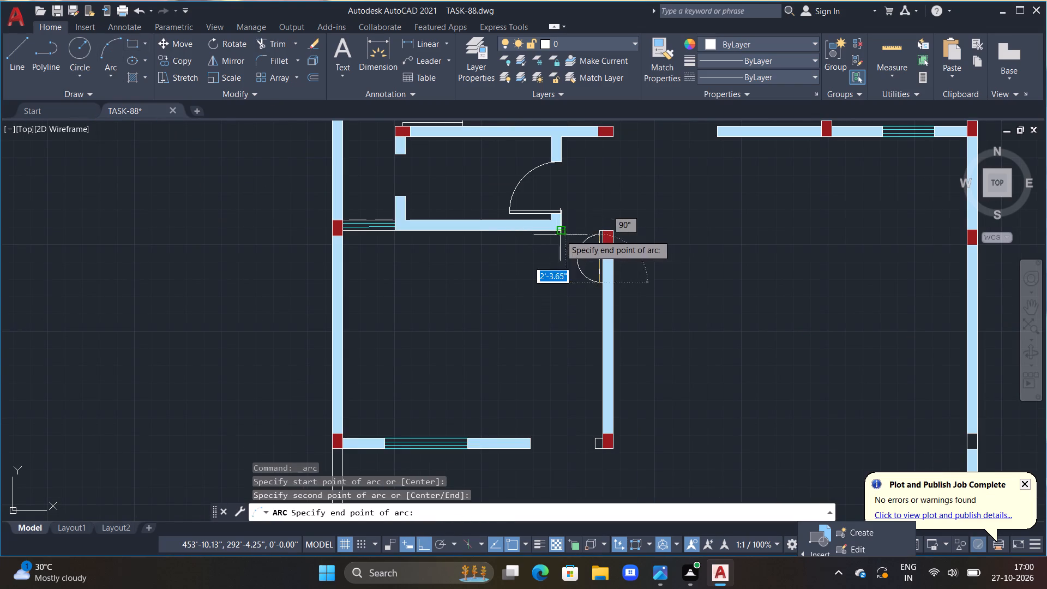
pyautogui.click(560, 235)
# Draw a door-leaf outline from the lower-left corner of the small jamb beside the bottom red junction: 3'6" up, 2" left, down, and right to the start.
pyautogui.scroll(-1, 597, 278)
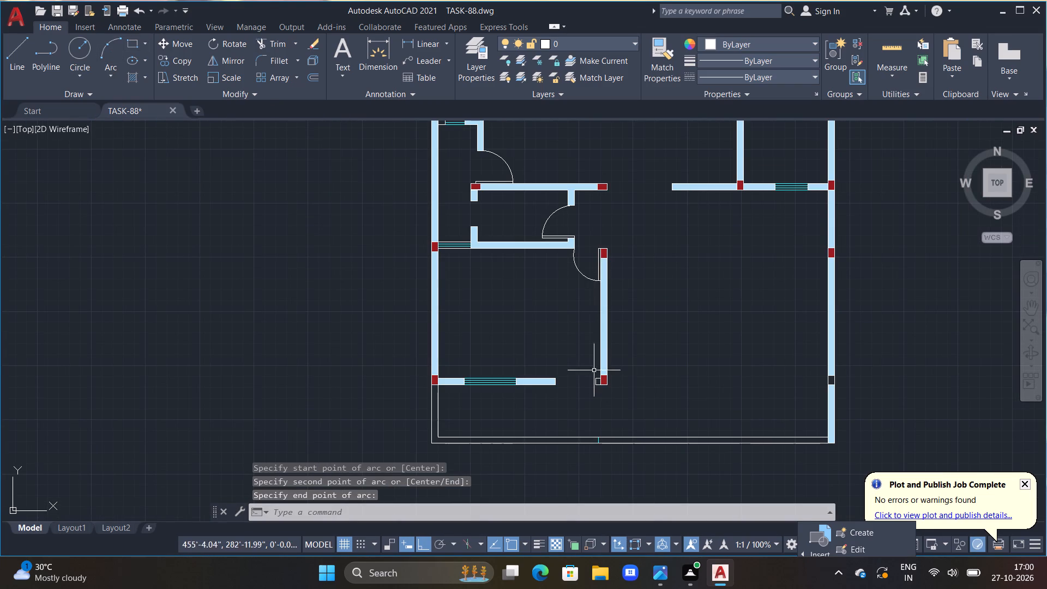
pyautogui.moveTo(635, 369); pyautogui.dragTo(682, 293, button='middle')
pyautogui.scroll(3, 643, 305)
pyautogui.moveTo(618, 295); pyautogui.dragTo(635, 322, button='middle')
pyautogui.press('Escape')
pyautogui.press('Escape')
pyautogui.press('Escape')
pyautogui.press('Escape')
pyautogui.press('Escape')
pyautogui.press('Escape')
pyautogui.press('Escape')
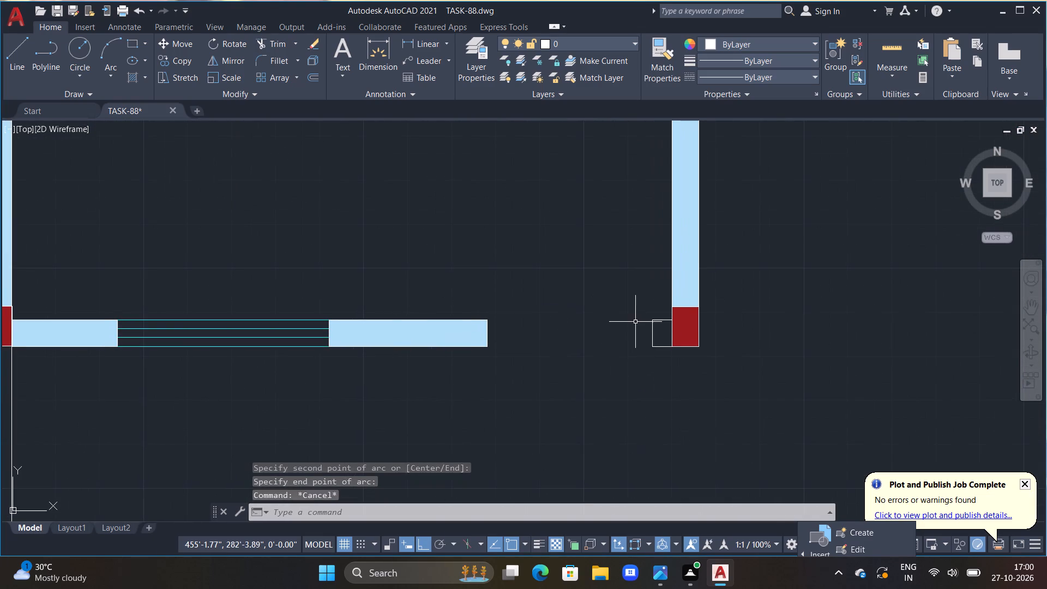
pyautogui.scroll(1, 624, 342)
pyautogui.write('L')
pyautogui.press('space')
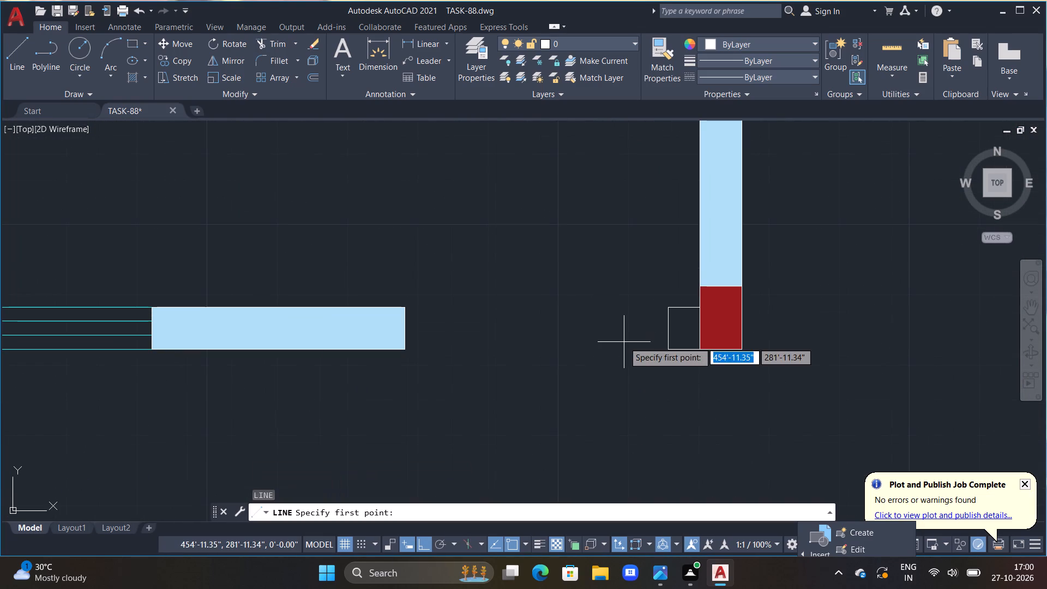
pyautogui.click(670, 347)
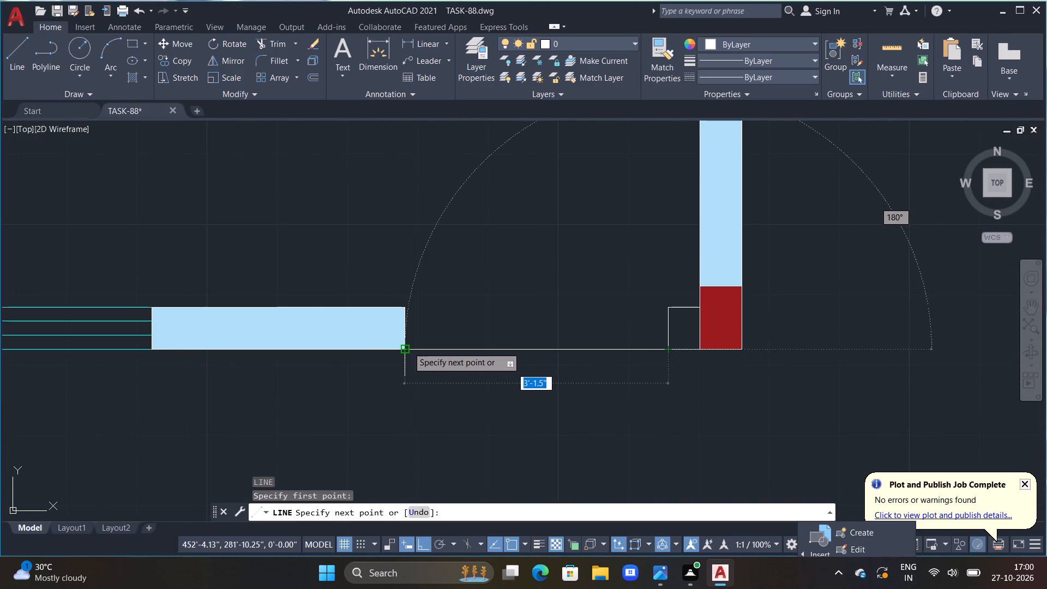
pyautogui.moveTo(661, 161); pyautogui.dragTo(667, 221, button='middle')
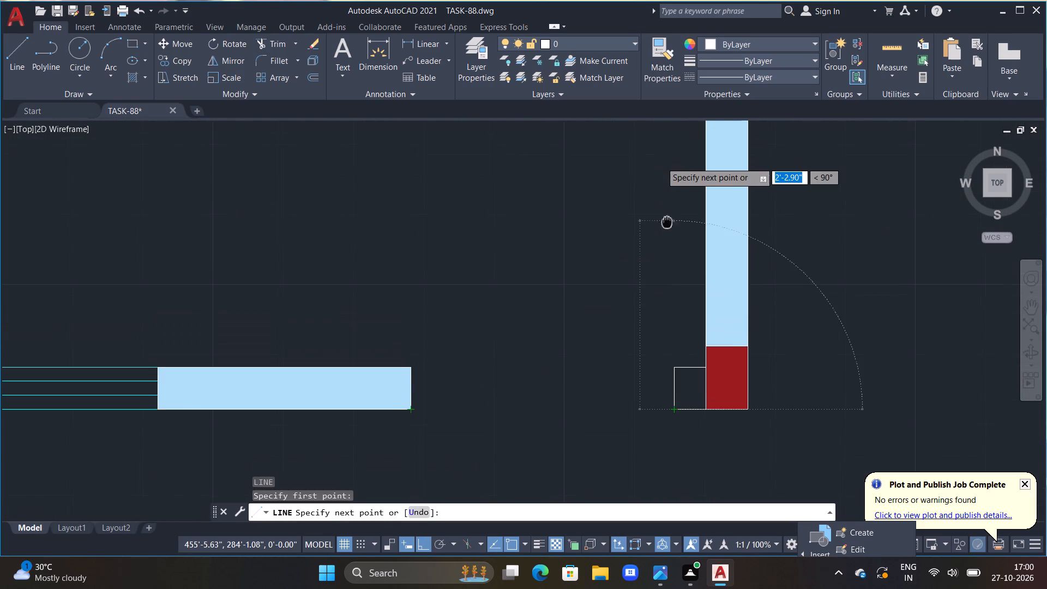
pyautogui.moveTo(667, 221); pyautogui.dragTo(667, 221, button='middle')
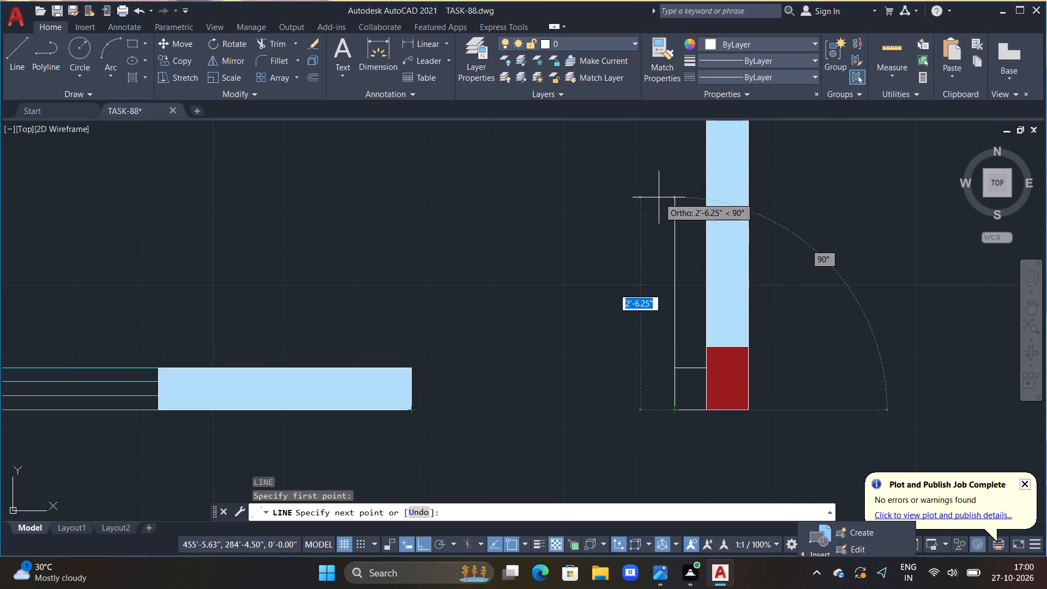
pyautogui.write('3\'6"')
pyautogui.press('Return')
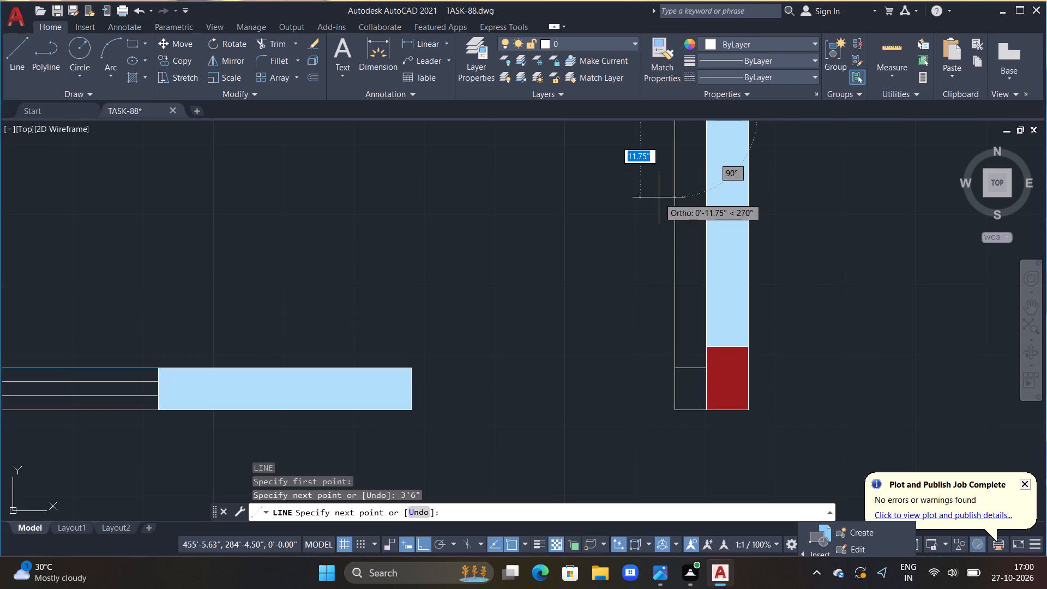
pyautogui.scroll(-2, 582, 214)
pyautogui.press('2')
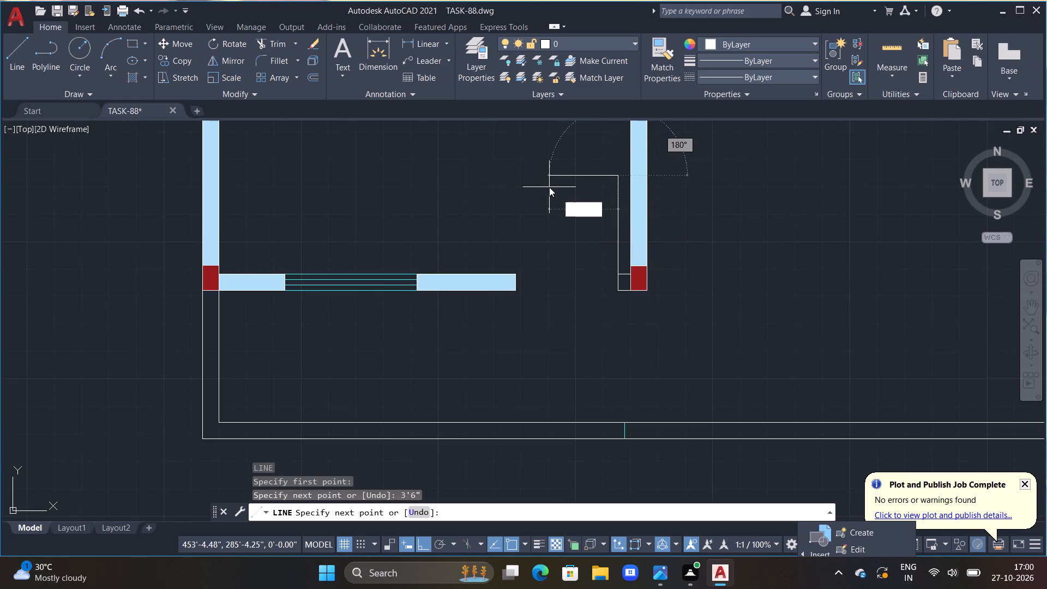
pyautogui.hotkey('shift', '"')
pyautogui.press('Return')
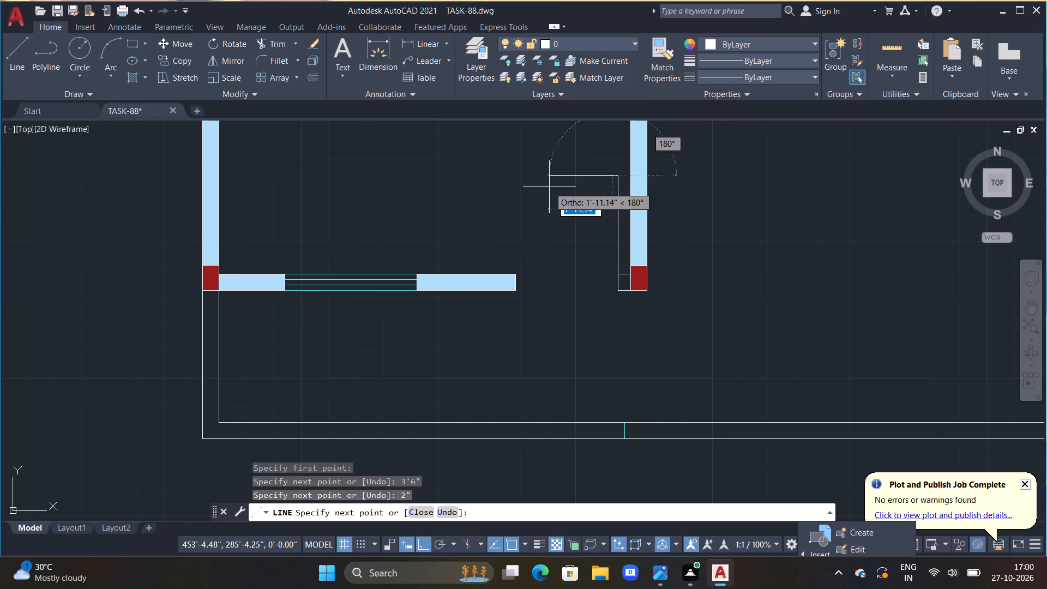
pyautogui.scroll(2, 619, 302)
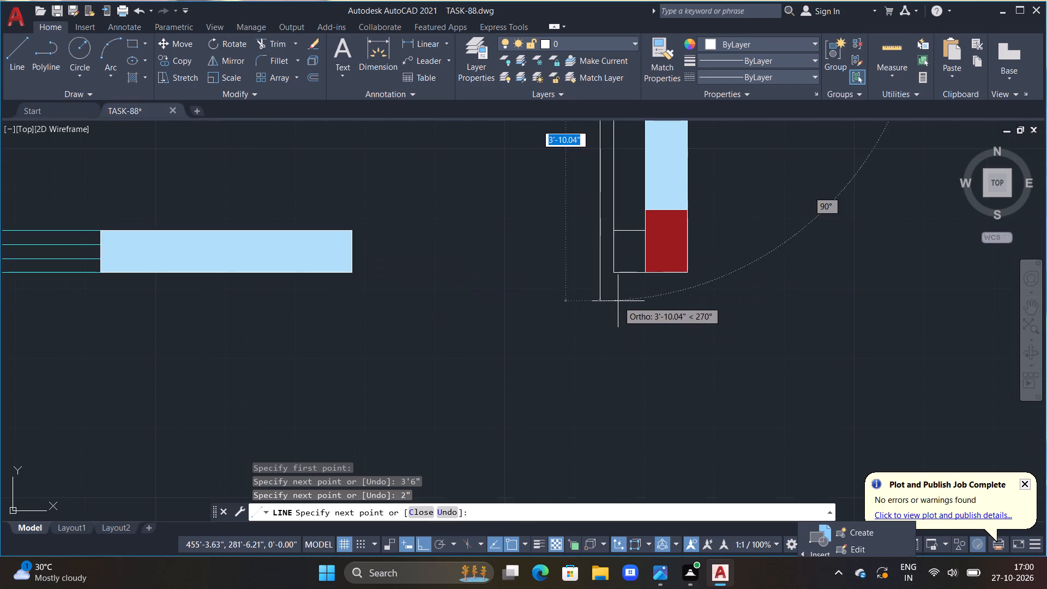
pyautogui.scroll(1, 606, 268)
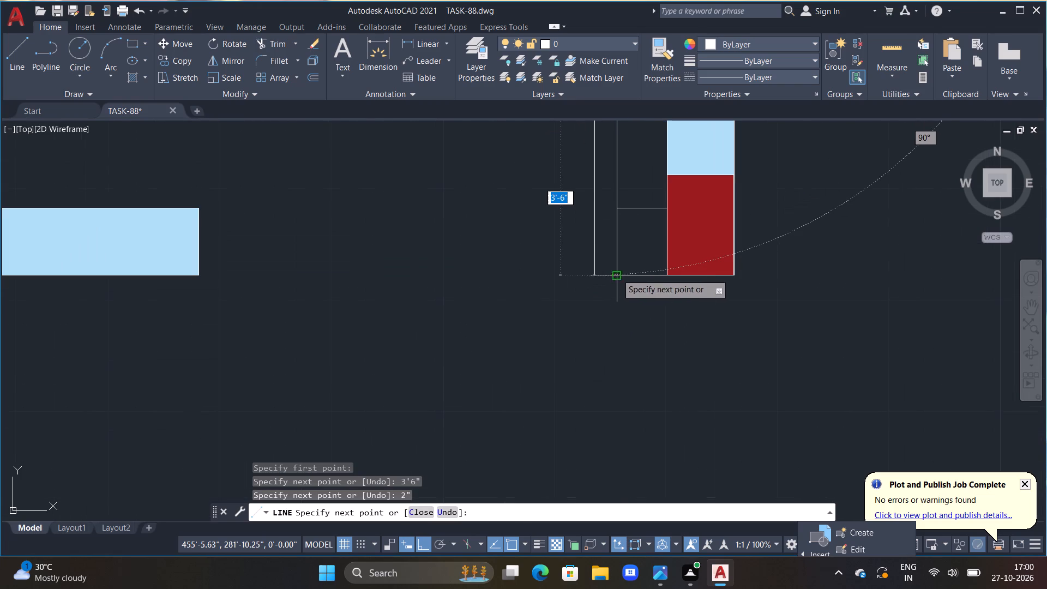
pyautogui.click(595, 274)
pyautogui.click(617, 276)
pyautogui.press('Escape')
# Draw a three-point swing arc from that leaf's upper-right corner through its upper-left corner to the right end of the bottom window wall.
pyautogui.scroll(-2, 619, 283)
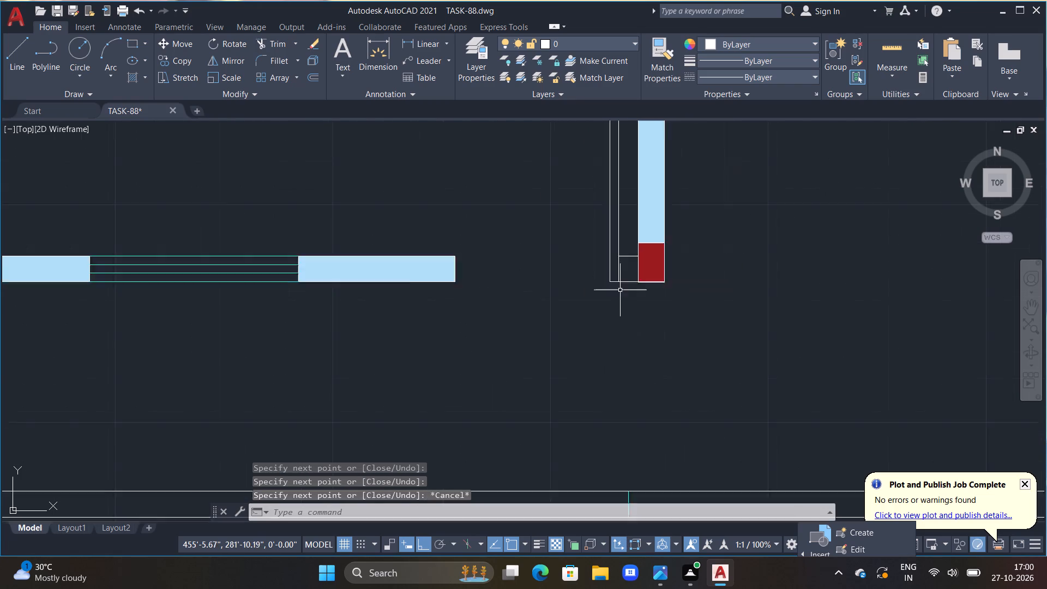
pyautogui.scroll(-1, 620, 292)
pyautogui.moveTo(583, 238); pyautogui.dragTo(613, 271, button='middle')
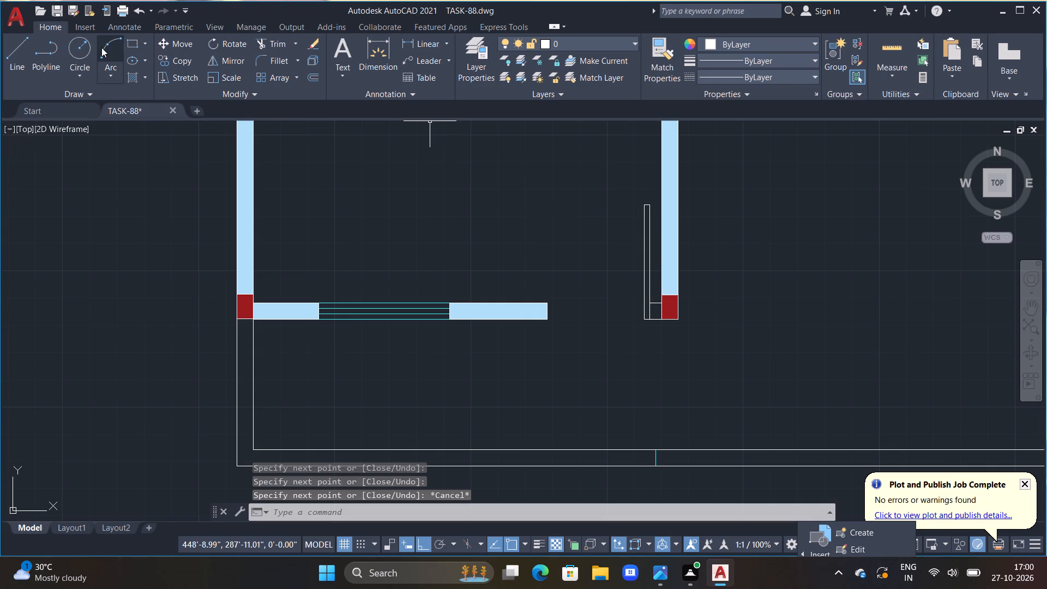
pyautogui.moveTo(102, 47); pyautogui.dragTo(101, 52)
pyautogui.scroll(3, 647, 209)
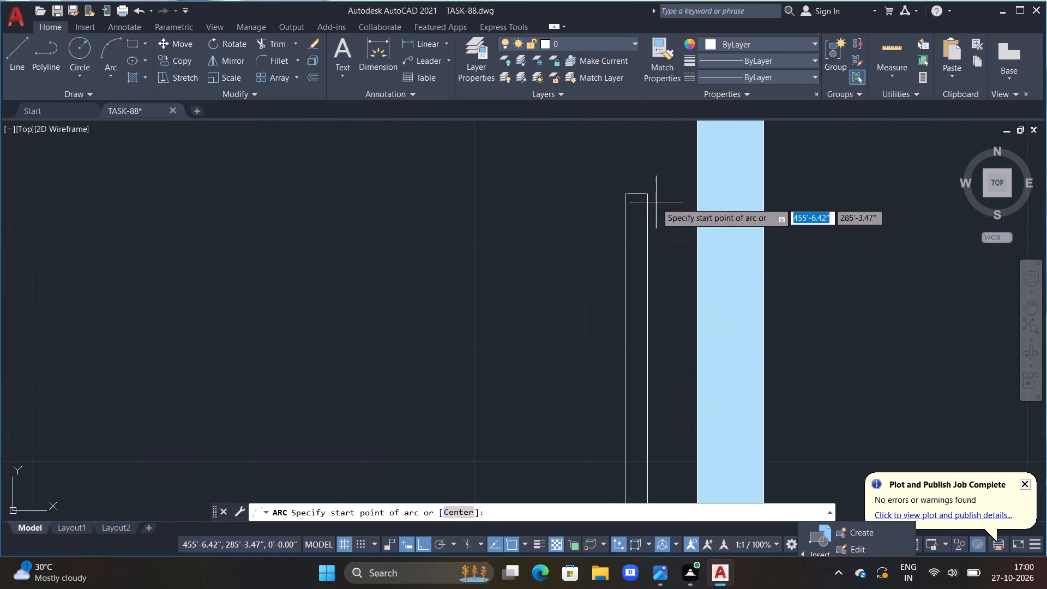
pyautogui.click(649, 195)
pyautogui.click(628, 189)
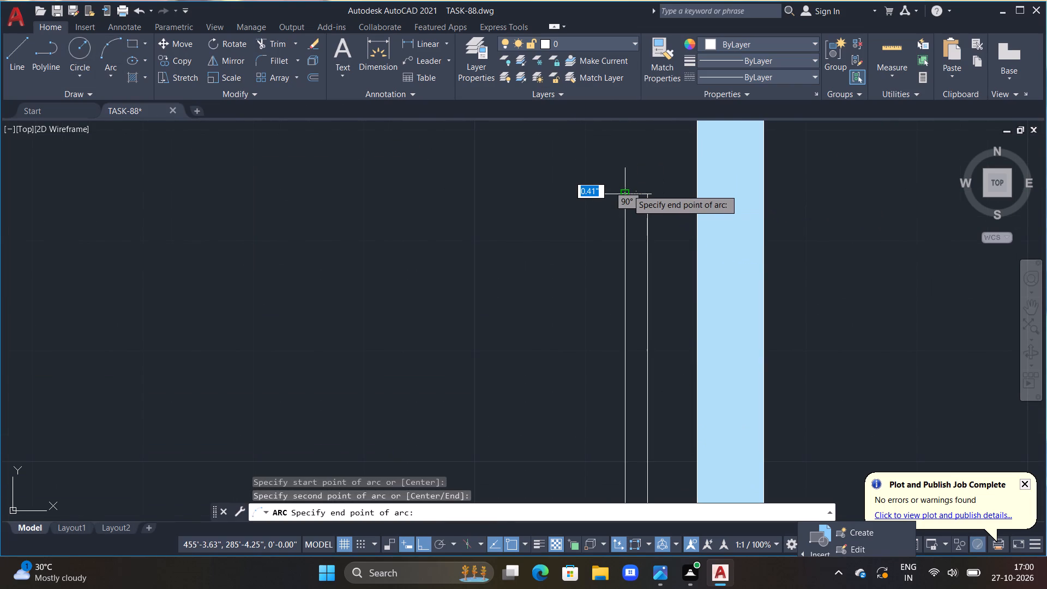
pyautogui.scroll(-3, 607, 226)
pyautogui.click(515, 336)
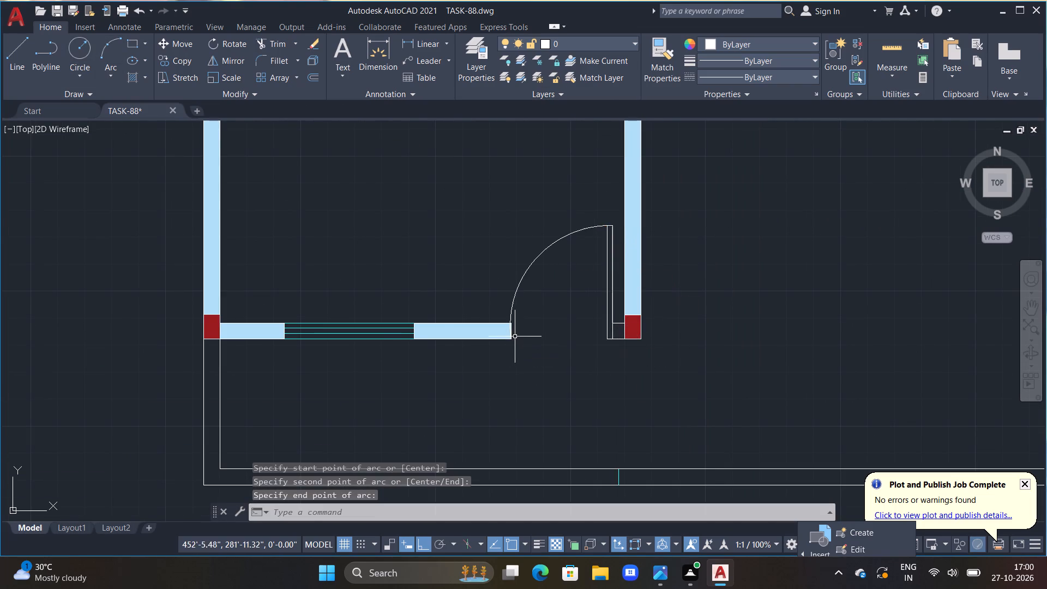
# Draw a line from the cyan divider's top on the bottom wall, 8.25" right to align with the red junction's right edge, and down past the wall.
pyautogui.scroll(-2, 550, 343)
pyautogui.moveTo(589, 358); pyautogui.dragTo(556, 298, button='middle')
pyautogui.press('Escape')
pyautogui.press('Escape')
pyautogui.scroll(-1, 597, 278)
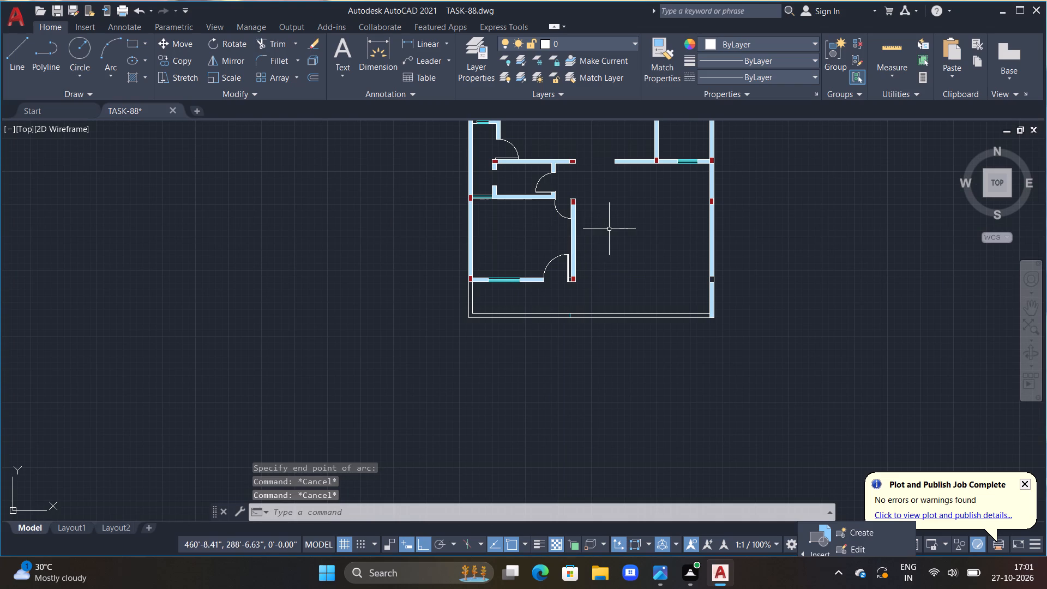
pyautogui.moveTo(620, 227); pyautogui.dragTo(513, 278, button='middle')
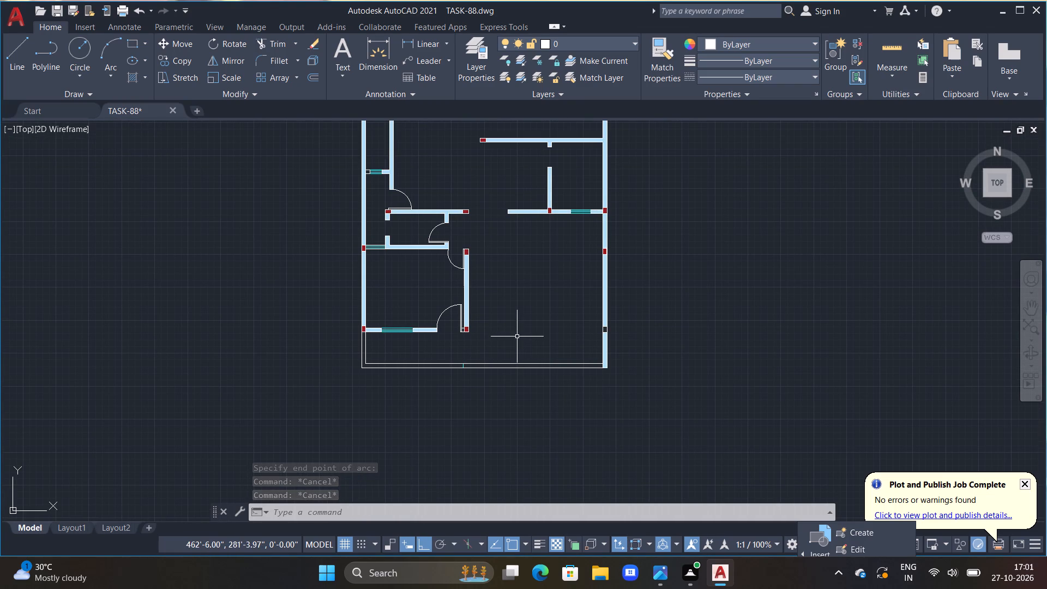
pyautogui.moveTo(510, 344); pyautogui.dragTo(557, 269, button='middle')
pyautogui.scroll(2, 523, 309)
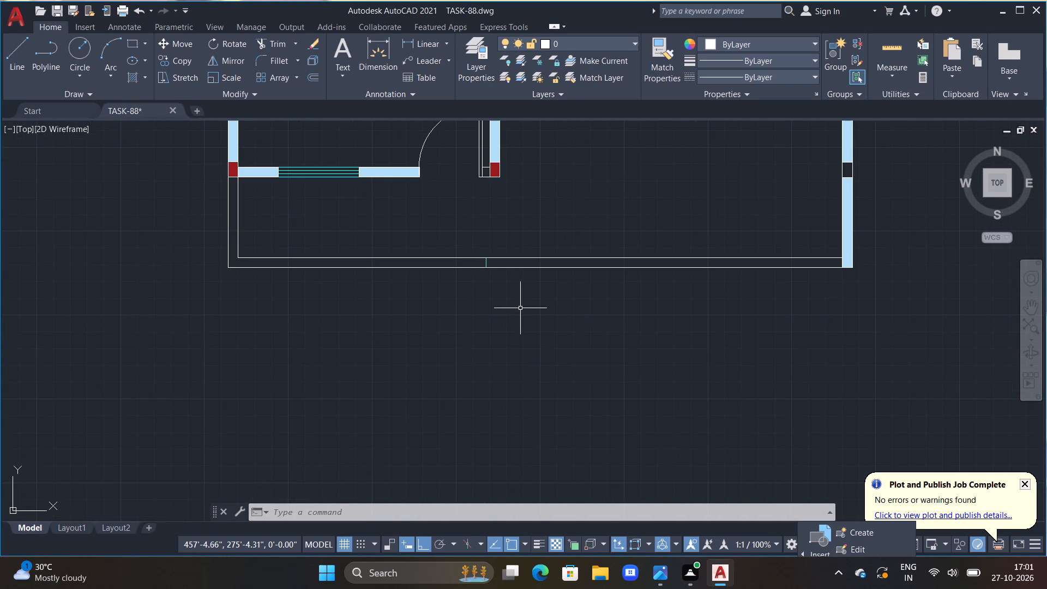
pyautogui.scroll(1, 487, 291)
pyautogui.moveTo(490, 291); pyautogui.dragTo(505, 339, button='middle')
pyautogui.scroll(-1, 512, 336)
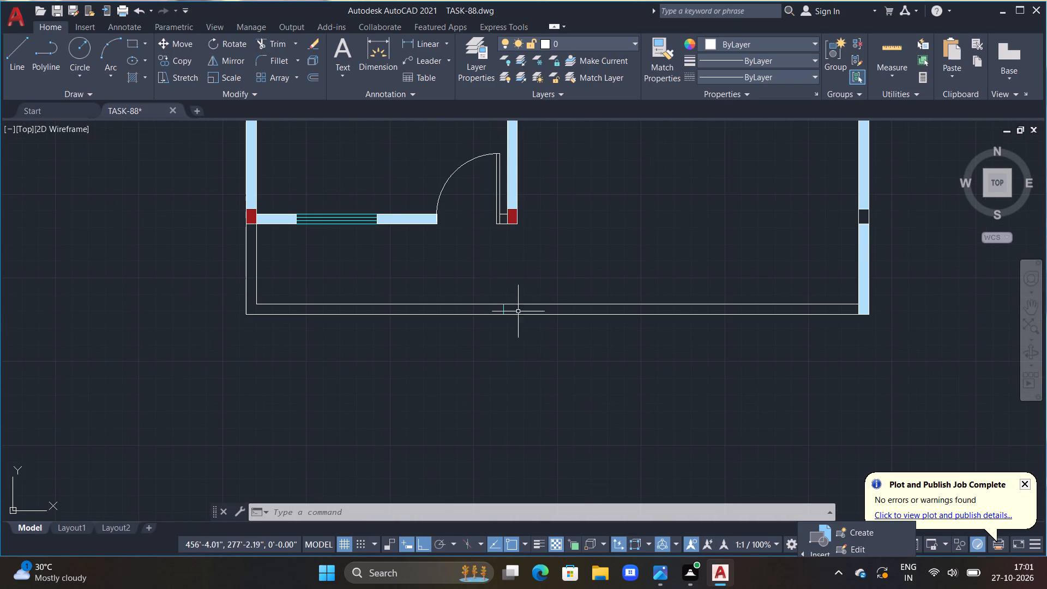
pyautogui.press('Escape')
pyautogui.press('Escape')
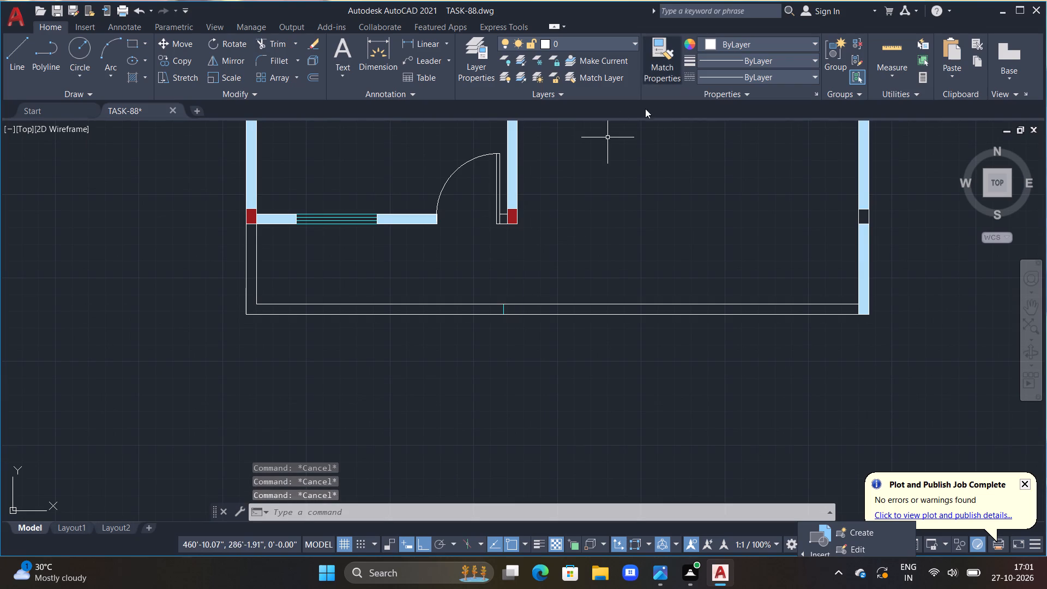
pyautogui.write('L')
pyautogui.press('space')
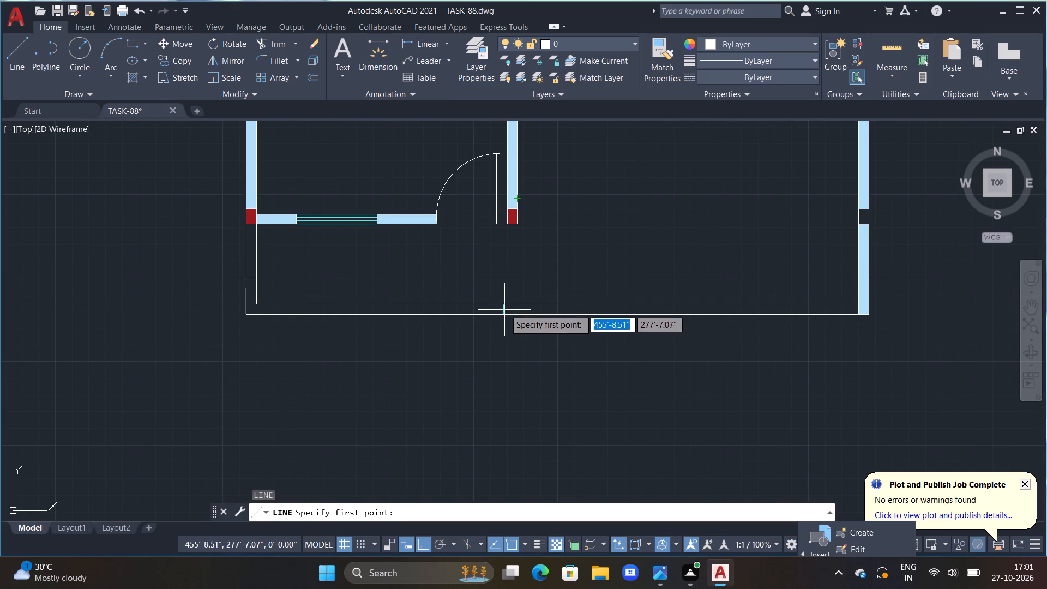
pyautogui.click(507, 302)
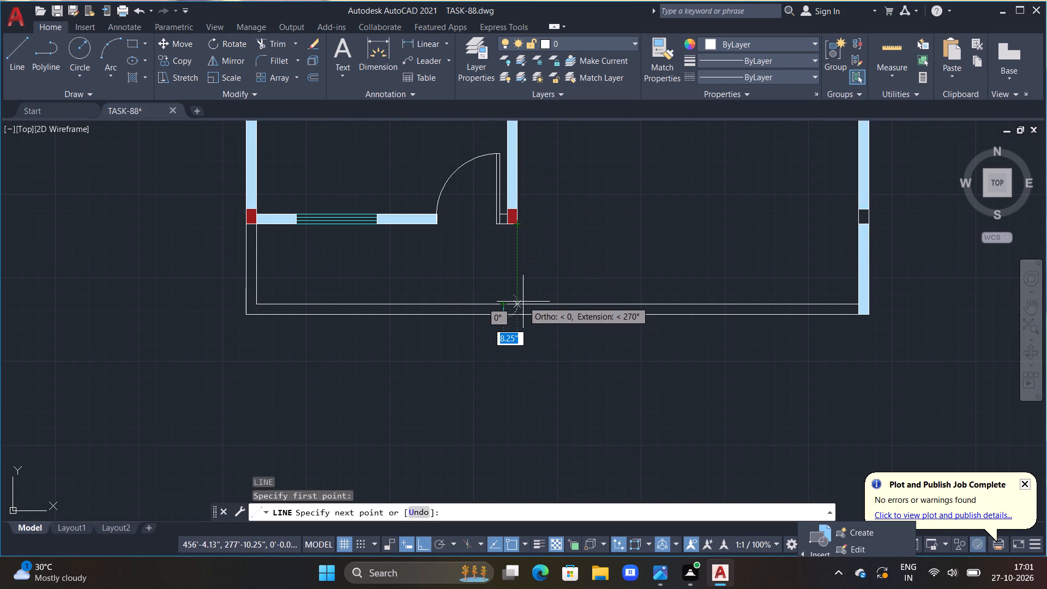
pyautogui.click(516, 303)
pyautogui.doubleClick(523, 332)
pyautogui.press('Escape')
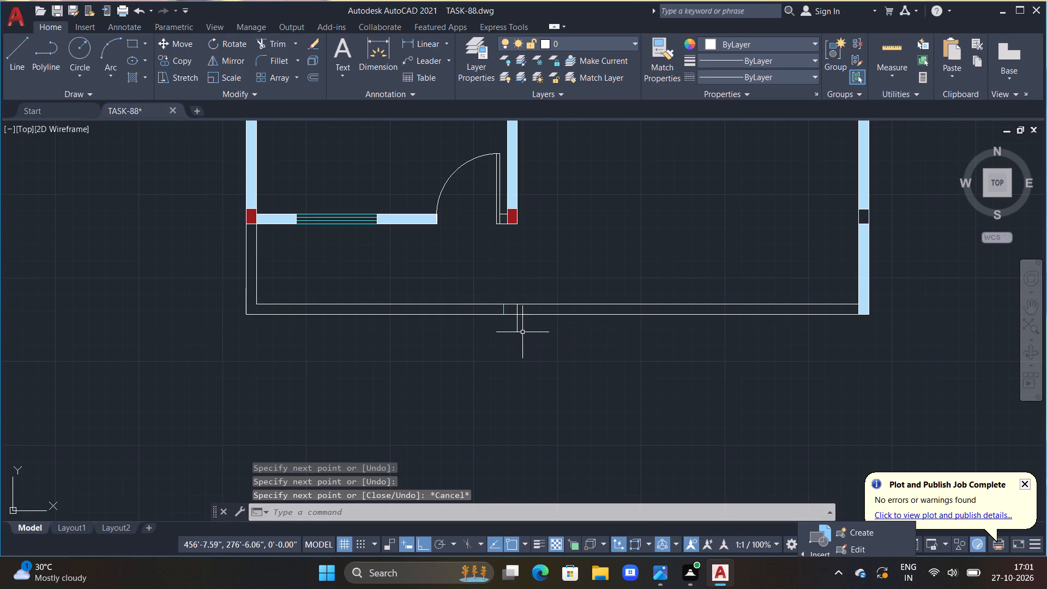
# Trim the part of the new vertical line that extends below the bottom wall.
pyautogui.scroll(2, 518, 335)
pyautogui.moveTo(480, 343); pyautogui.dragTo(539, 404, button='middle')
pyautogui.scroll(1, 541, 402)
pyautogui.press('t')
pyautogui.write('R')
pyautogui.press('space')
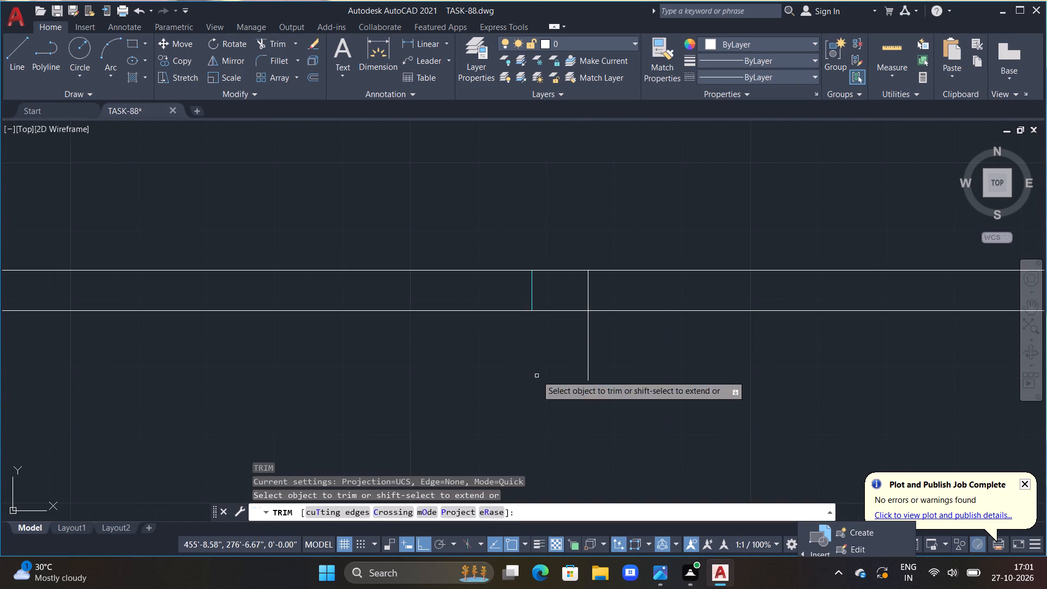
pyautogui.moveTo(595, 322); pyautogui.dragTo(500, 350)
pyautogui.press('Escape')
# Draw a 6" vertical line over the cyan divider across the bottom wall, from the lower wall line to the upper.
pyautogui.write('L')
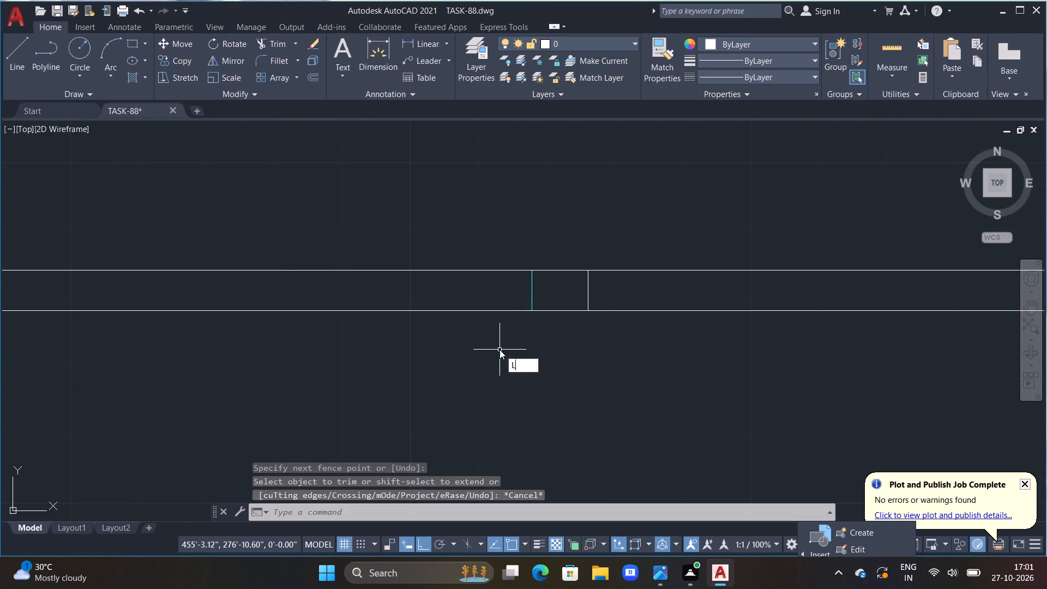
pyautogui.press('space')
pyautogui.click(533, 311)
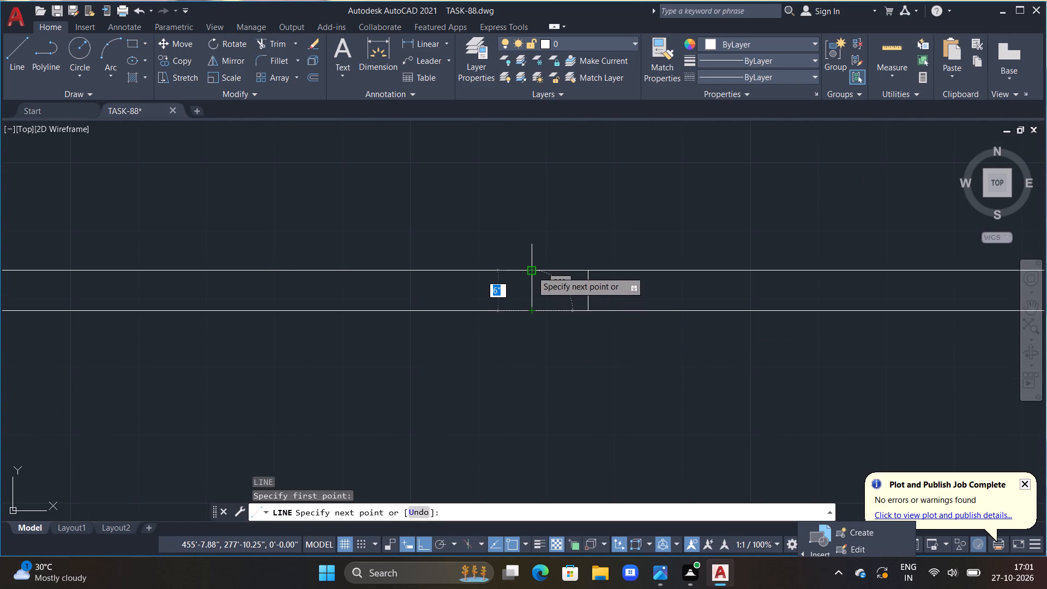
pyautogui.click(532, 271)
pyautogui.press('Escape')
pyautogui.press('Escape')
pyautogui.press('Escape')
pyautogui.press('Escape')
pyautogui.press('Escape')
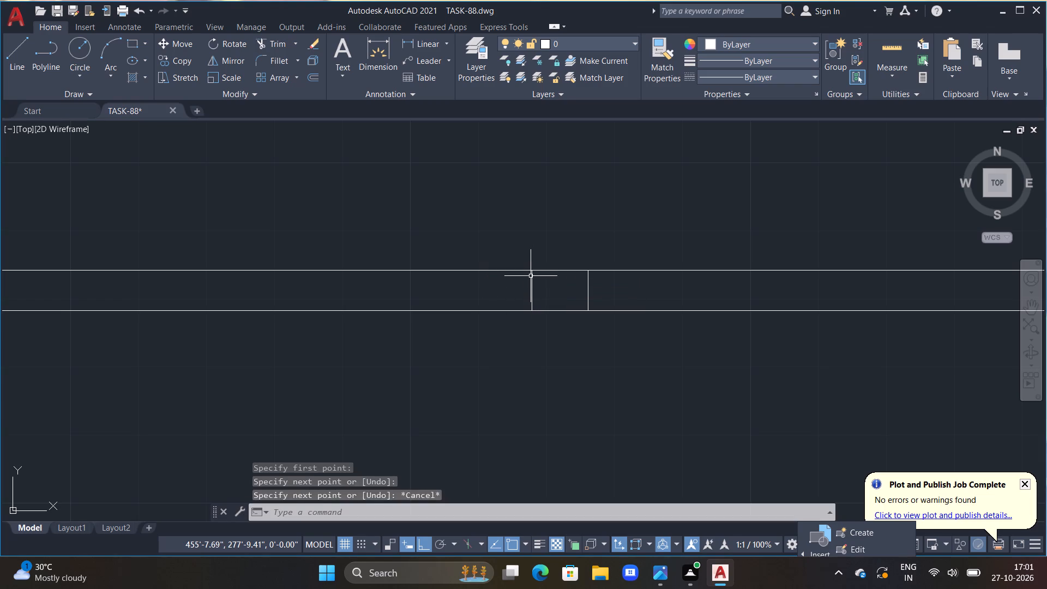
# Hatch the empty junction in the lower part of the right wall with solid dark red 153,27,30.
pyautogui.scroll(-2, 531, 283)
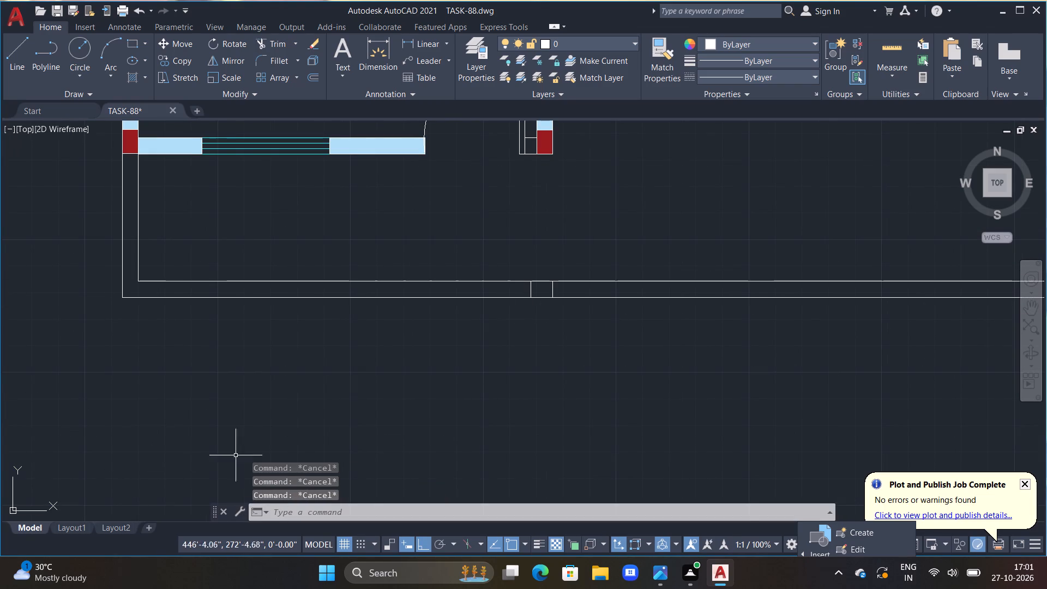
pyautogui.scroll(-1, 244, 450)
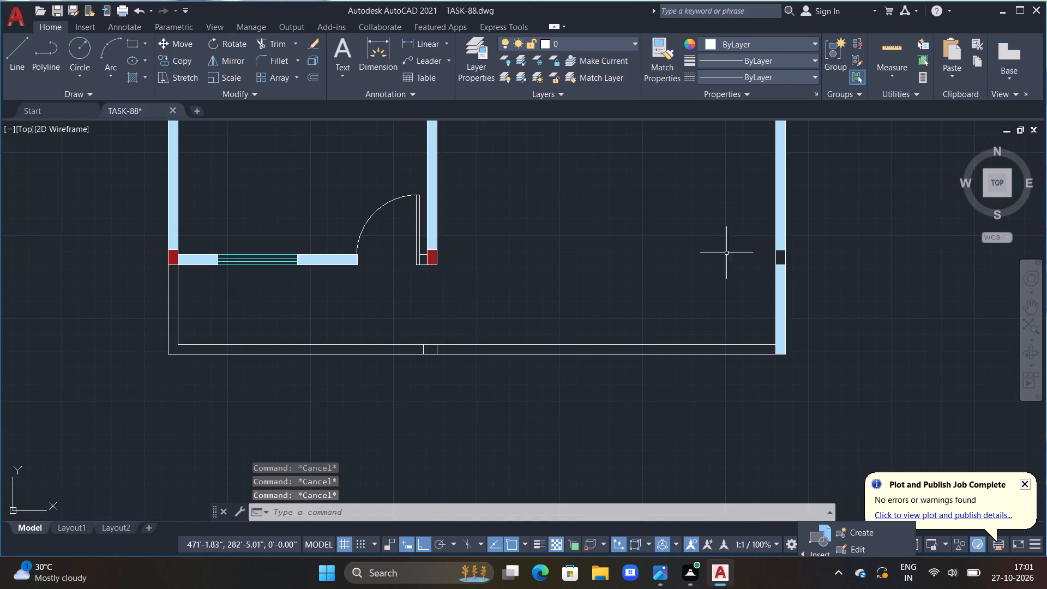
pyautogui.moveTo(666, 251); pyautogui.dragTo(613, 286, button='middle')
pyautogui.scroll(1, 613, 286)
pyautogui.write('H')
pyautogui.press('space')
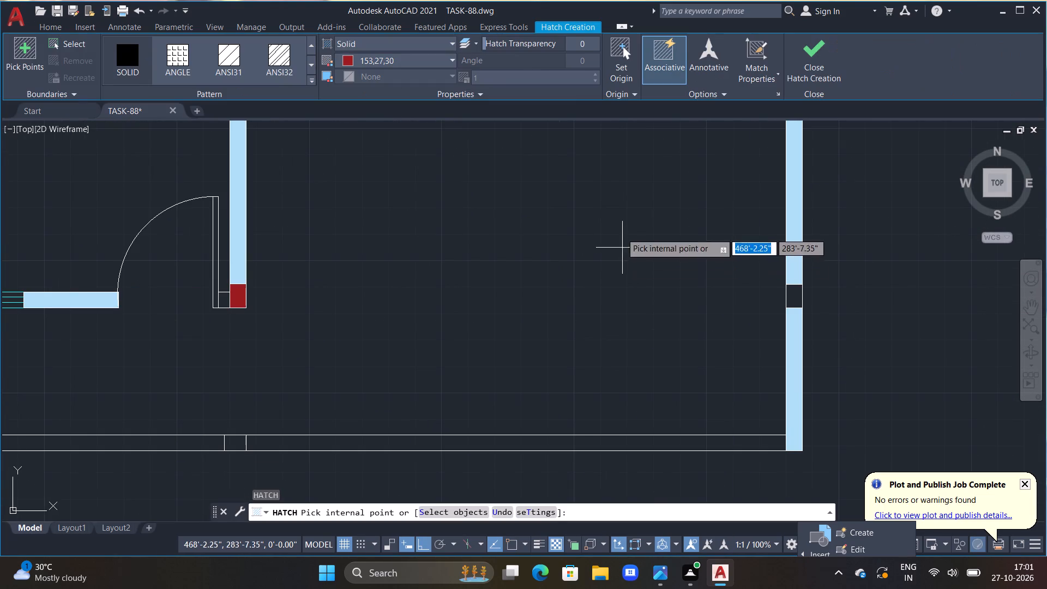
pyautogui.doubleClick(790, 295)
pyautogui.press('Escape')
# Draw a vertical line down through the bottom wall, starting 1'-9.38" right of the upper wall line's midpoint.
pyautogui.scroll(-3, 781, 303)
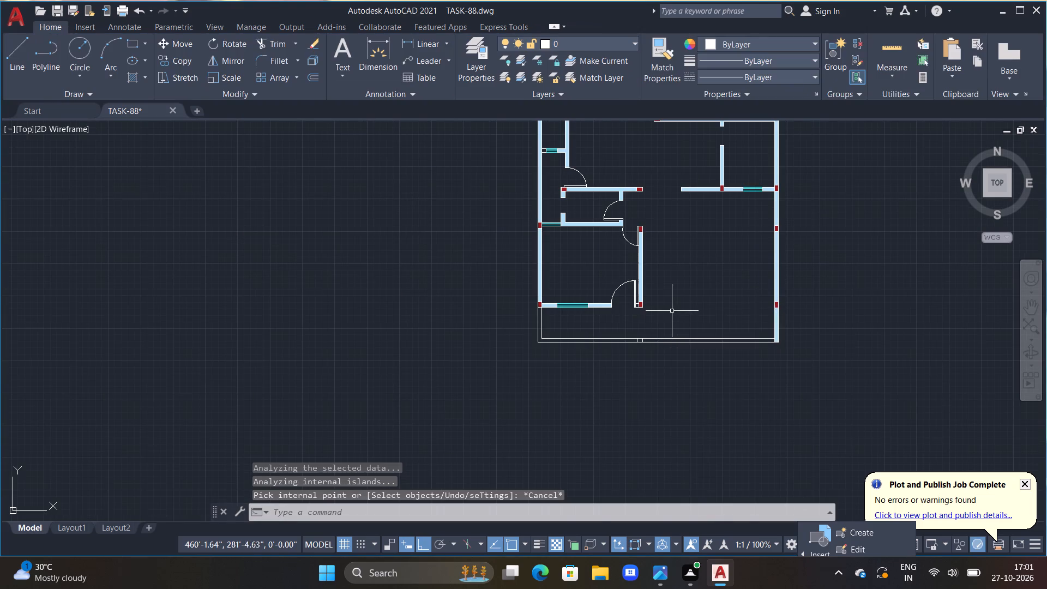
pyautogui.moveTo(671, 323); pyautogui.dragTo(671, 289, button='middle')
pyautogui.scroll(2, 669, 353)
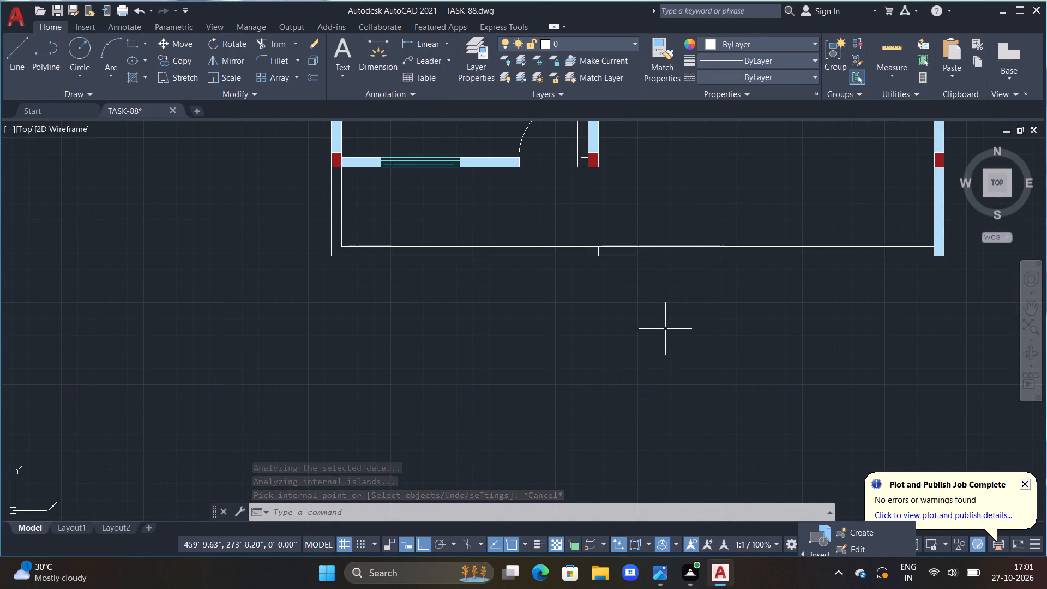
pyautogui.scroll(2, 647, 254)
pyautogui.moveTo(643, 254); pyautogui.dragTo(594, 257, button='middle')
pyautogui.scroll(-1, 593, 257)
pyautogui.moveTo(632, 303); pyautogui.dragTo(541, 317, button='middle')
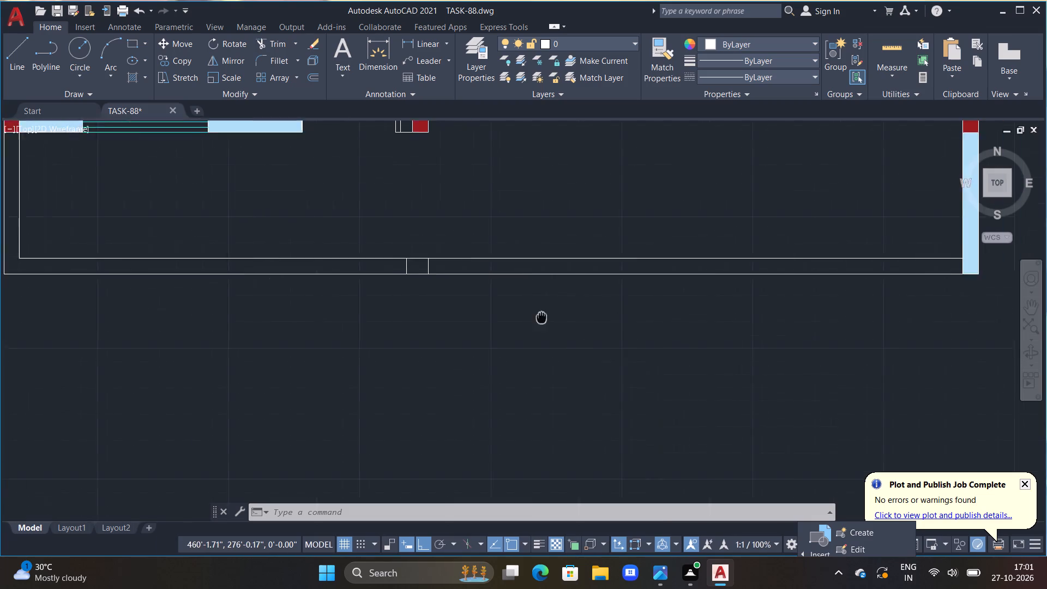
pyautogui.moveTo(541, 317); pyautogui.dragTo(532, 325, button='middle')
pyautogui.scroll(-1, 531, 325)
pyautogui.moveTo(533, 325); pyautogui.dragTo(543, 325, button='middle')
pyautogui.scroll(1, 543, 325)
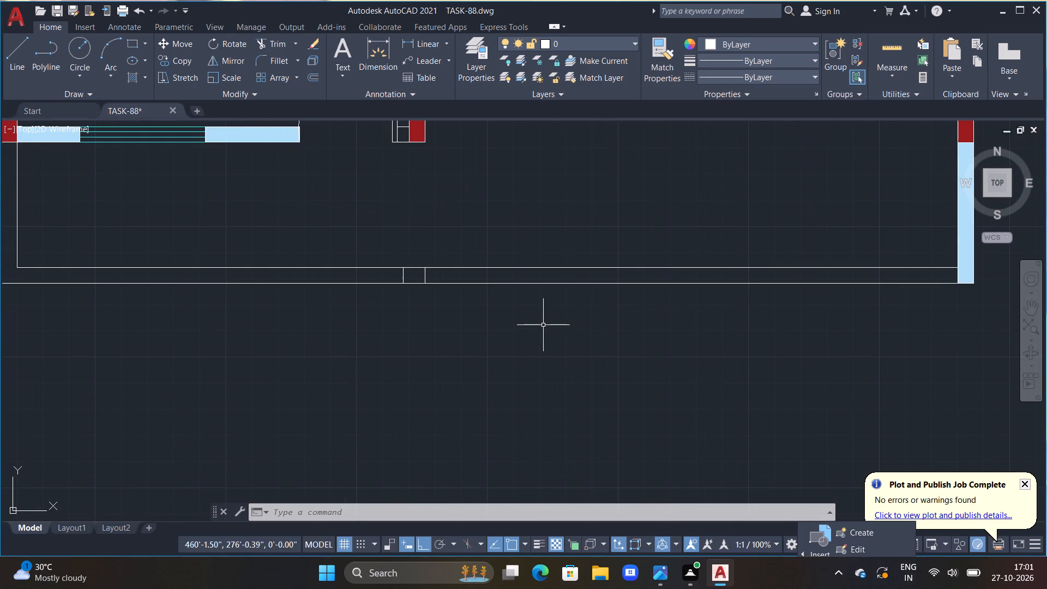
pyautogui.write('L')
pyautogui.press('space')
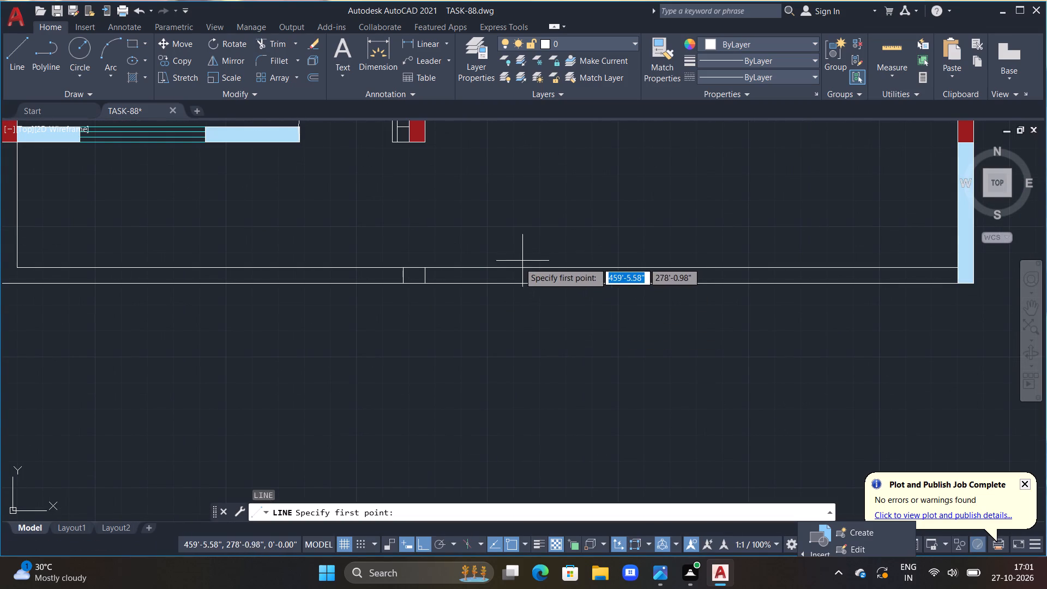
pyautogui.click(543, 267)
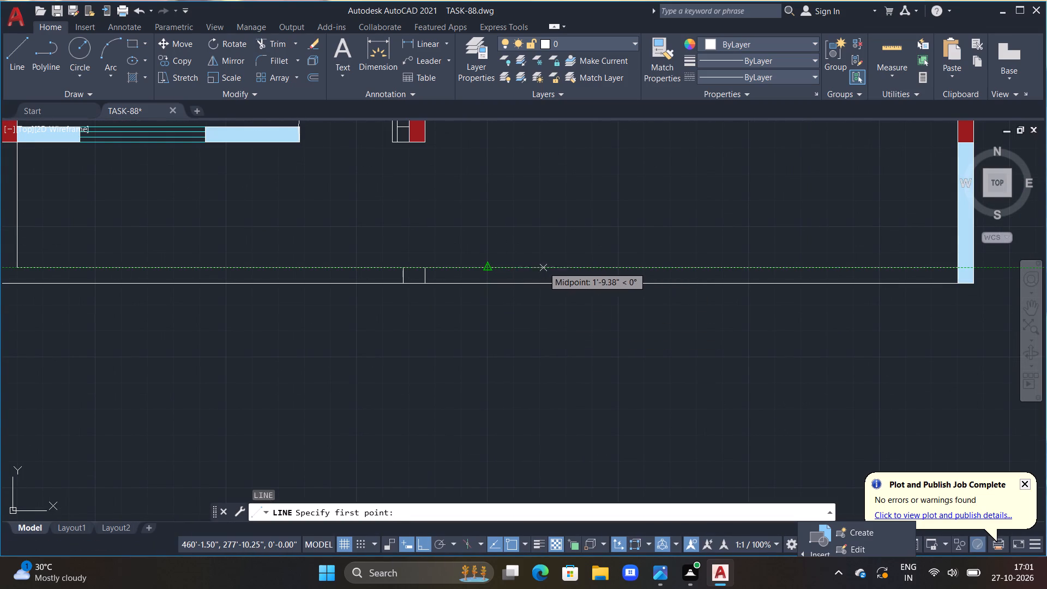
pyautogui.click(541, 321)
pyautogui.press('Escape')
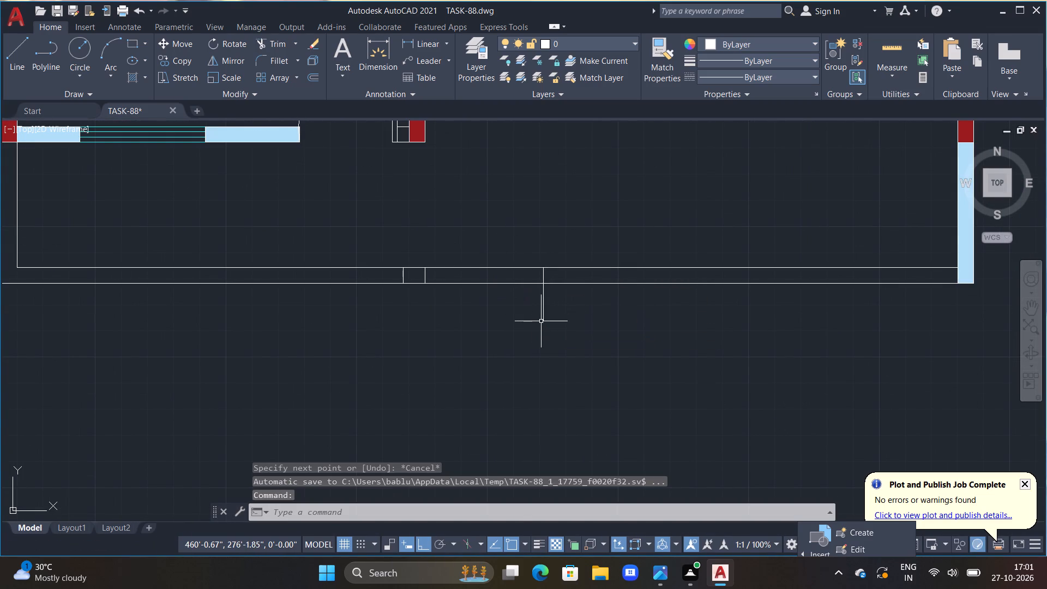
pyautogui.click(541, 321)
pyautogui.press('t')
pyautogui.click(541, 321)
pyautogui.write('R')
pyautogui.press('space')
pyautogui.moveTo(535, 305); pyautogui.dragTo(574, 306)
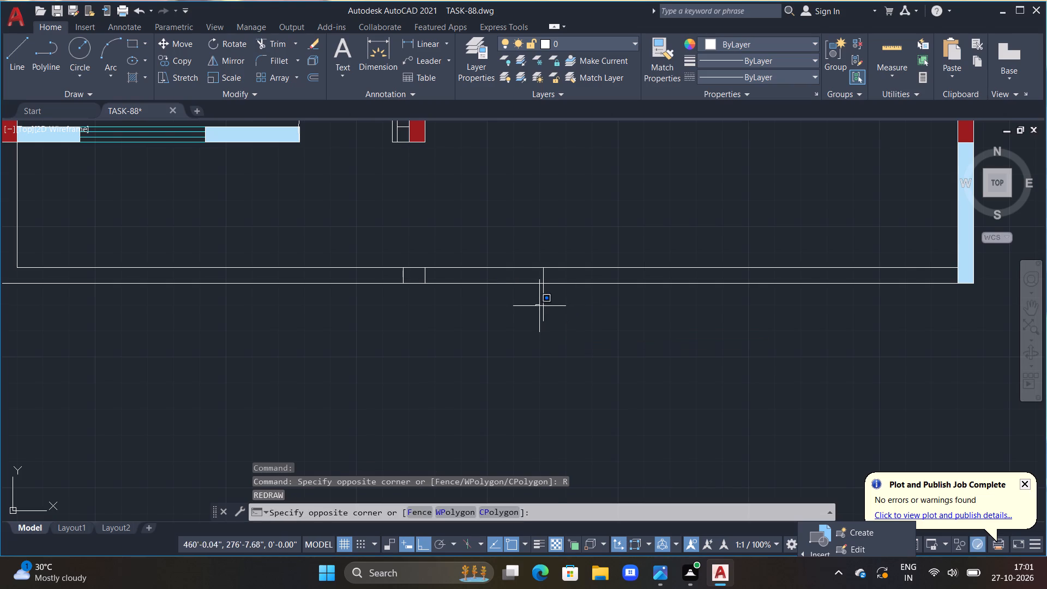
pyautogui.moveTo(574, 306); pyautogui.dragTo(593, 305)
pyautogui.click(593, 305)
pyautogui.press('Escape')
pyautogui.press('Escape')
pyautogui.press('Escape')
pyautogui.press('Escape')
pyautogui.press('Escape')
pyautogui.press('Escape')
# Trim the part of this vertical line that projects below the bottom wall.
pyautogui.write('TR')
pyautogui.press('space')
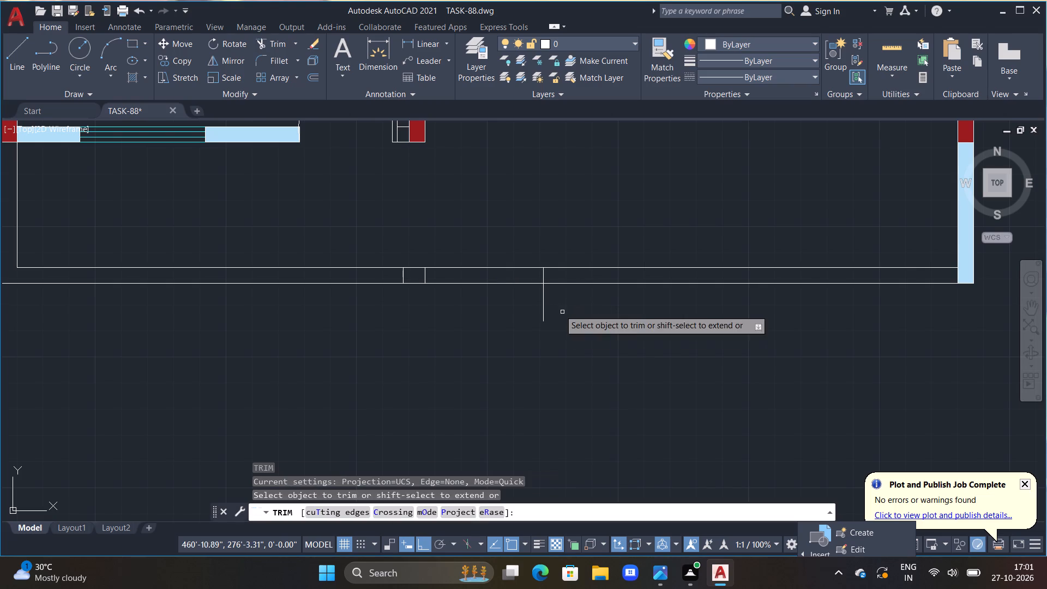
pyautogui.click(514, 303)
pyautogui.moveTo(549, 313); pyautogui.dragTo(593, 315)
pyautogui.press('Escape')
pyautogui.press('Escape')
pyautogui.press('Escape')
pyautogui.press('Escape')
pyautogui.press('Escape')
pyautogui.press('Escape')
pyautogui.press('Escape')
pyautogui.press('Escape')
pyautogui.press('Escape')
pyautogui.press('Escape')
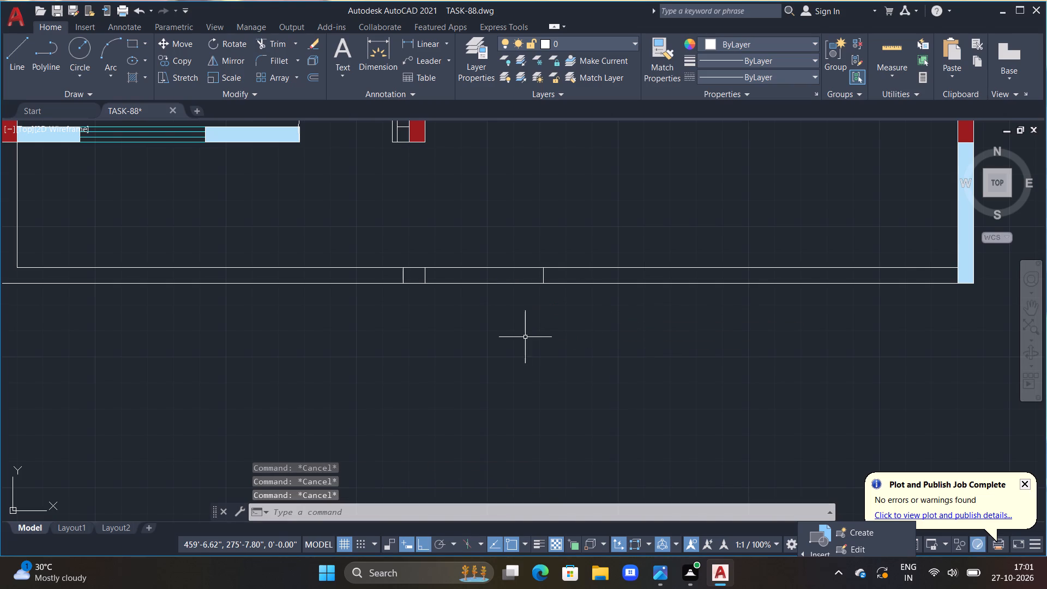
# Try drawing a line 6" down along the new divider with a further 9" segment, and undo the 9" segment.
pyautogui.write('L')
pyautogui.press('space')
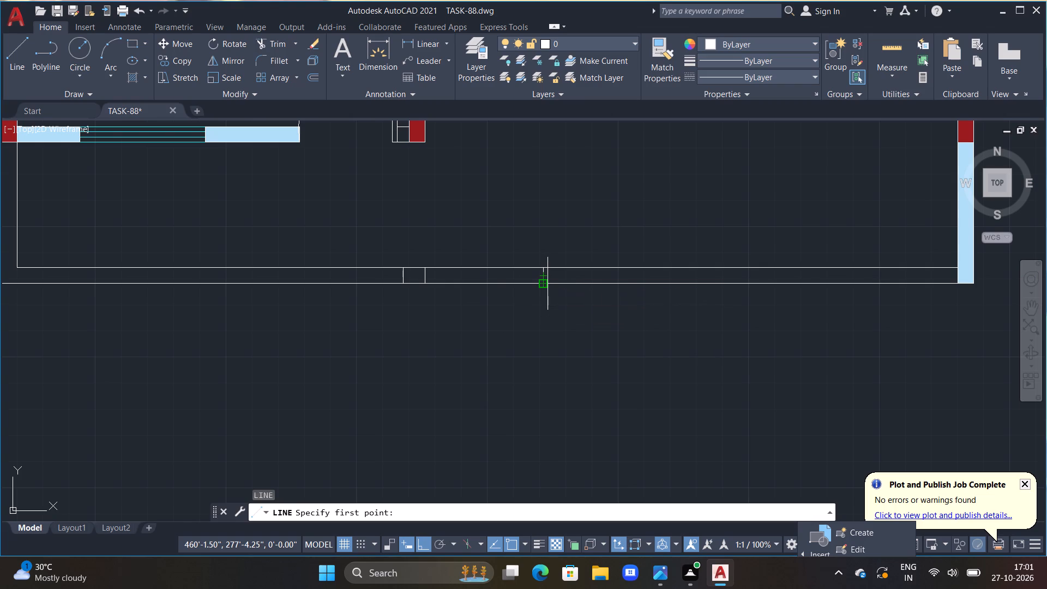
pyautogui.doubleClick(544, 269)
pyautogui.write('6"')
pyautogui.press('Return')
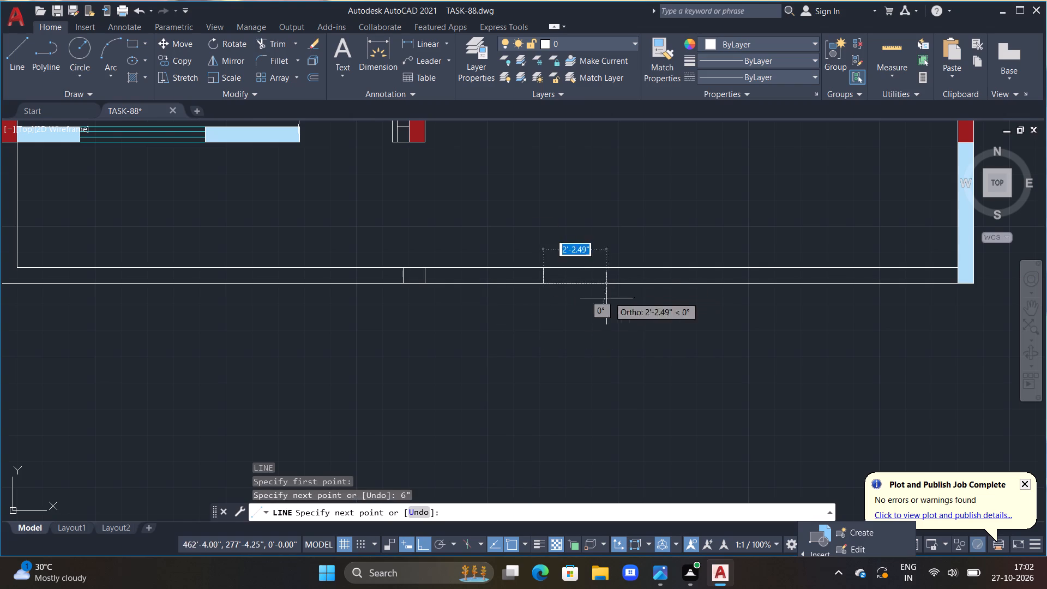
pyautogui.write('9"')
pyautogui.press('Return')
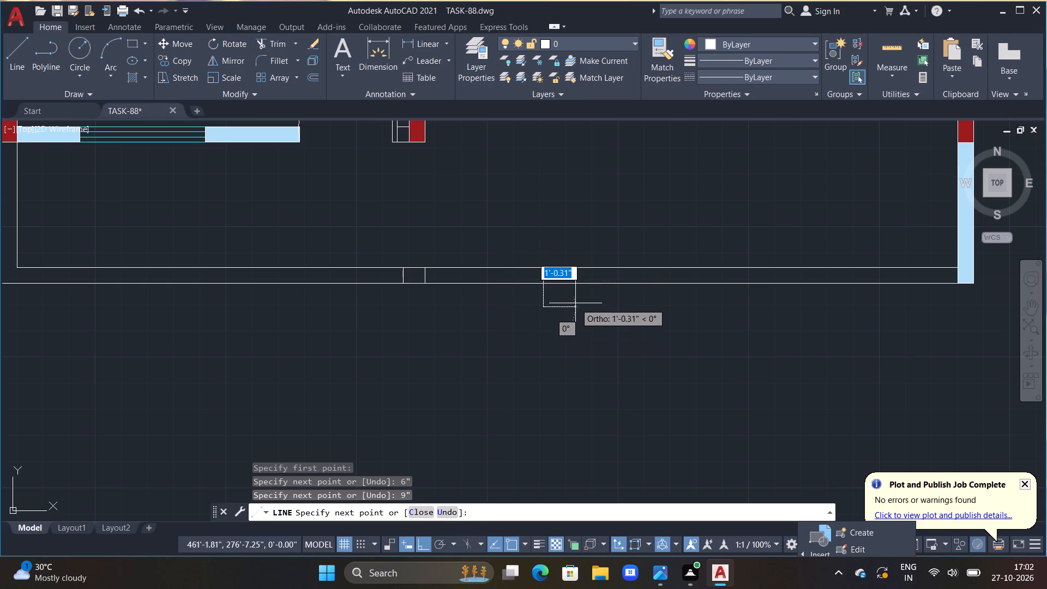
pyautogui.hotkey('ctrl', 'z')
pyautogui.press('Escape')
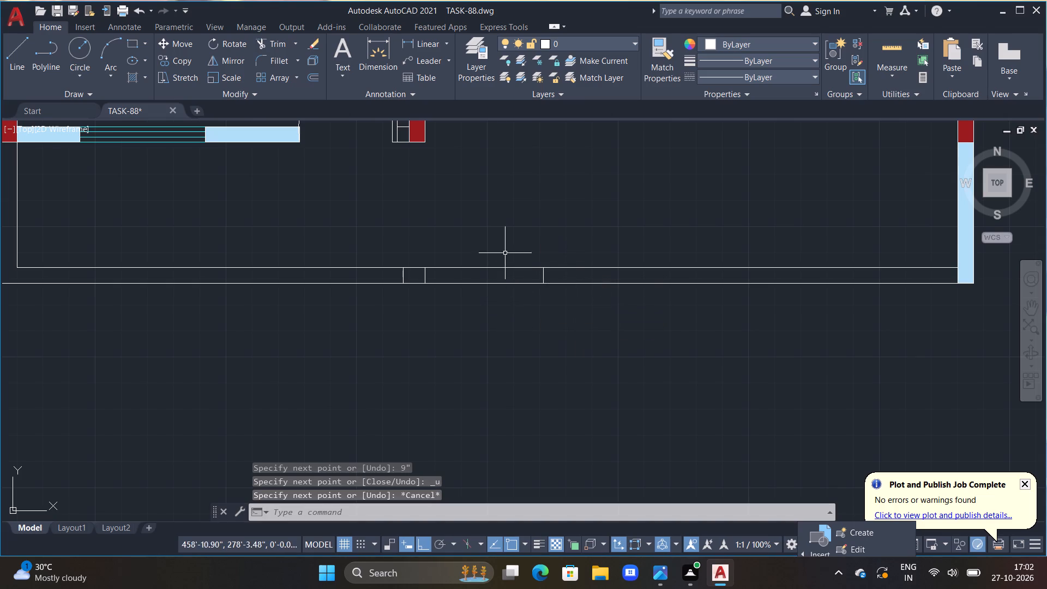
# Draw an outline from the top of the bottom wall's rightmost divider: 8" down, 8" right, and up past the wall's upper line.
pyautogui.scroll(1, 544, 266)
pyautogui.moveTo(562, 278); pyautogui.dragTo(604, 253, button='middle')
pyautogui.press('Escape')
pyautogui.scroll(1, 604, 253)
pyautogui.moveTo(607, 253); pyautogui.dragTo(711, 224, button='middle')
pyautogui.press('Escape')
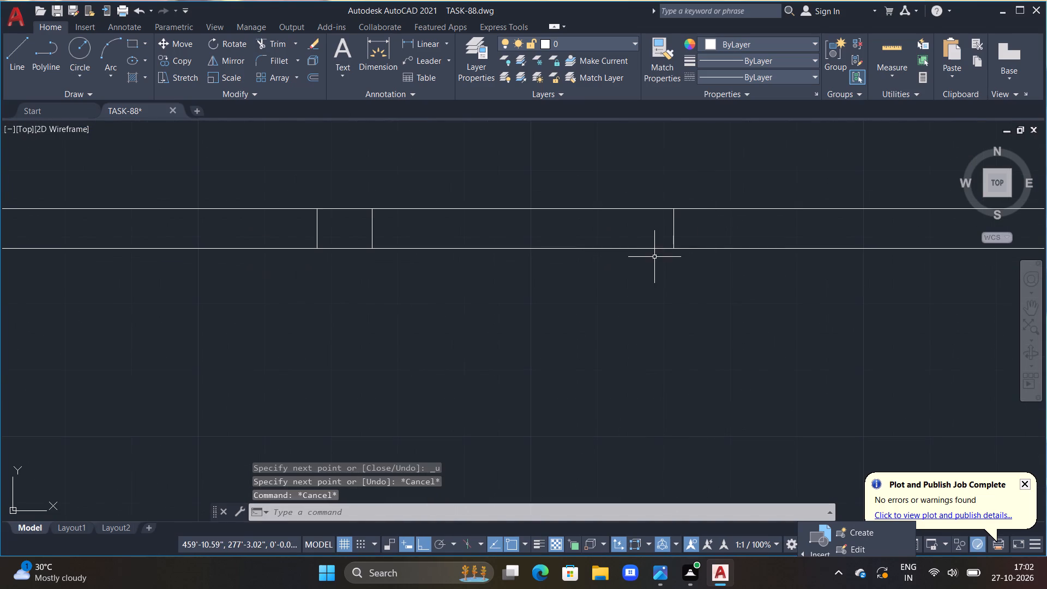
pyautogui.press('Escape')
pyautogui.scroll(-1, 645, 268)
pyautogui.moveTo(640, 278); pyautogui.dragTo(676, 262, button='middle')
pyautogui.scroll(1, 671, 265)
pyautogui.moveTo(713, 267); pyautogui.dragTo(688, 283, button='middle')
pyautogui.write('L')
pyautogui.press('space')
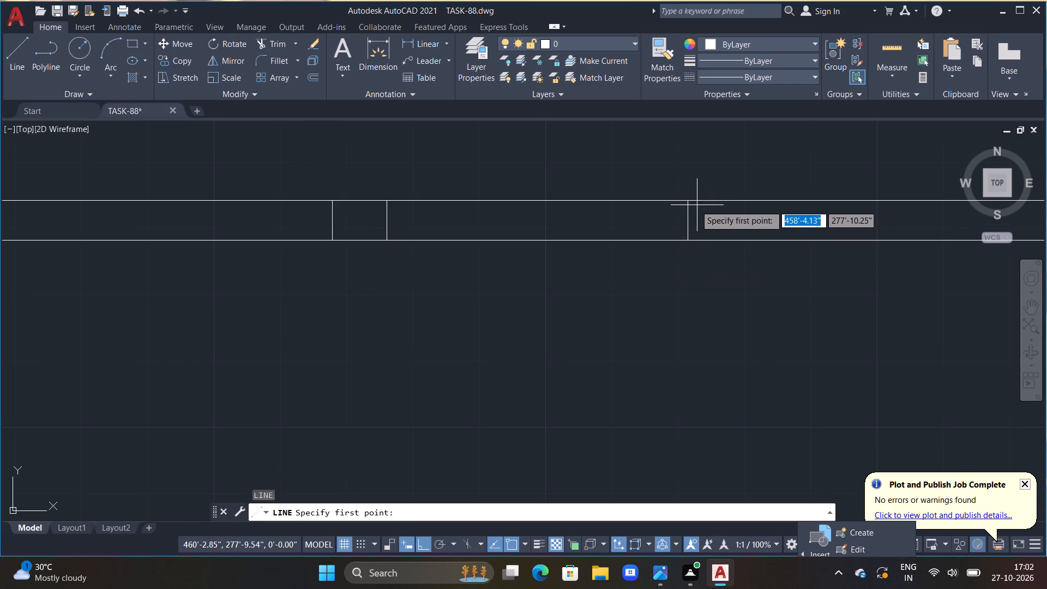
pyautogui.click(688, 203)
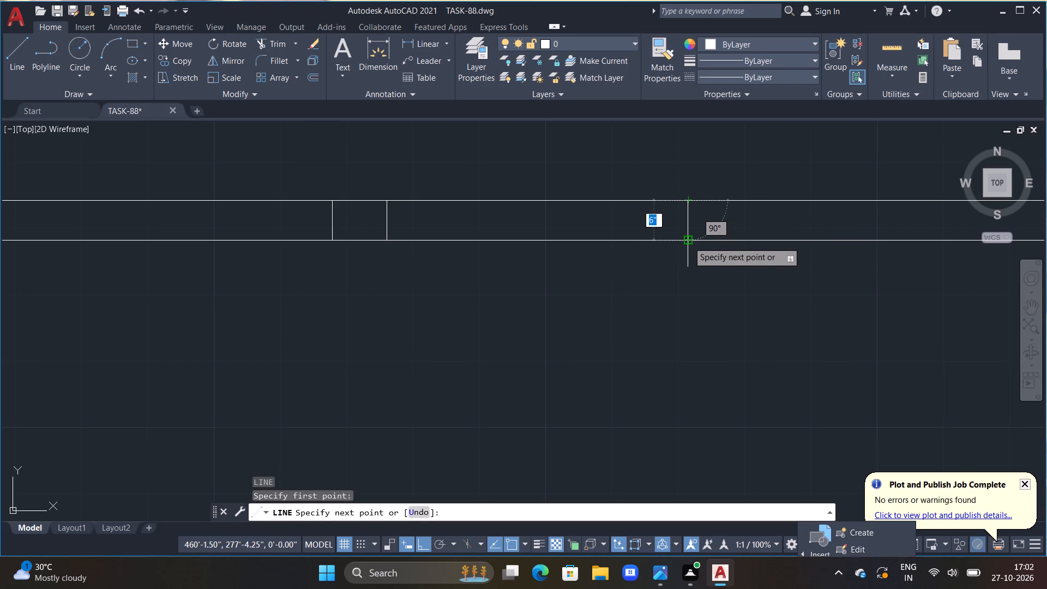
pyautogui.write('8"')
pyautogui.press('Return')
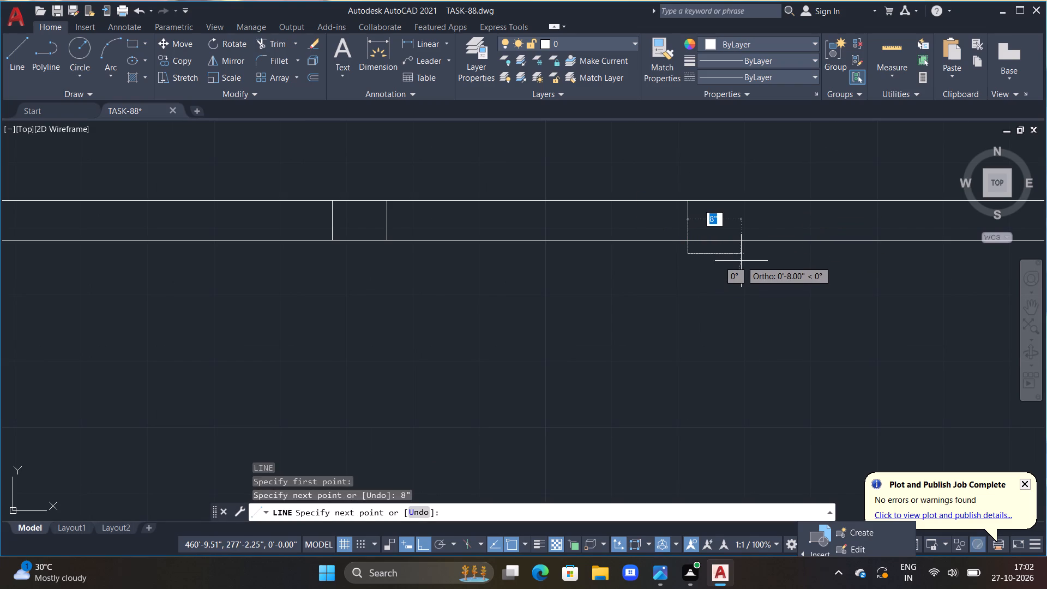
pyautogui.write('8"')
pyautogui.press('Return')
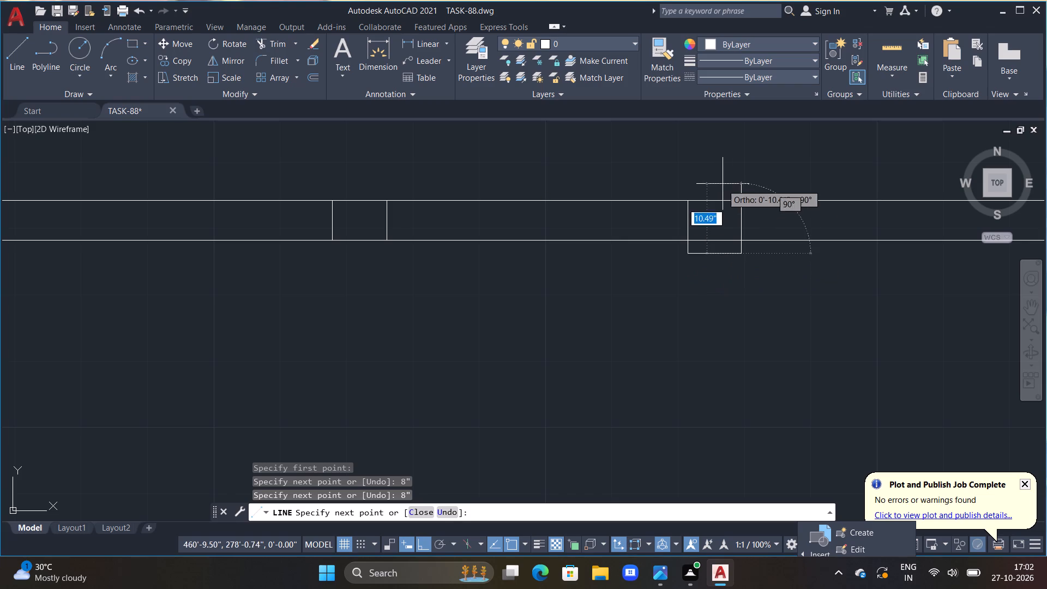
pyautogui.click(740, 175)
pyautogui.press('Escape')
# Trim the right junction outline's projection above the bottom wall and the wall's lower line inside both middle junctions.
pyautogui.press('t')
pyautogui.write('R')
pyautogui.press('space')
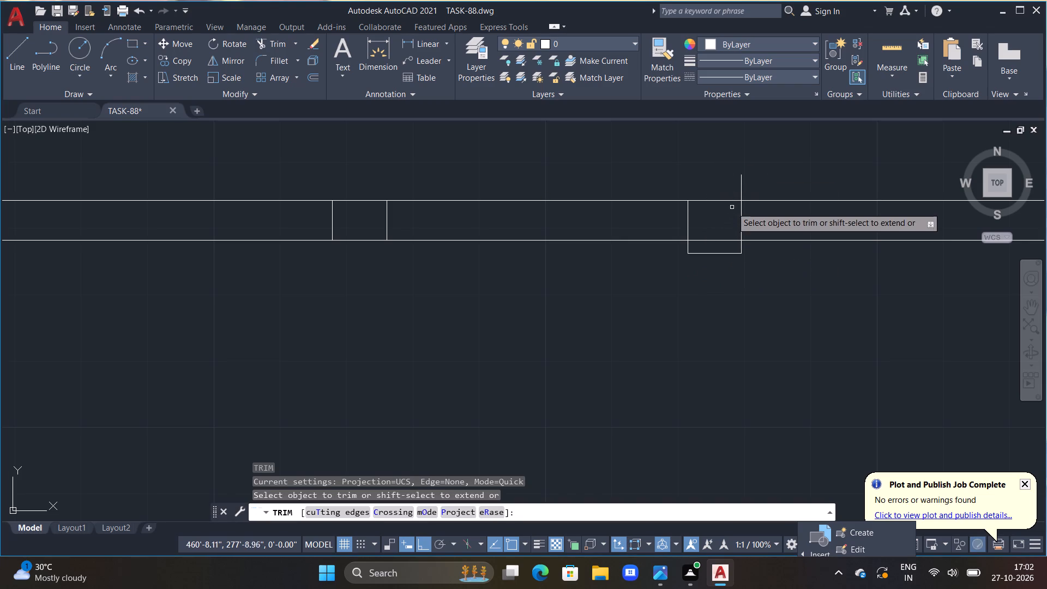
pyautogui.click(739, 189)
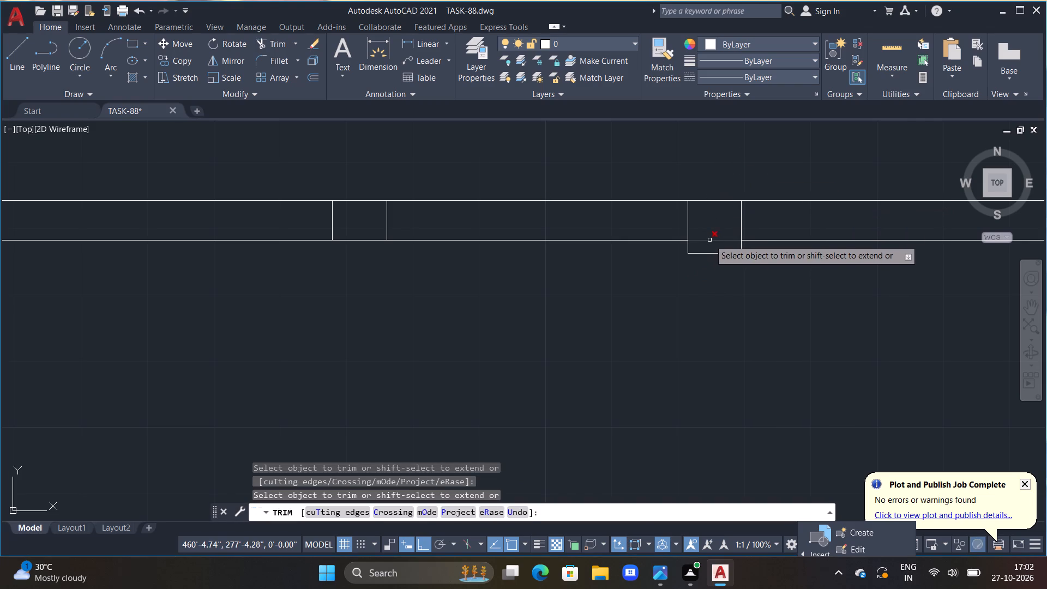
pyautogui.click(709, 240)
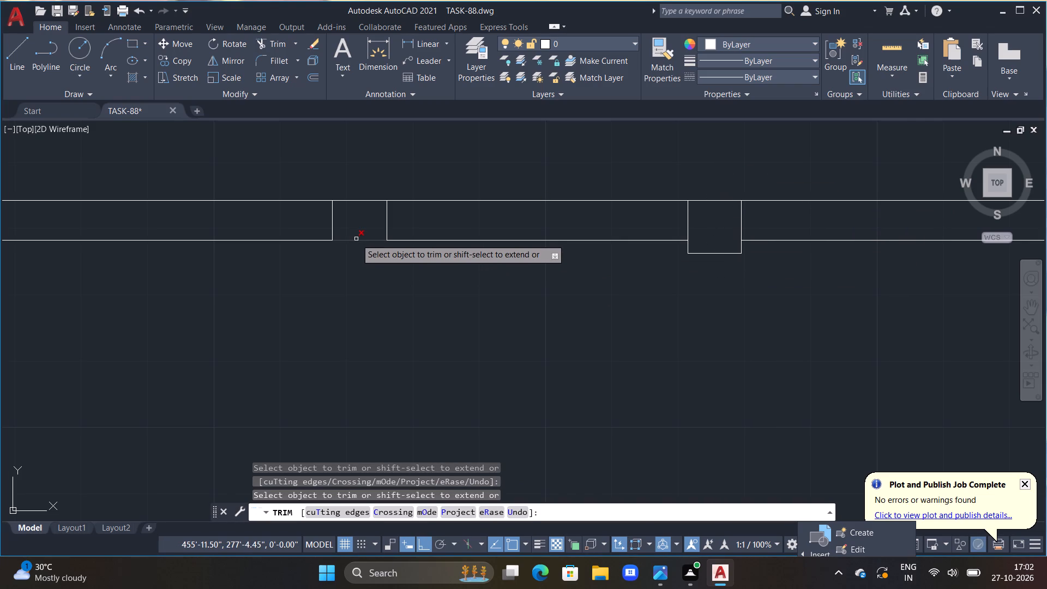
pyautogui.click(356, 239)
pyautogui.press('Escape')
pyautogui.moveTo(352, 265); pyautogui.dragTo(431, 243, button='middle')
pyautogui.press('Escape')
pyautogui.press('Escape')
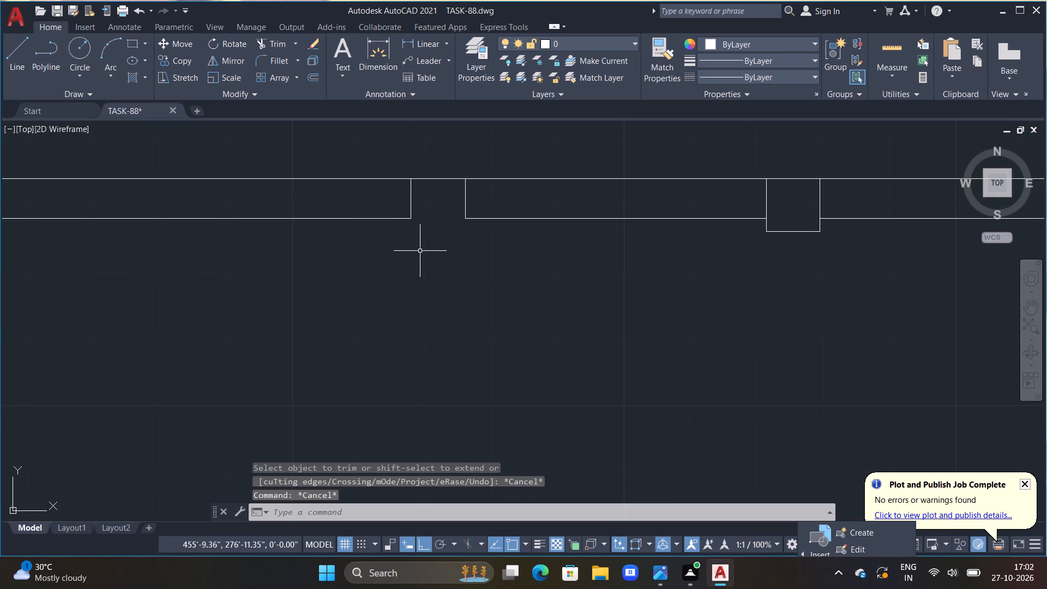
# Outline the left middle junction from its upper-left corner: 8" down, right to align with its right divider, and up to the wall's lower line.
pyautogui.write('L')
pyautogui.press('space')
pyautogui.click(408, 179)
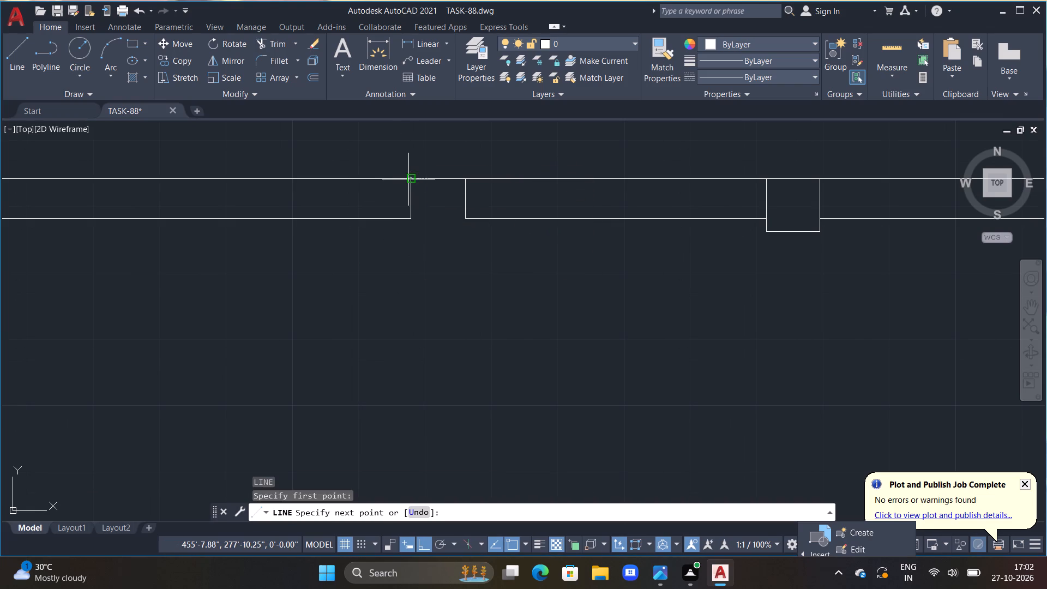
pyautogui.write('8"')
pyautogui.press('Return')
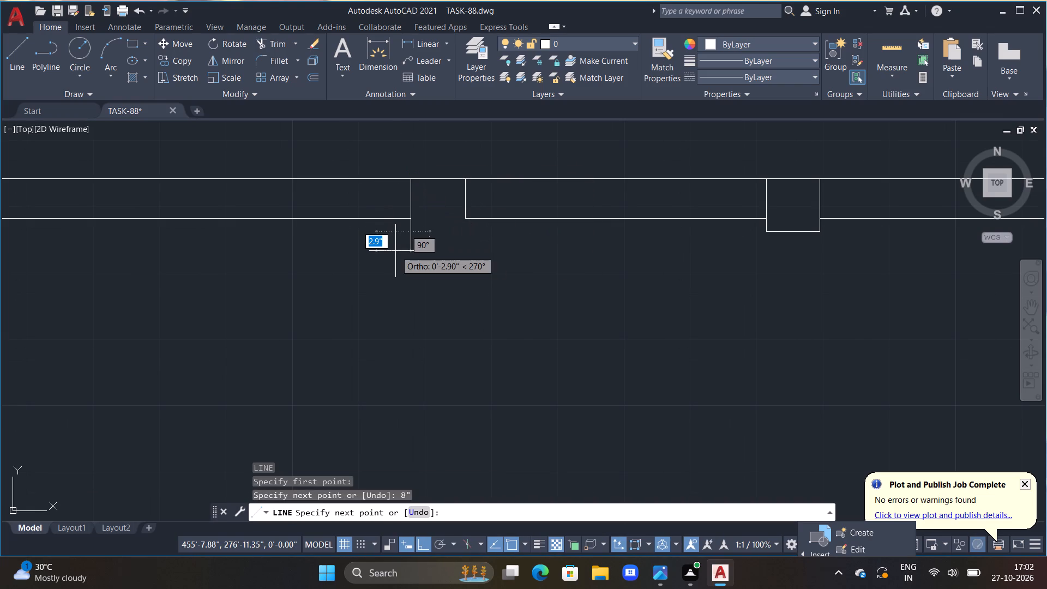
pyautogui.doubleClick(465, 232)
pyautogui.click(465, 219)
pyautogui.press('Escape')
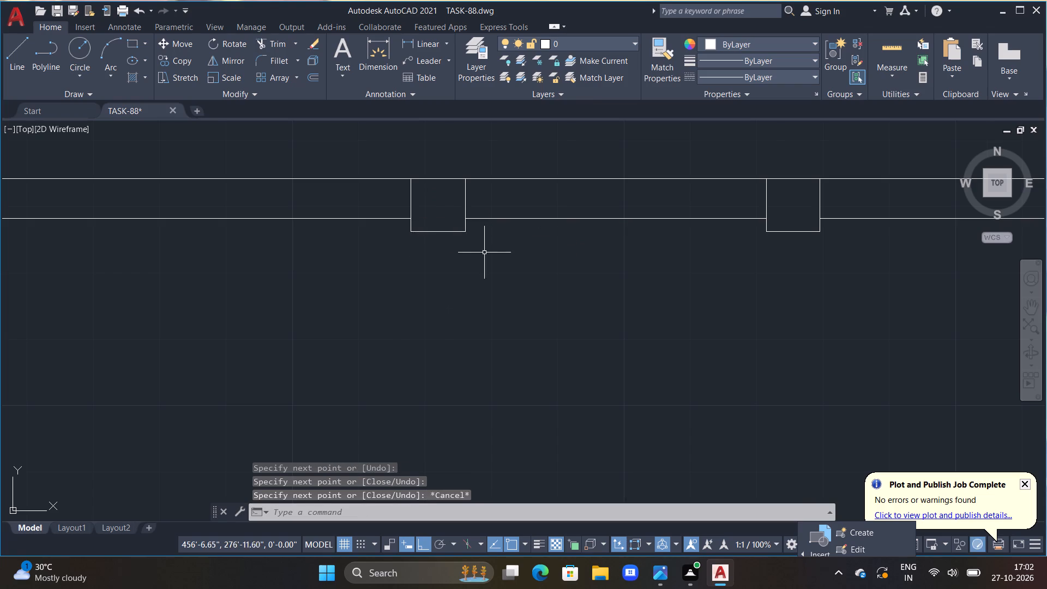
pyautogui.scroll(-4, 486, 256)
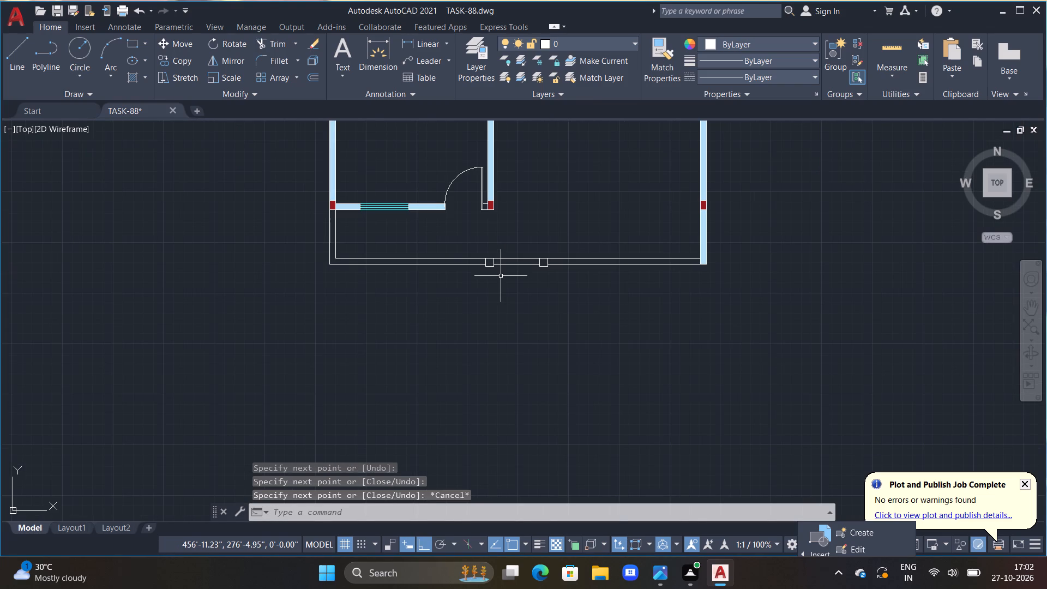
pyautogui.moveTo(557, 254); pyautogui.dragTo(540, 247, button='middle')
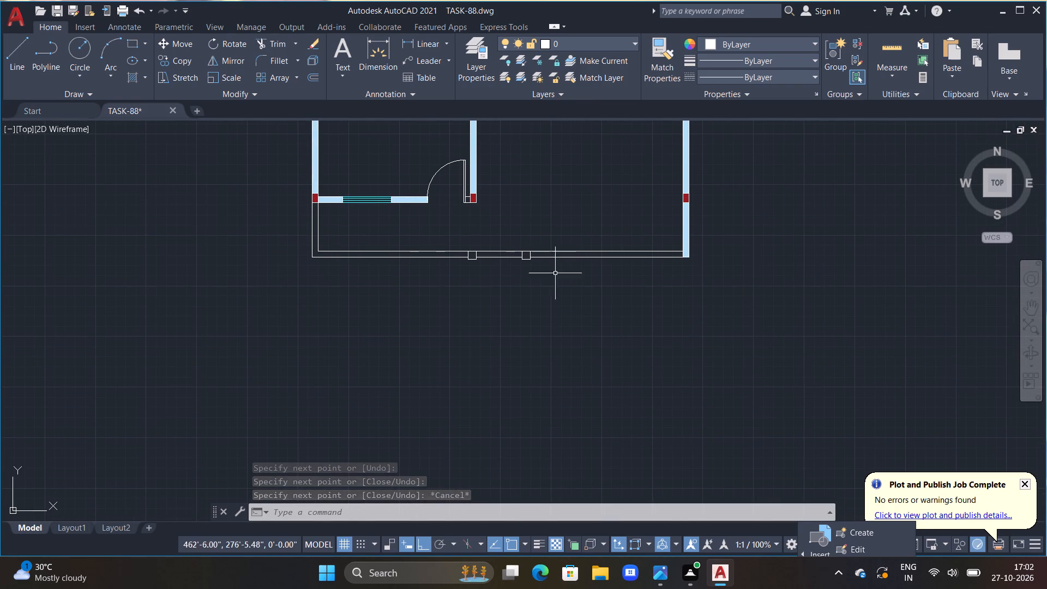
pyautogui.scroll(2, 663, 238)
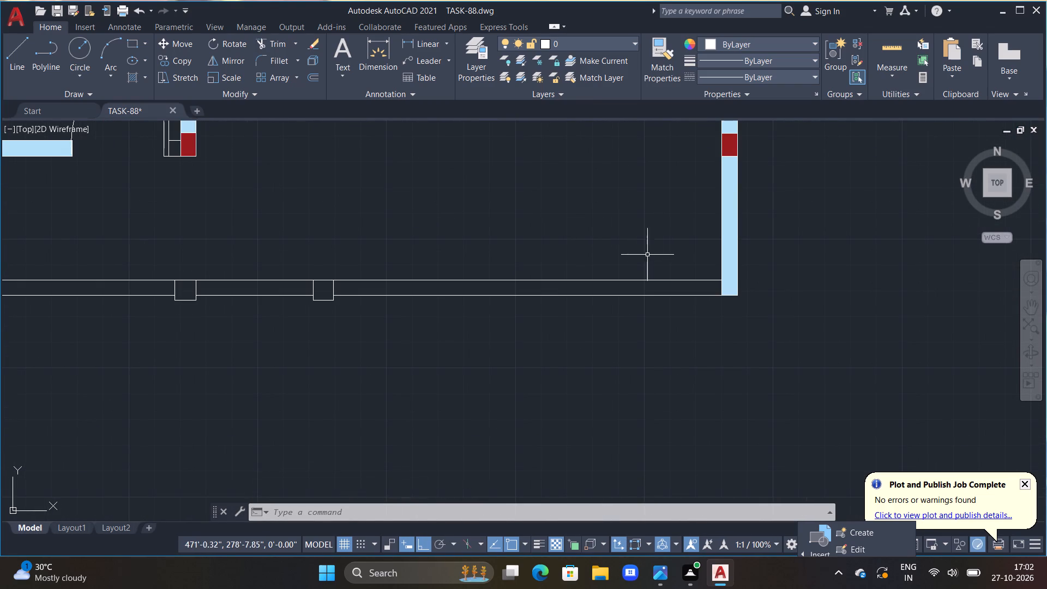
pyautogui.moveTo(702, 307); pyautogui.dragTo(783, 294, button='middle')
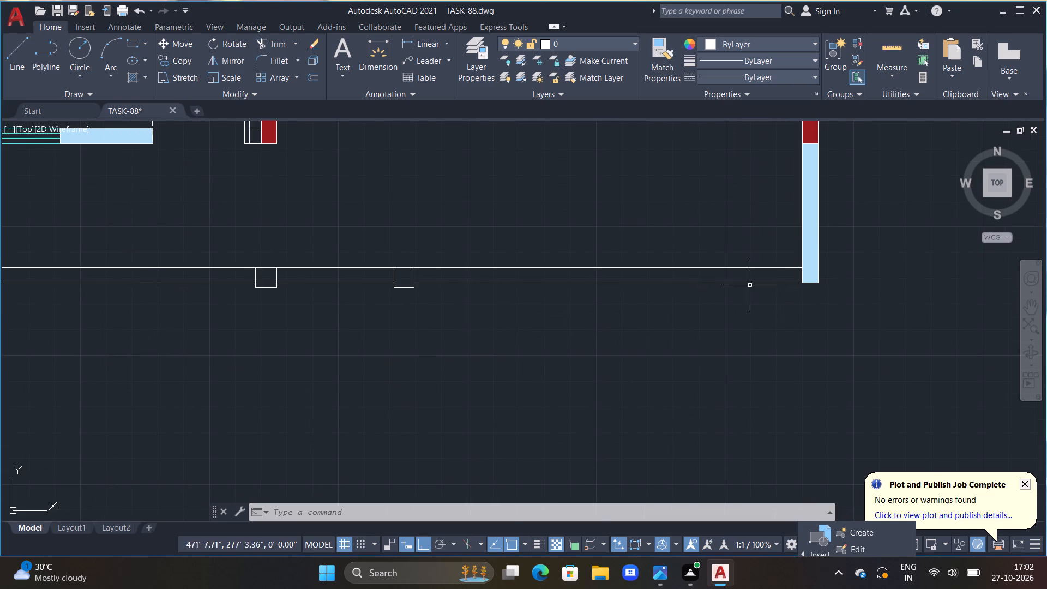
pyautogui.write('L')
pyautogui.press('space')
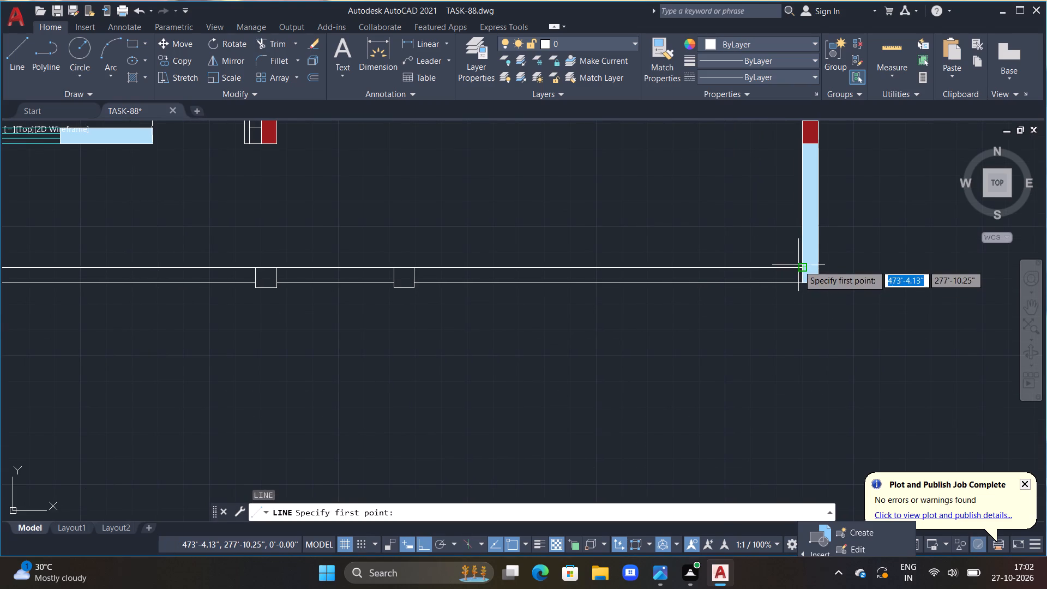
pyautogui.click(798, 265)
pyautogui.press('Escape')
# Draw a junction outline at the bottom wall's right end: 8" left from the inner corner, 8" down, right to the vertical wall, and up.
pyautogui.scroll(2, 786, 269)
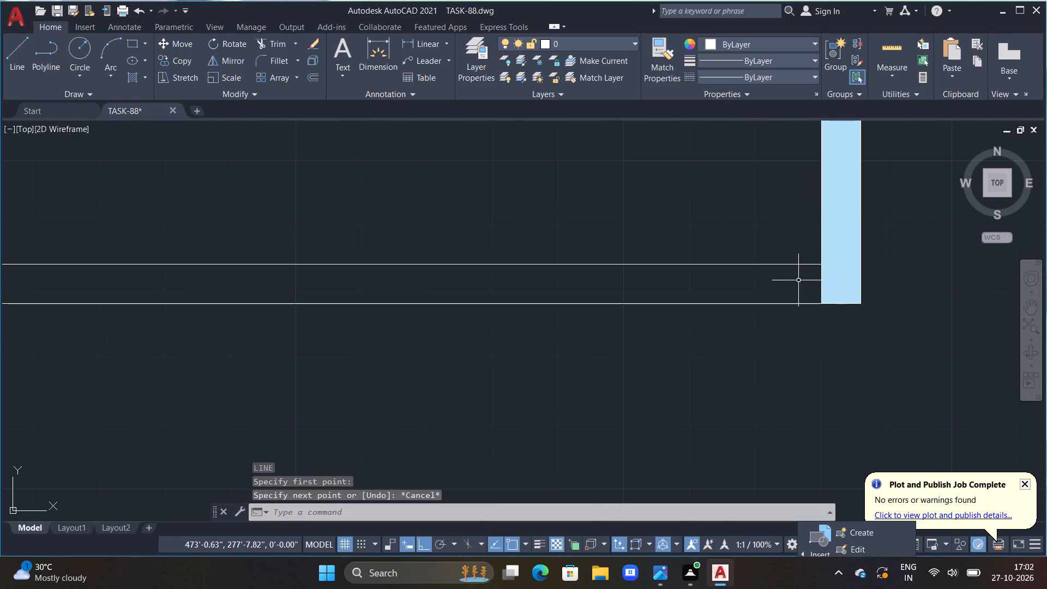
pyautogui.write('L')
pyautogui.press('space')
pyautogui.click(817, 265)
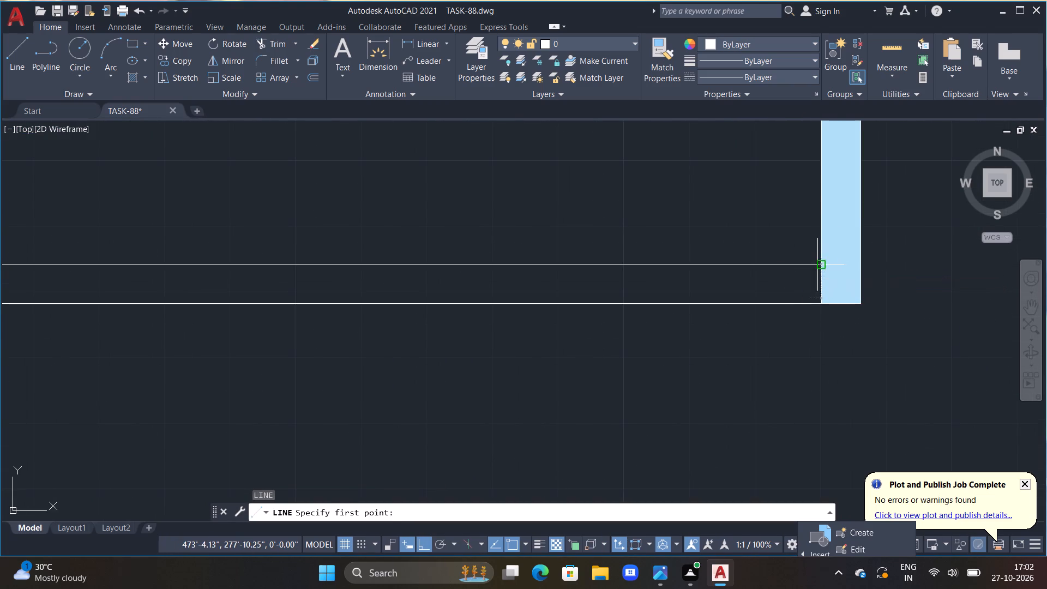
pyautogui.write('8"')
pyautogui.press('Return')
pyautogui.write('8"')
pyautogui.press('Return')
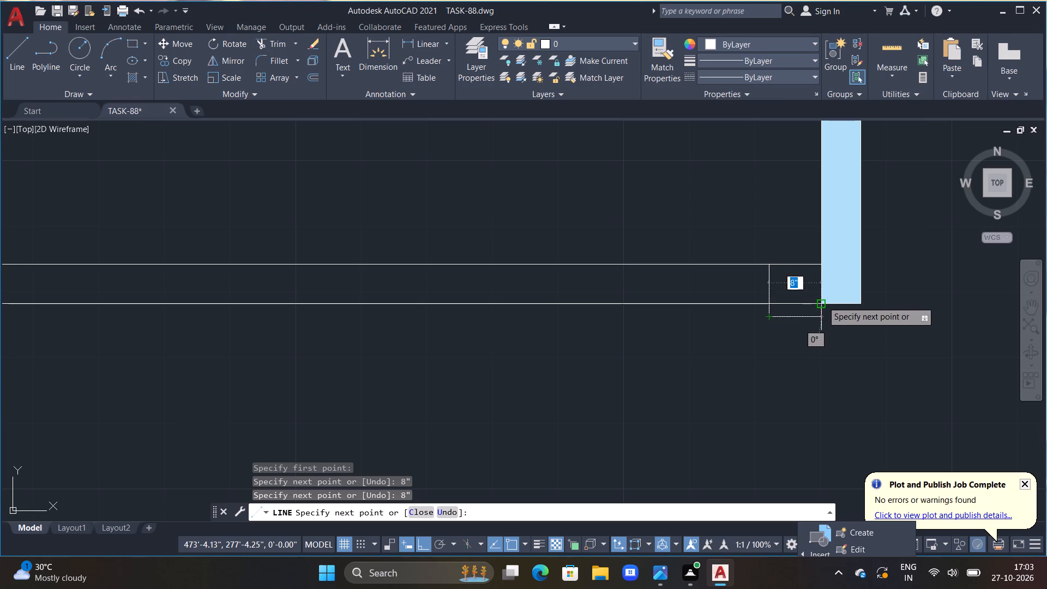
pyautogui.click(821, 318)
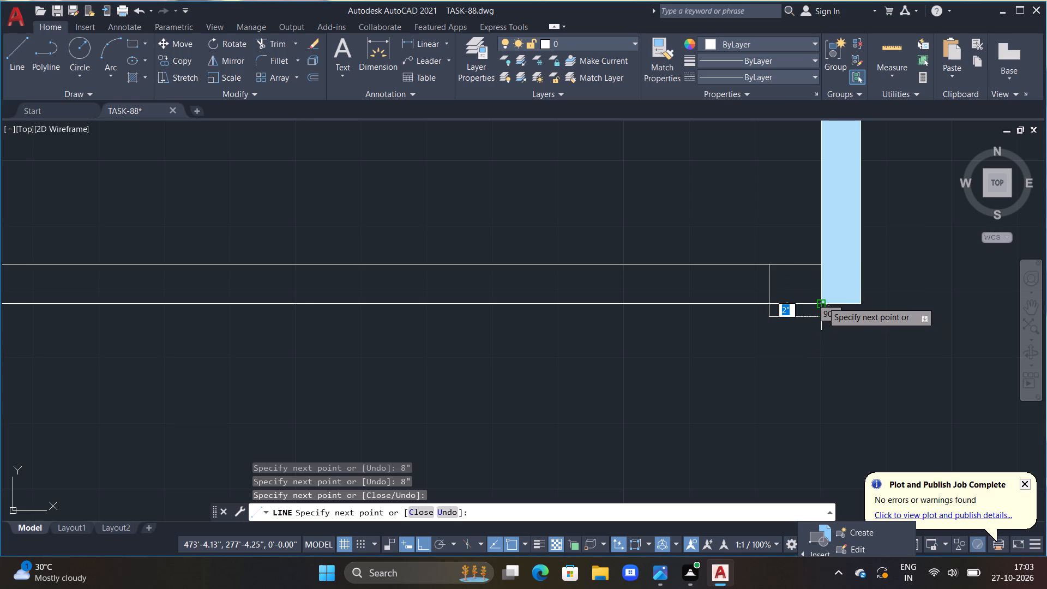
pyautogui.click(822, 302)
pyautogui.press('Escape')
# Trim the bottom wall's lower line inside the right-end junction square.
pyautogui.press('t')
pyautogui.press('r')
pyautogui.press('space')
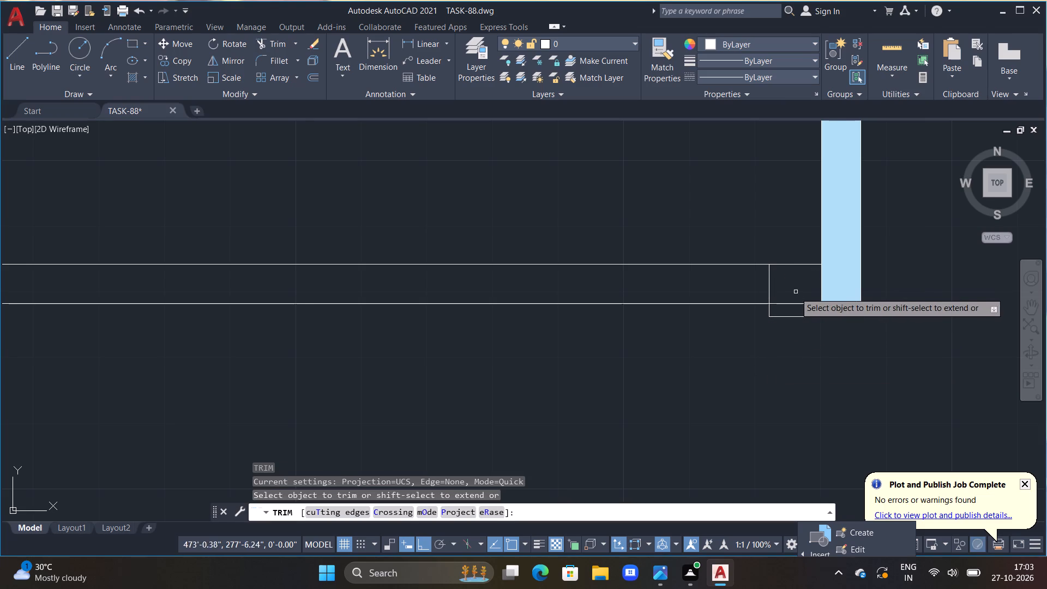
pyautogui.click(794, 303)
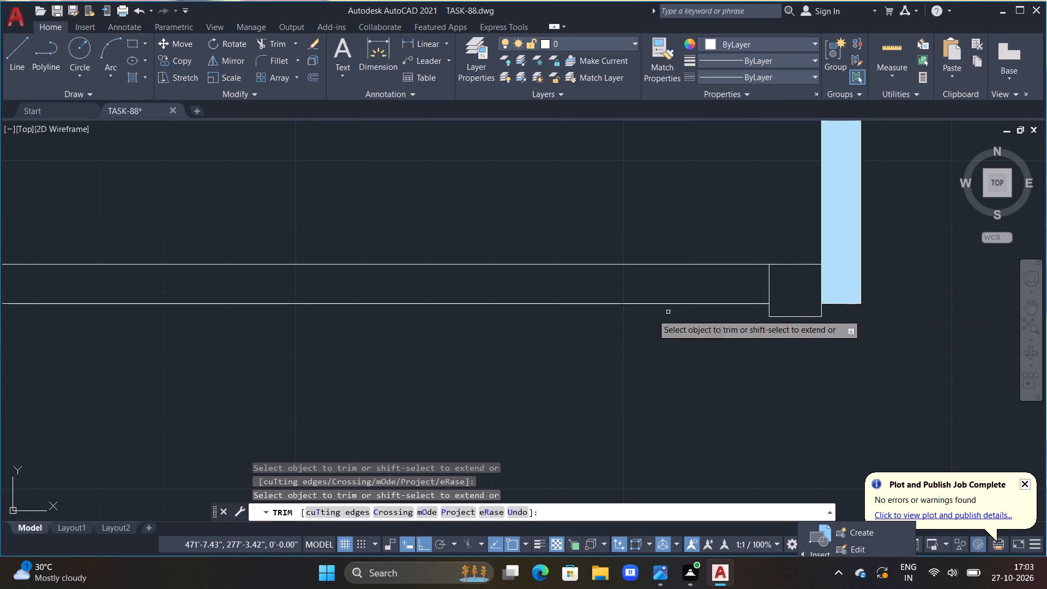
# Trim away both bottom wall lines between the two middle junction squares and between the middle and right-end squares.
pyautogui.scroll(-3, 616, 326)
pyautogui.moveTo(576, 348); pyautogui.dragTo(629, 319, button='middle')
pyautogui.moveTo(586, 268); pyautogui.dragTo(580, 323)
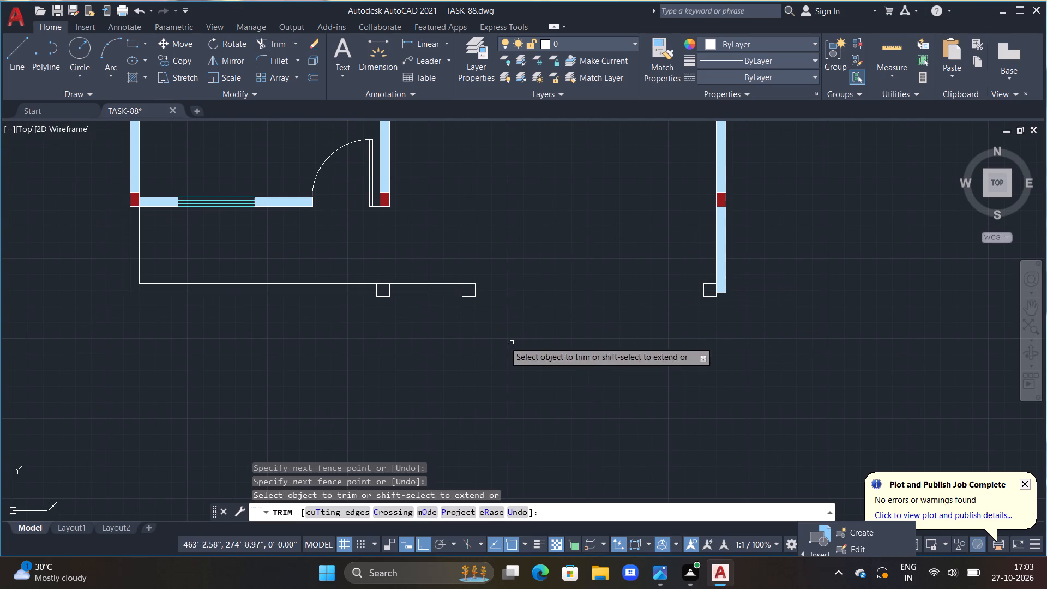
pyautogui.moveTo(434, 308); pyautogui.dragTo(431, 299)
pyautogui.moveTo(426, 277); pyautogui.dragTo(426, 239)
pyautogui.scroll(-1, 408, 343)
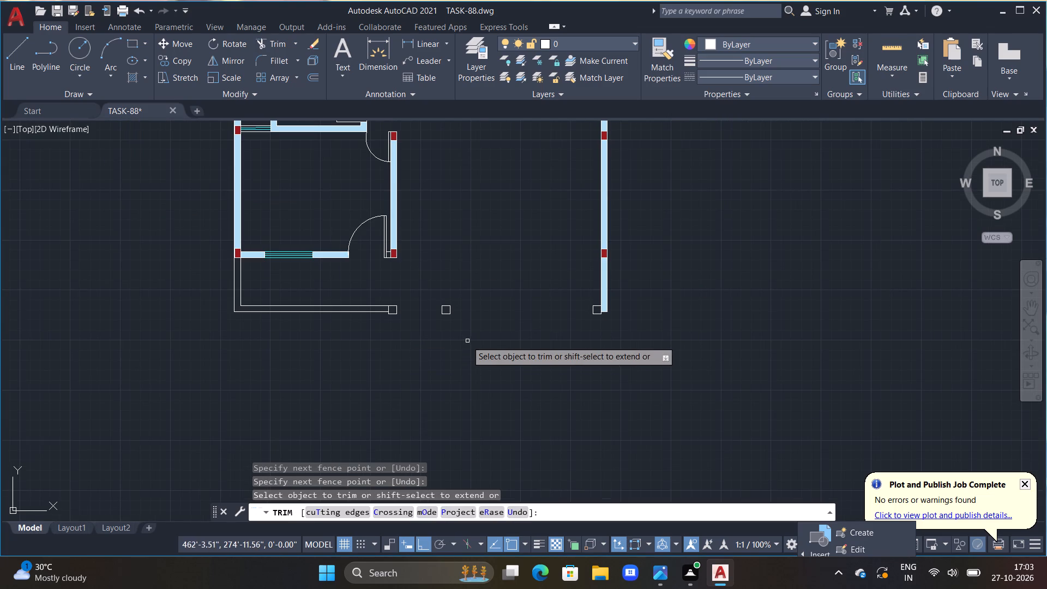
pyautogui.middleClick(437, 337)
pyautogui.press('Escape')
pyautogui.scroll(1, 438, 337)
pyautogui.press('Escape')
pyautogui.moveTo(375, 290); pyautogui.dragTo(429, 294, button='middle')
pyautogui.scroll(1, 399, 294)
pyautogui.press('Escape')
pyautogui.press('Escape')
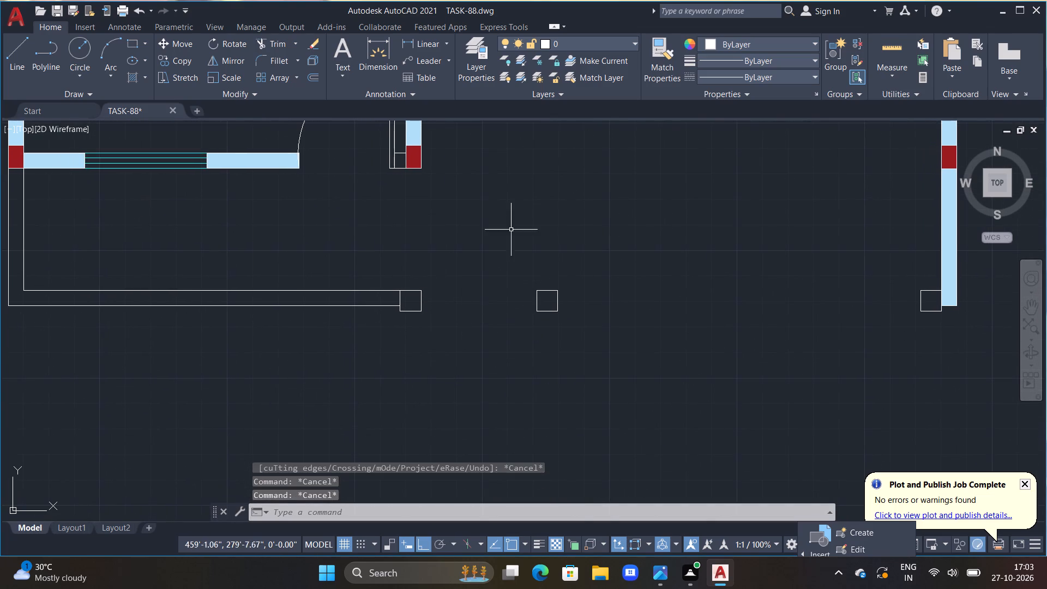
# Set the current colour to Cyan and draw a line joining the facing side midpoints of the two middle junction squares.
pyautogui.click(725, 39)
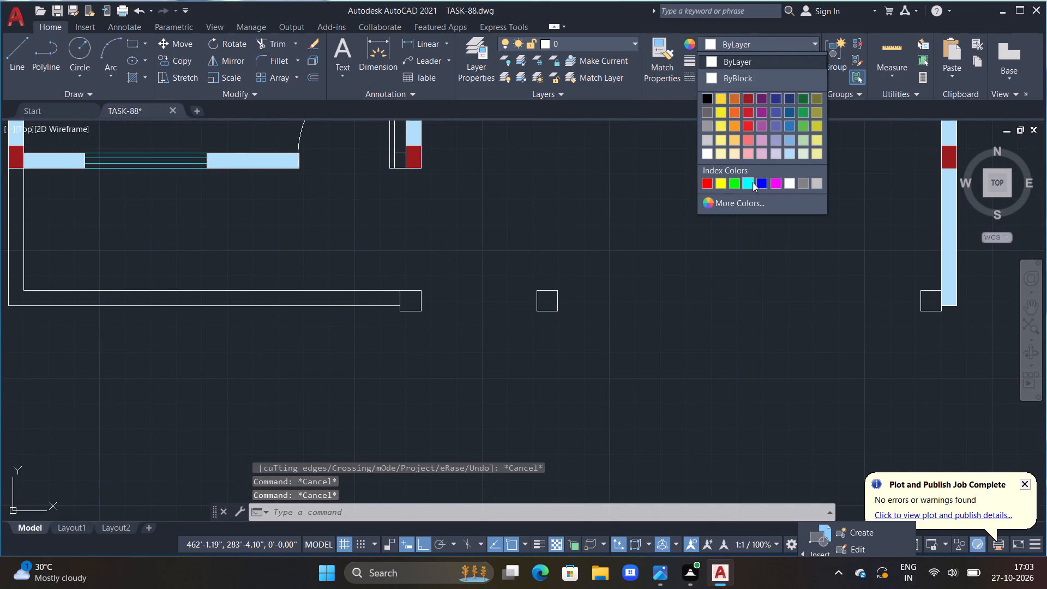
pyautogui.click(753, 182)
pyautogui.write('L')
pyautogui.press('space')
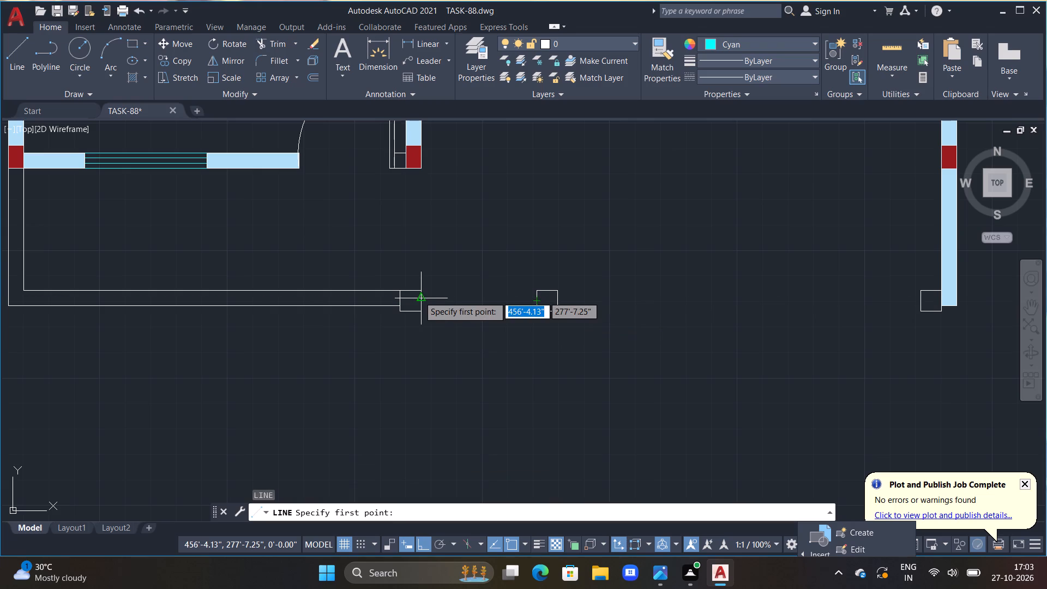
pyautogui.doubleClick(419, 301)
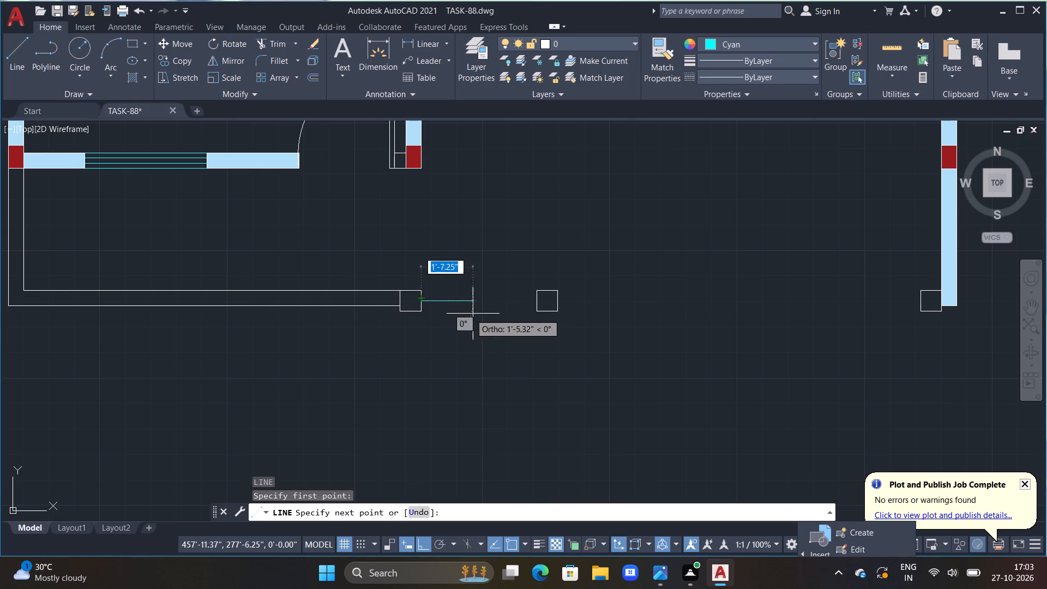
pyautogui.click(538, 300)
pyautogui.press('`')
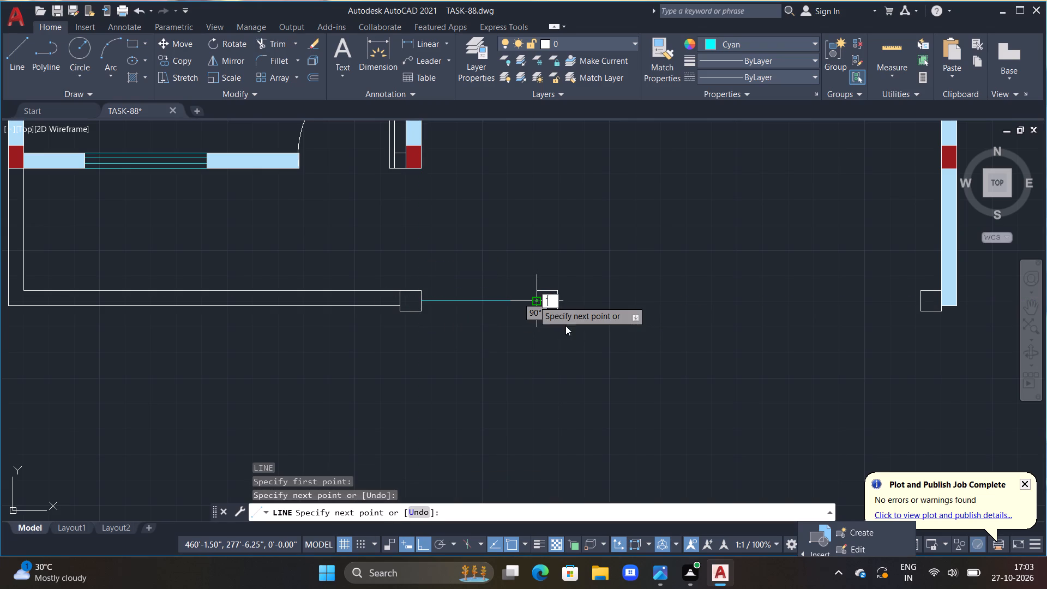
pyautogui.press('Escape')
pyautogui.press('Escape')
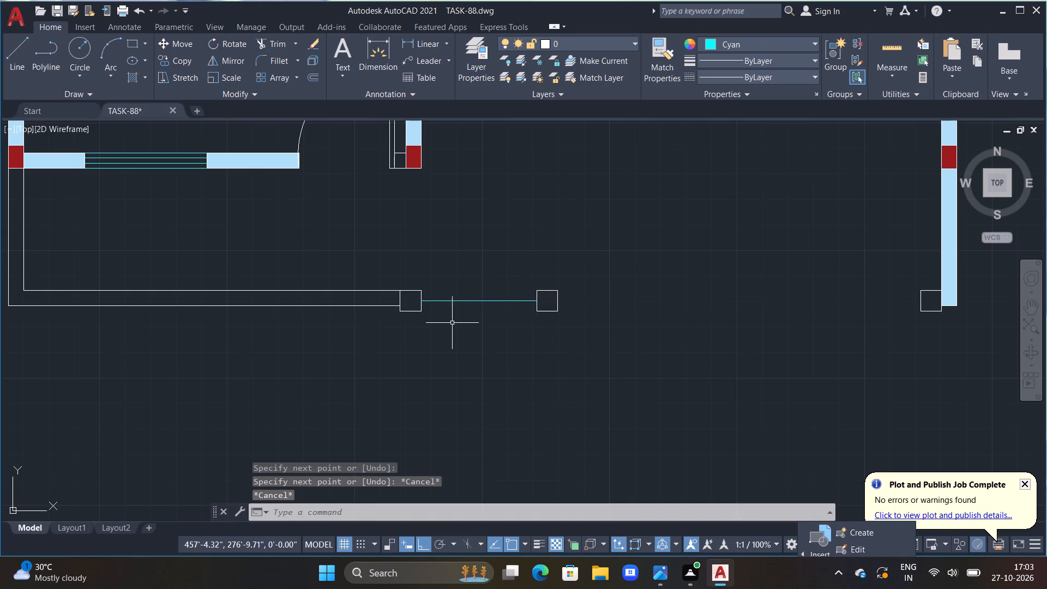
# Draw a second cyan line from the middle square's right side midpoint to the right-end junction's left side midpoint.
pyautogui.write('L')
pyautogui.press('space')
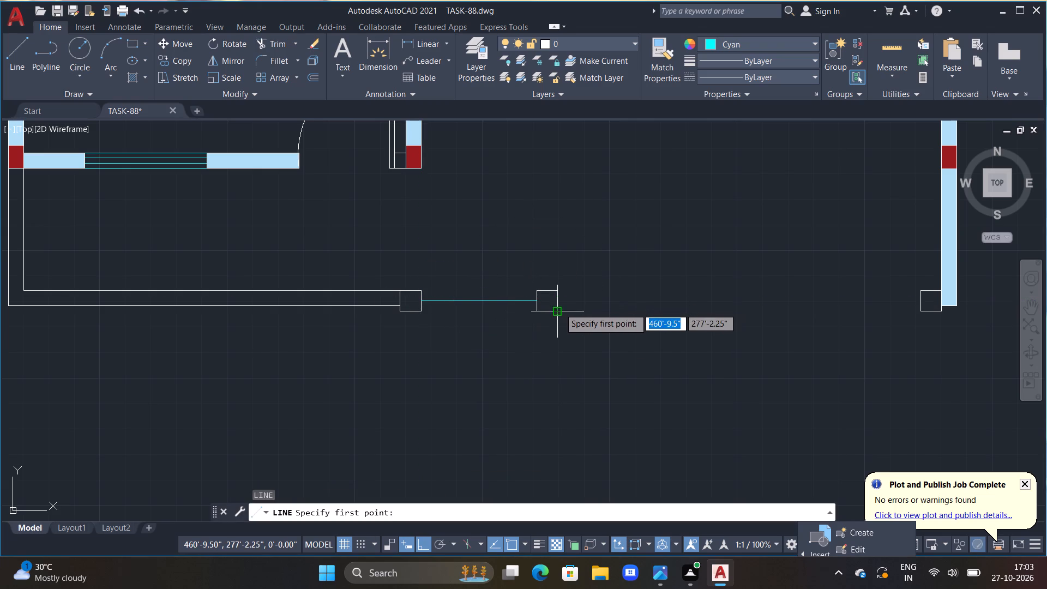
pyautogui.click(560, 302)
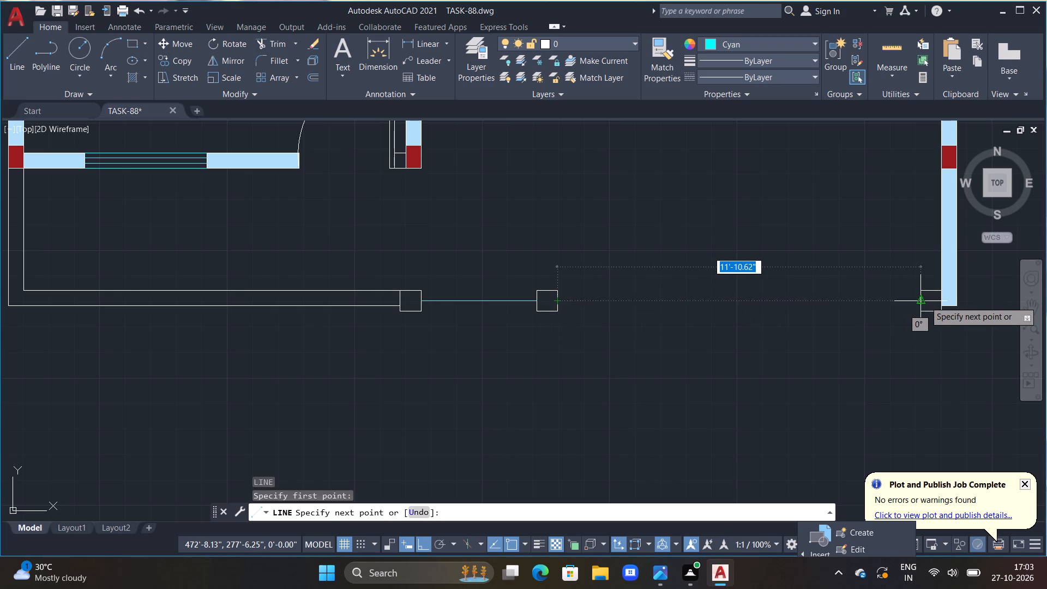
pyautogui.doubleClick(924, 304)
pyautogui.press('Escape')
# Delete the right-end junction square's bottom edge and the short vertical edge below the hatched wall.
pyautogui.moveTo(932, 321); pyautogui.dragTo(841, 309, button='middle')
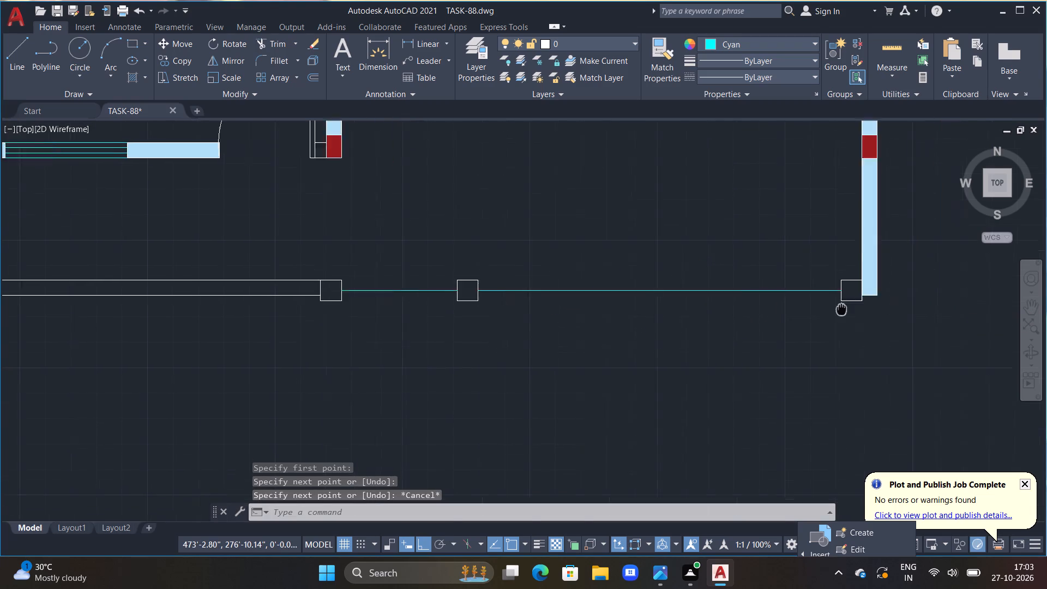
pyautogui.moveTo(841, 309); pyautogui.dragTo(769, 302, button='middle')
pyautogui.scroll(2, 796, 299)
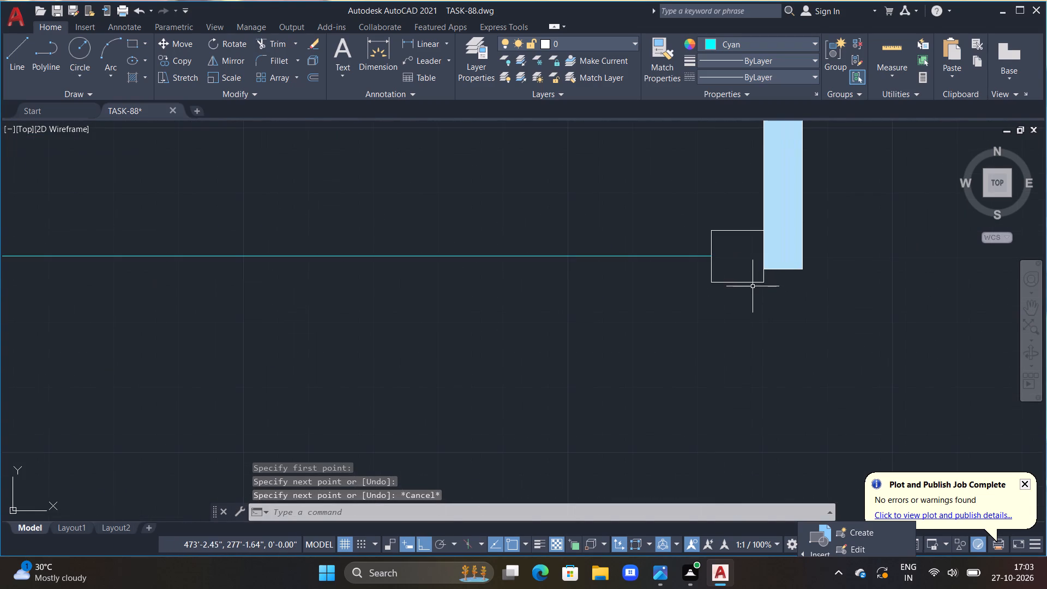
pyautogui.scroll(2, 778, 290)
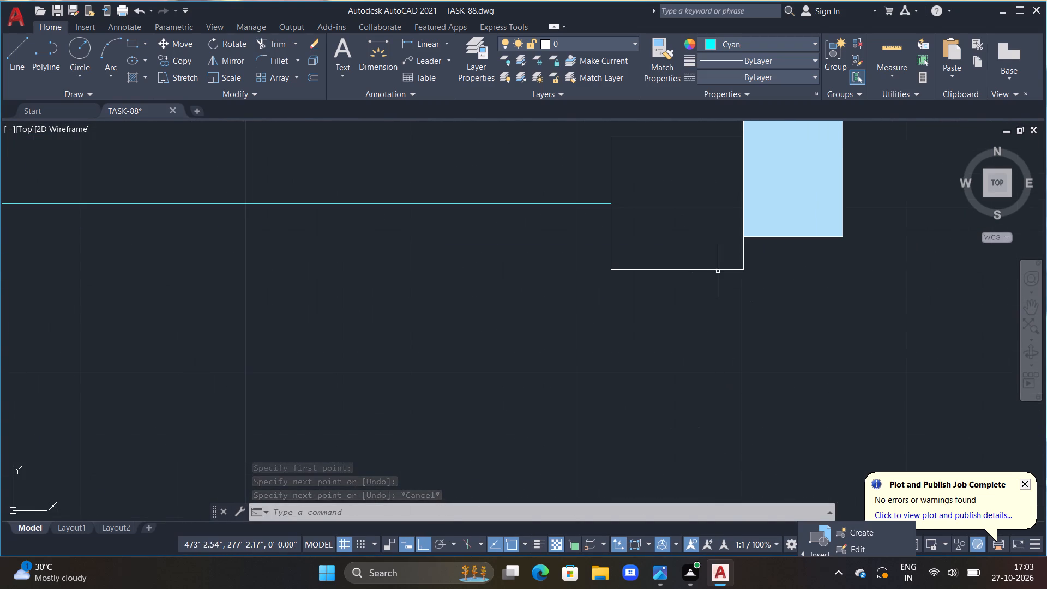
pyautogui.click(697, 269)
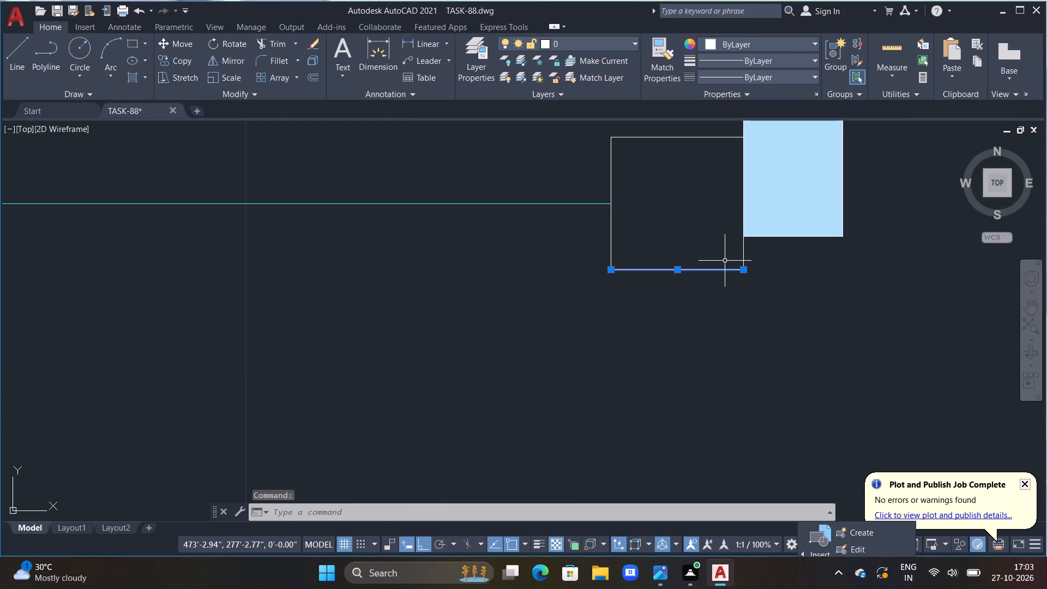
pyautogui.click(743, 255)
pyautogui.press('Delete')
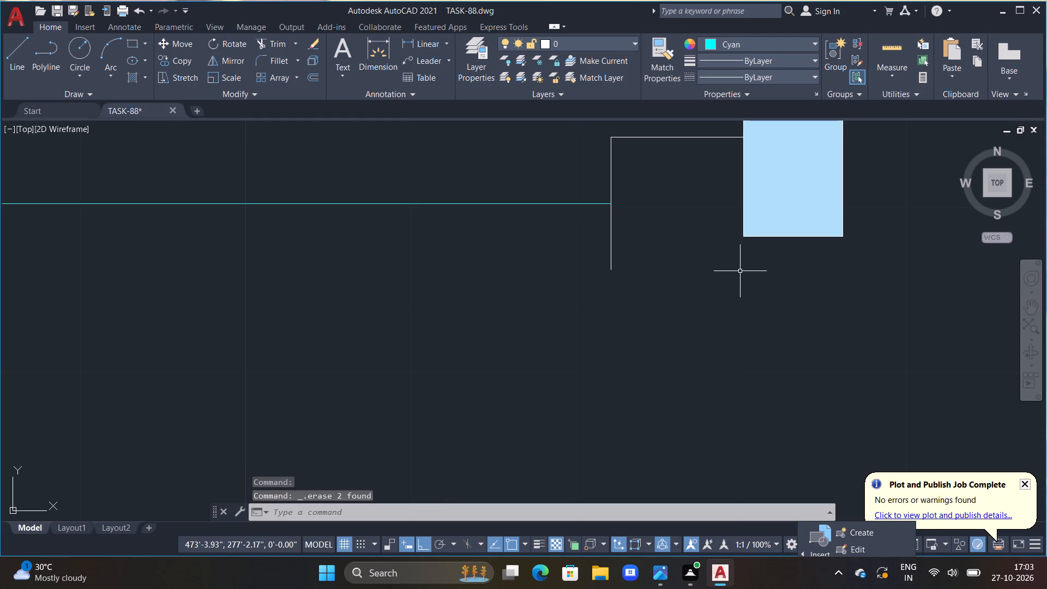
# Draw cyan lines from the right-end junction's lower-left corner across to the wall's outer edge and up to the hatched wall's corner.
pyautogui.write('L')
pyautogui.press('space')
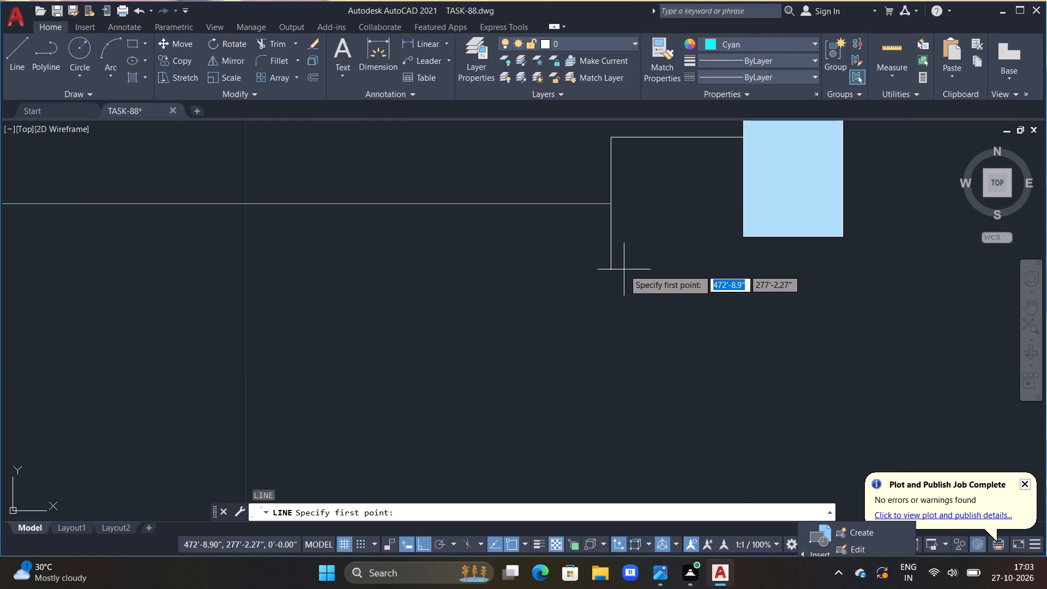
pyautogui.click(608, 272)
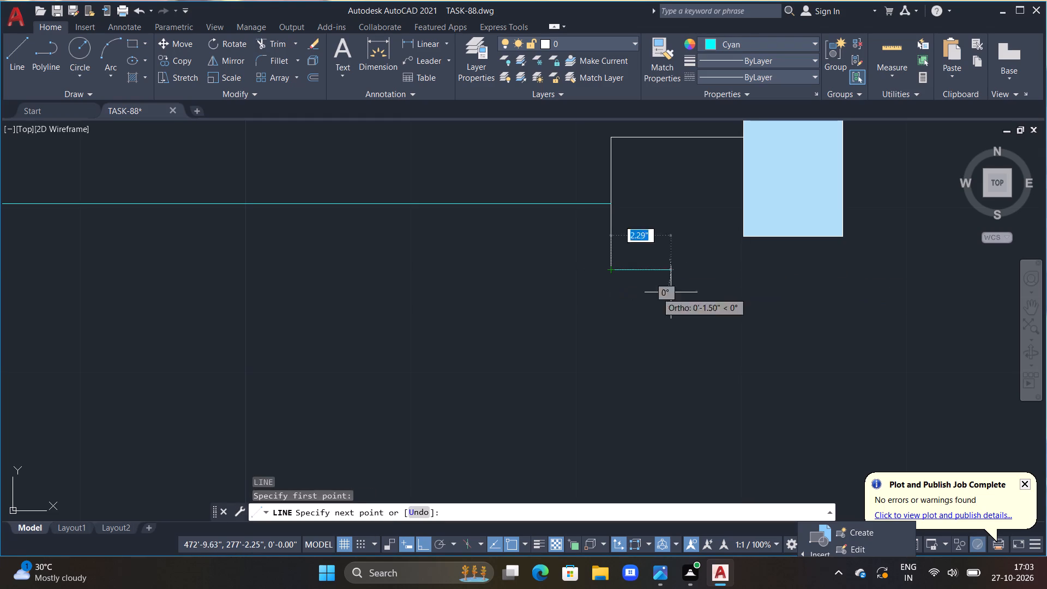
pyautogui.doubleClick(841, 270)
pyautogui.doubleClick(844, 240)
pyautogui.press('Escape')
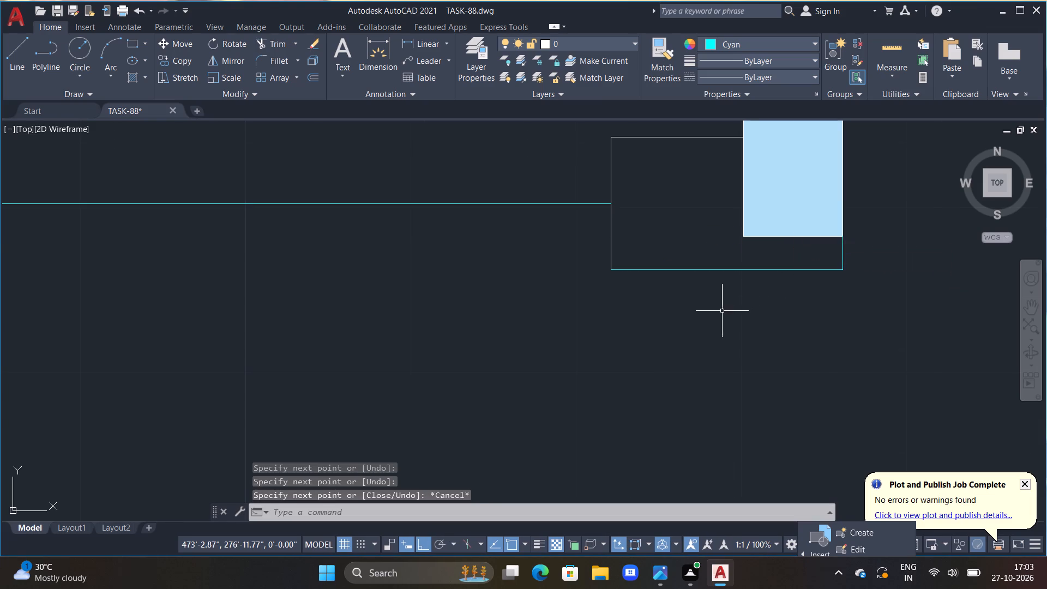
# Set the current colour back to ByLayer.
pyautogui.scroll(-4, 722, 311)
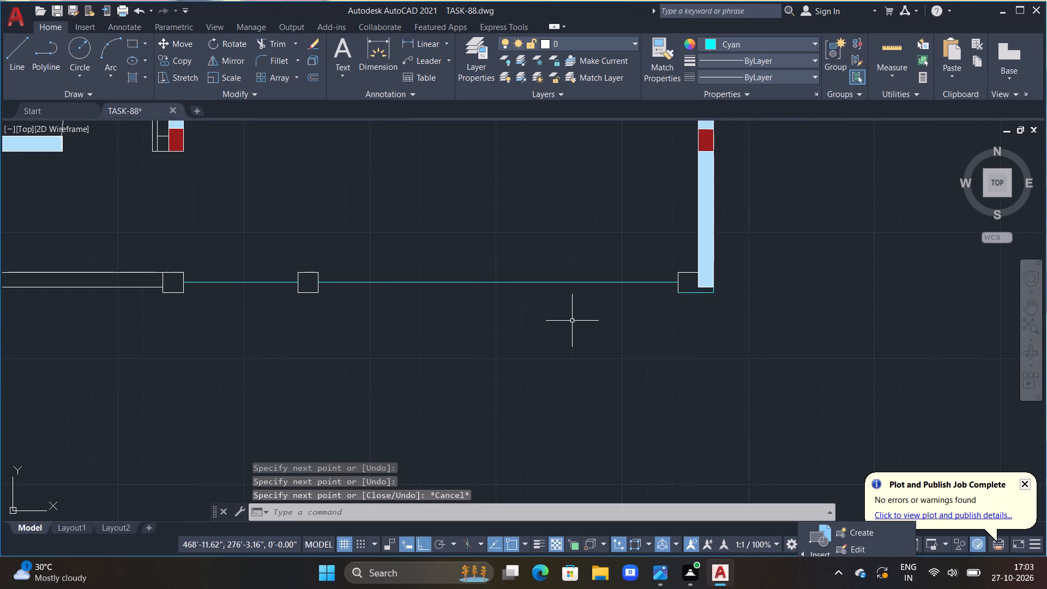
pyautogui.scroll(-2, 610, 262)
pyautogui.moveTo(538, 245); pyautogui.dragTo(681, 377, button='middle')
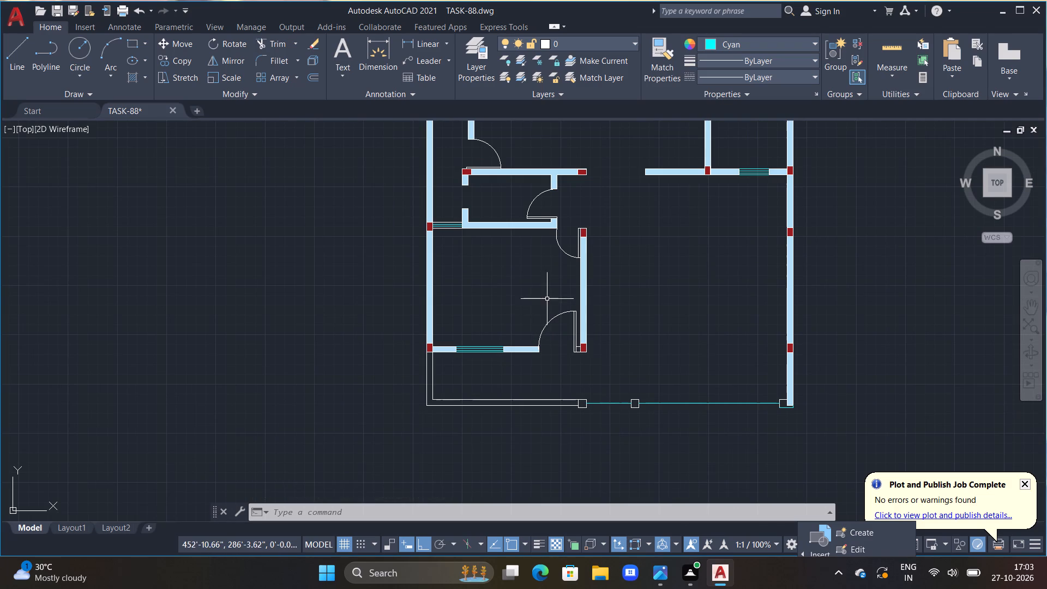
pyautogui.moveTo(561, 304); pyautogui.dragTo(619, 385, button='middle')
pyautogui.scroll(-1, 654, 281)
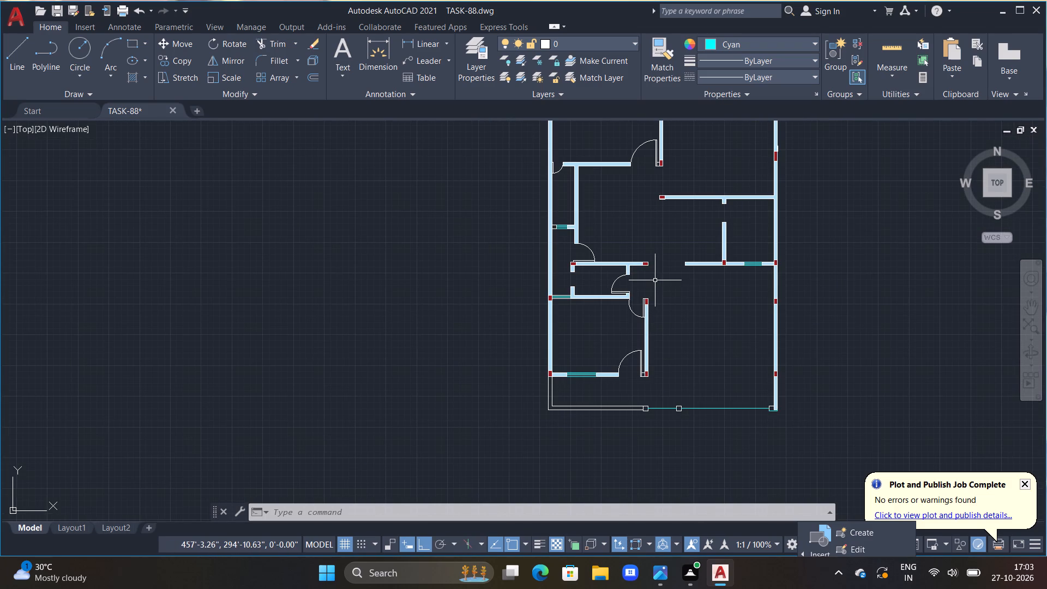
pyautogui.click(743, 37)
pyautogui.doubleClick(723, 63)
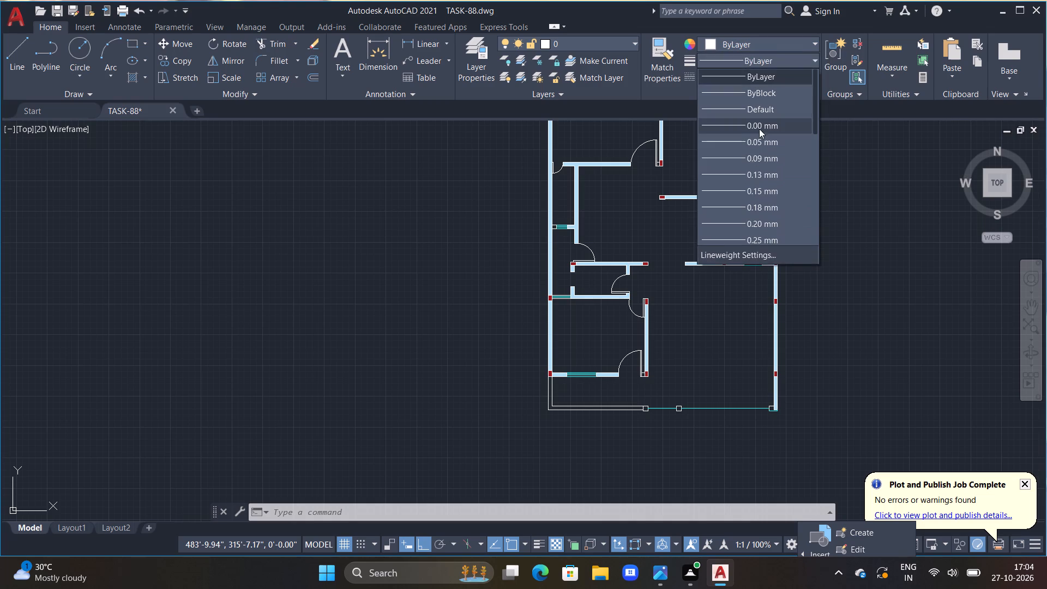
pyautogui.middleClick(897, 140)
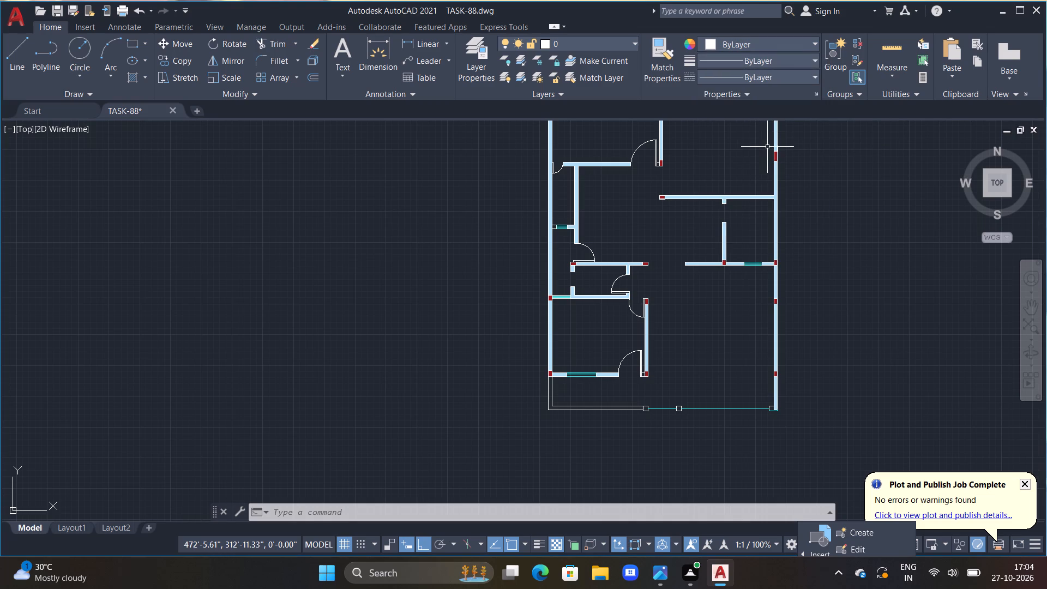
# Draw a 2'6" by 2" door leaf extending right from the upper jamb of the opening in the right-hand room's vertical wall.
pyautogui.moveTo(732, 179); pyautogui.dragTo(711, 227, button='middle')
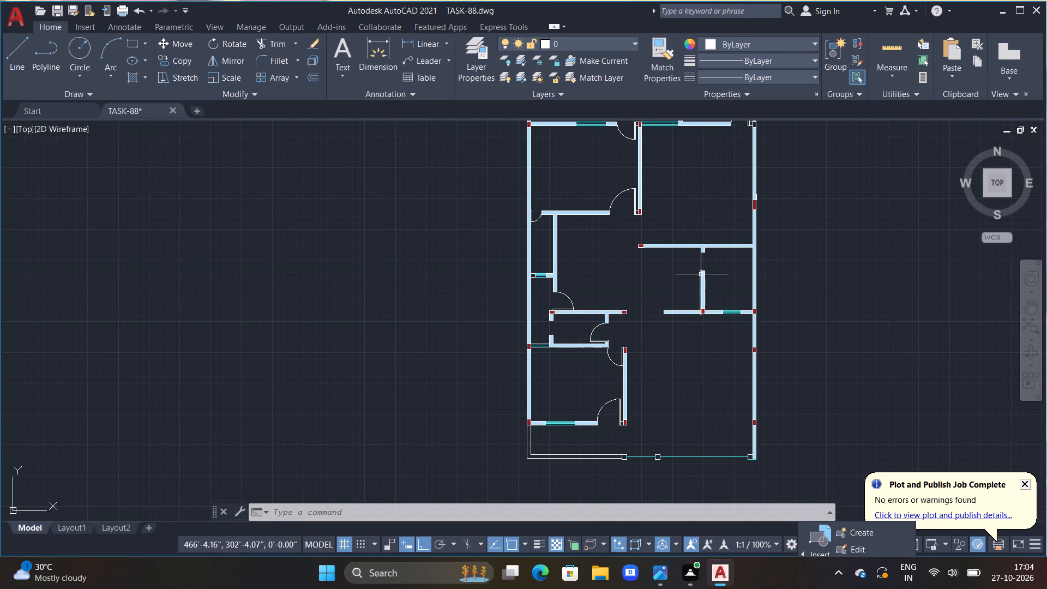
pyautogui.scroll(2, 710, 272)
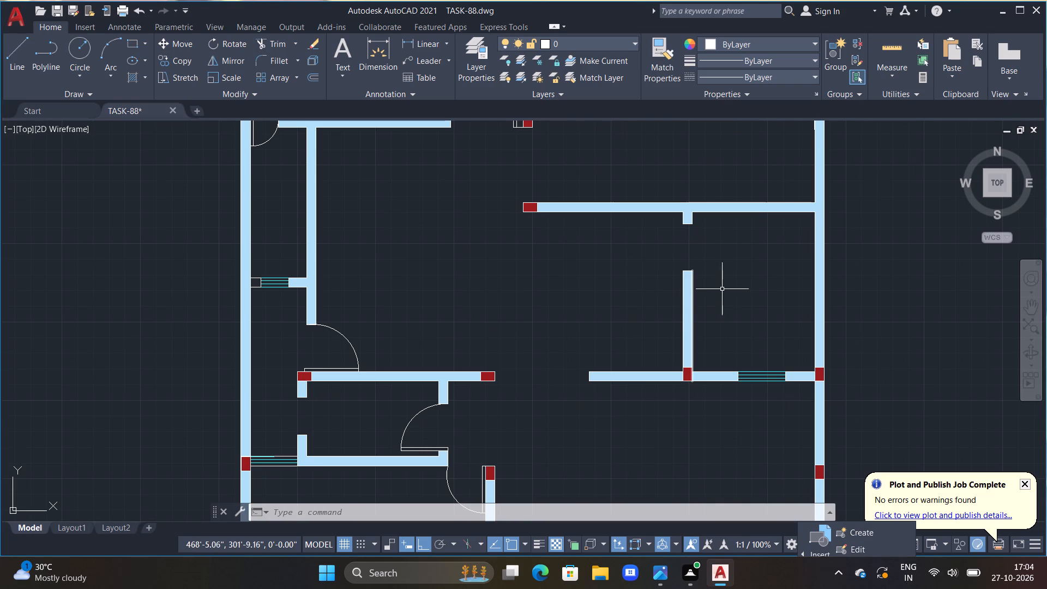
pyautogui.moveTo(717, 256); pyautogui.dragTo(724, 241, button='middle')
pyautogui.scroll(1, 724, 239)
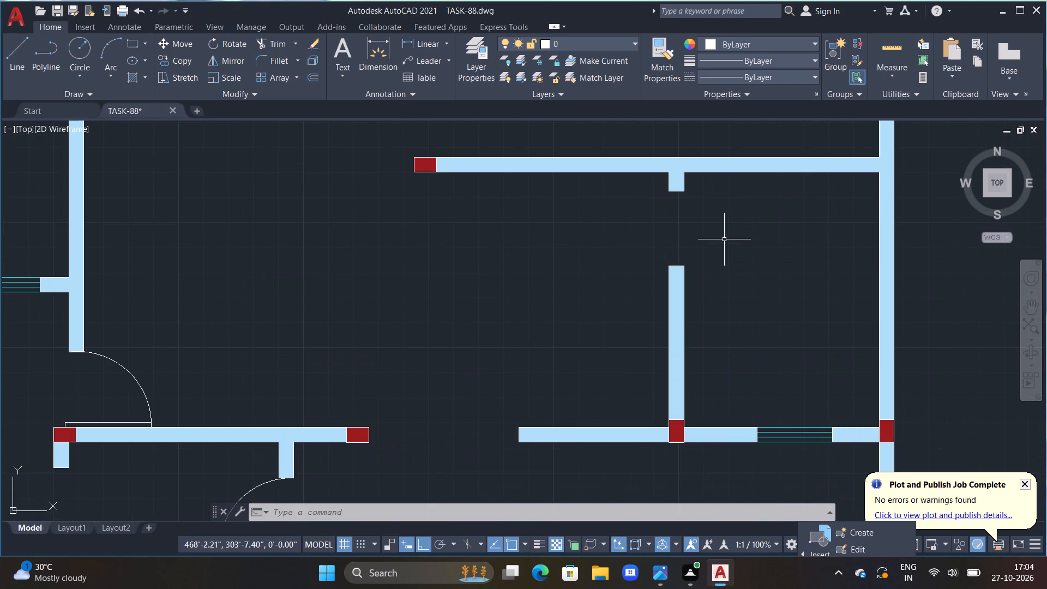
pyautogui.write('L')
pyautogui.press('space')
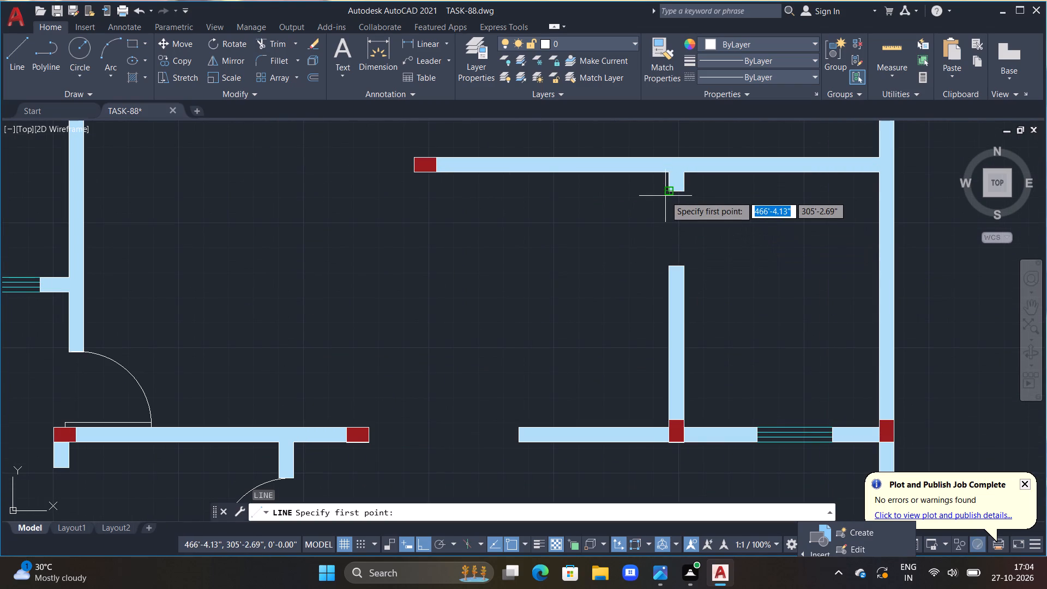
pyautogui.click(667, 194)
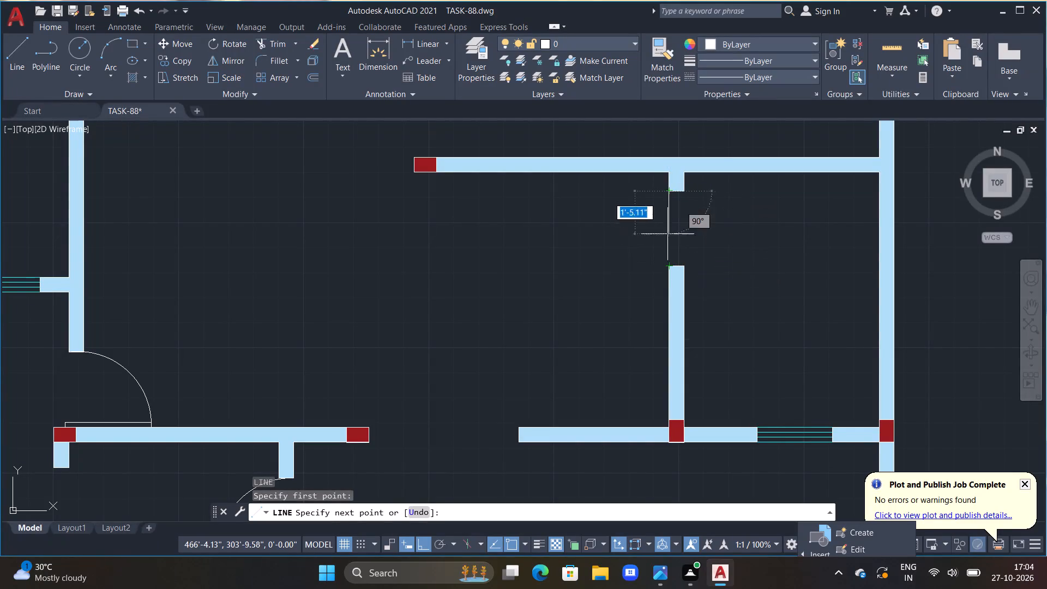
pyautogui.write('2\'6"')
pyautogui.press('Return')
pyautogui.write('2"')
pyautogui.press('Return')
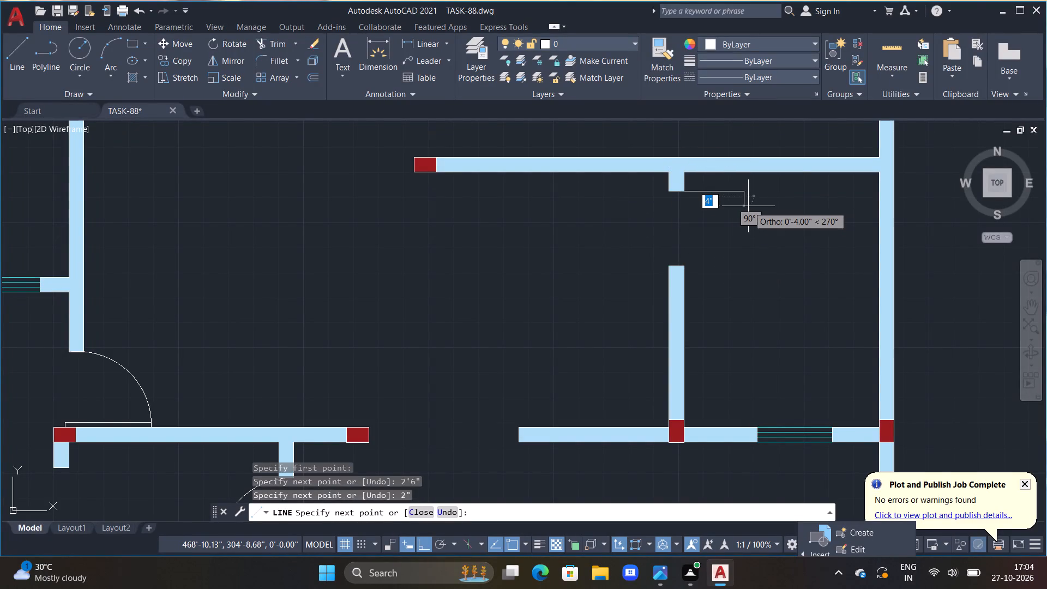
pyautogui.scroll(1, 671, 203)
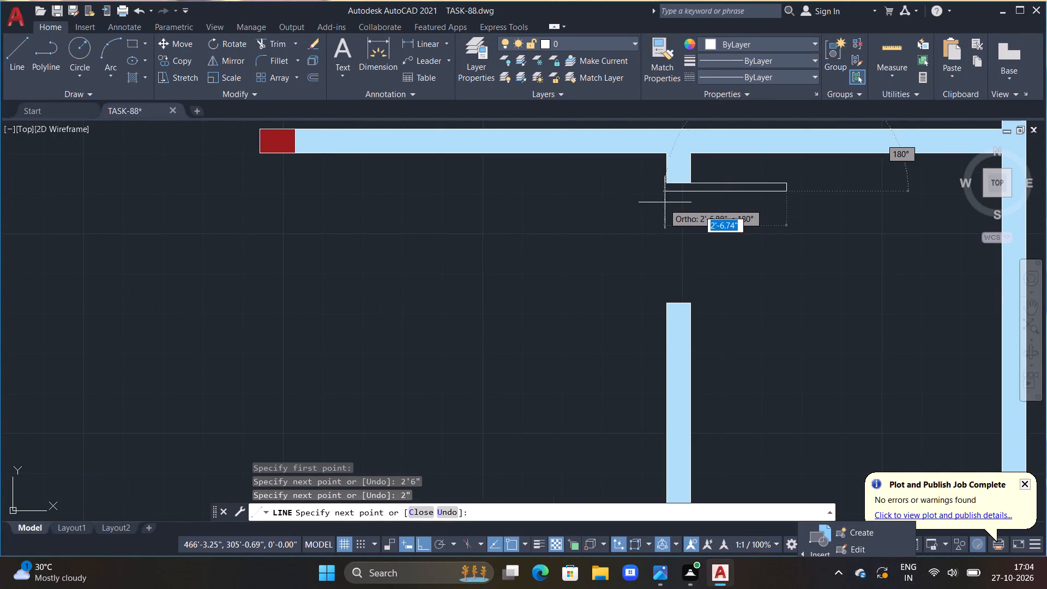
pyautogui.doubleClick(666, 194)
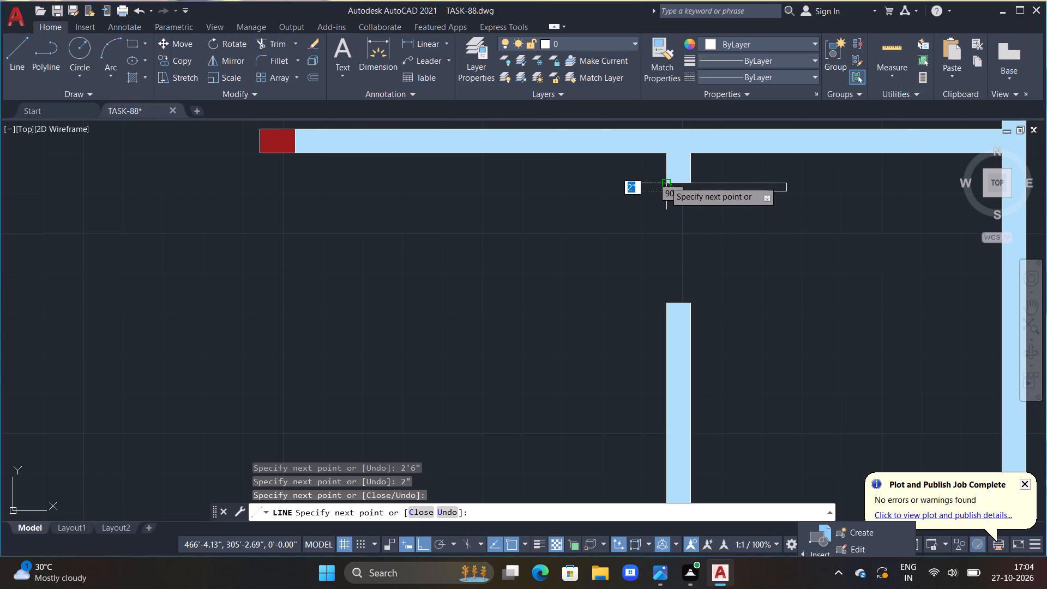
pyautogui.click(665, 181)
pyautogui.press('Escape')
# Draw the door swing arc from the leaf's free end to the opening's lower jamb.
pyautogui.click(106, 42)
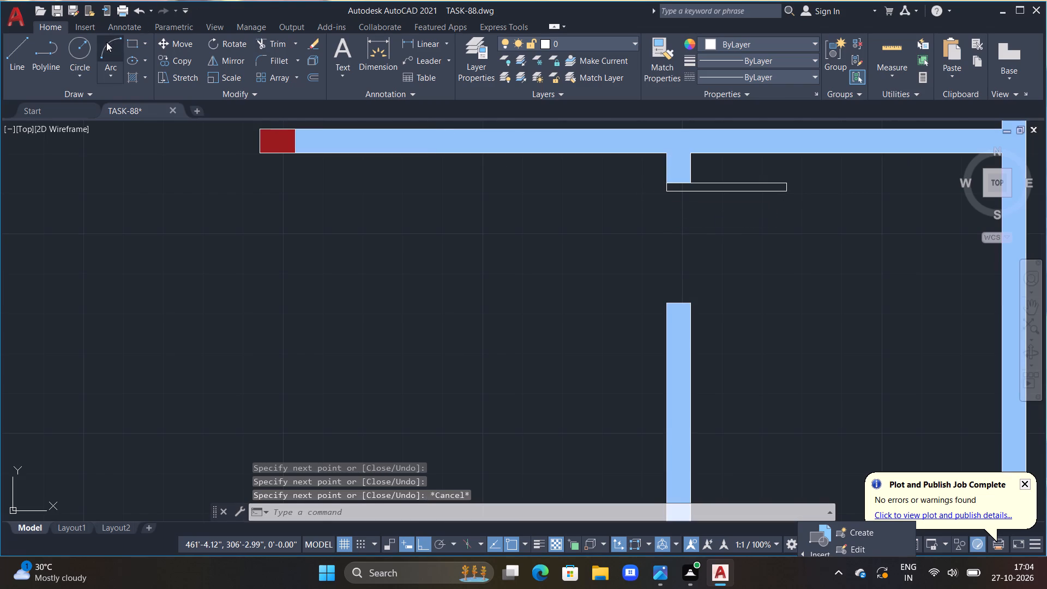
pyautogui.click(784, 182)
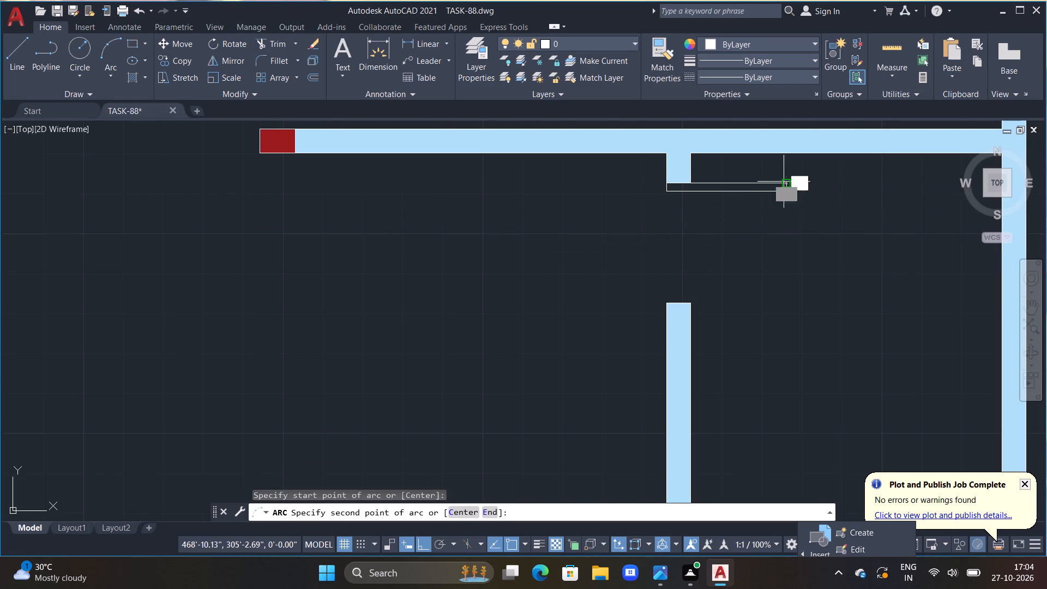
pyautogui.click(784, 189)
pyautogui.click(664, 299)
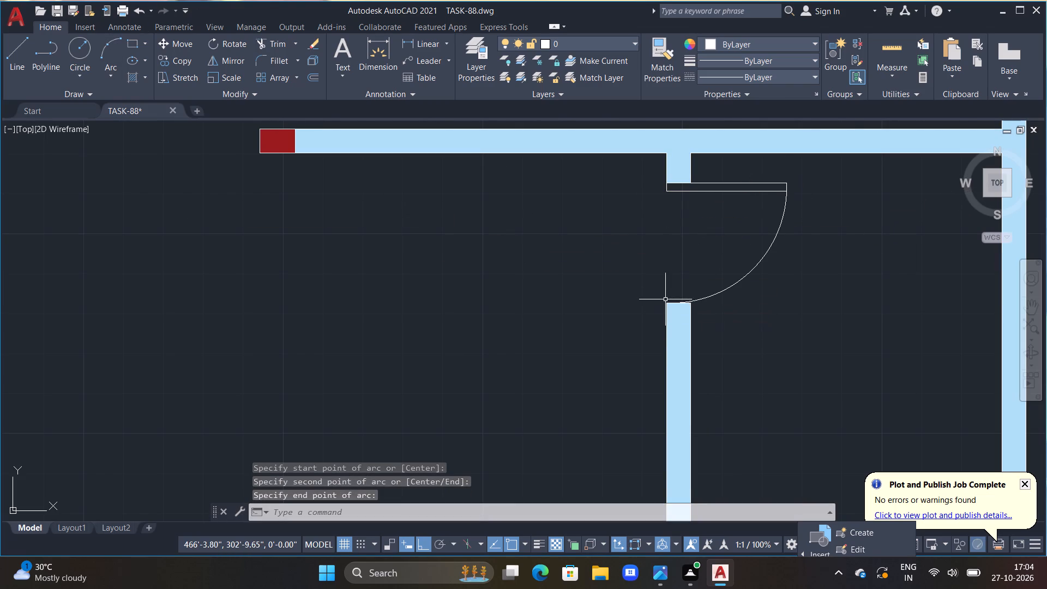
pyautogui.press('Escape')
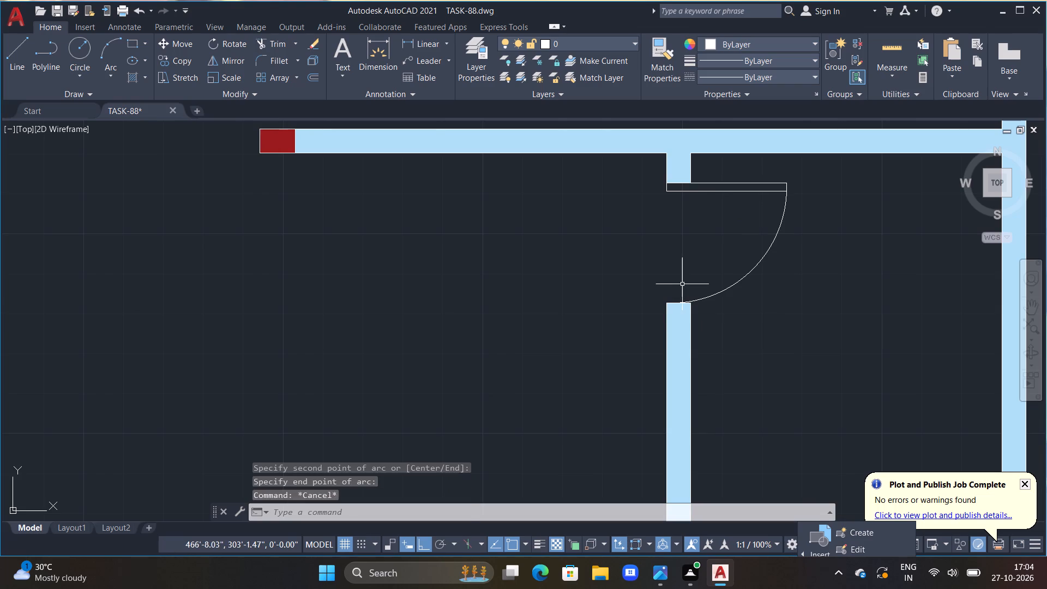
# Draw a line about 5' long across the wide central opening, joining the lower corners of the red junction and the facing wall.
pyautogui.scroll(-2, 657, 304)
pyautogui.moveTo(597, 319); pyautogui.dragTo(607, 305, button='middle')
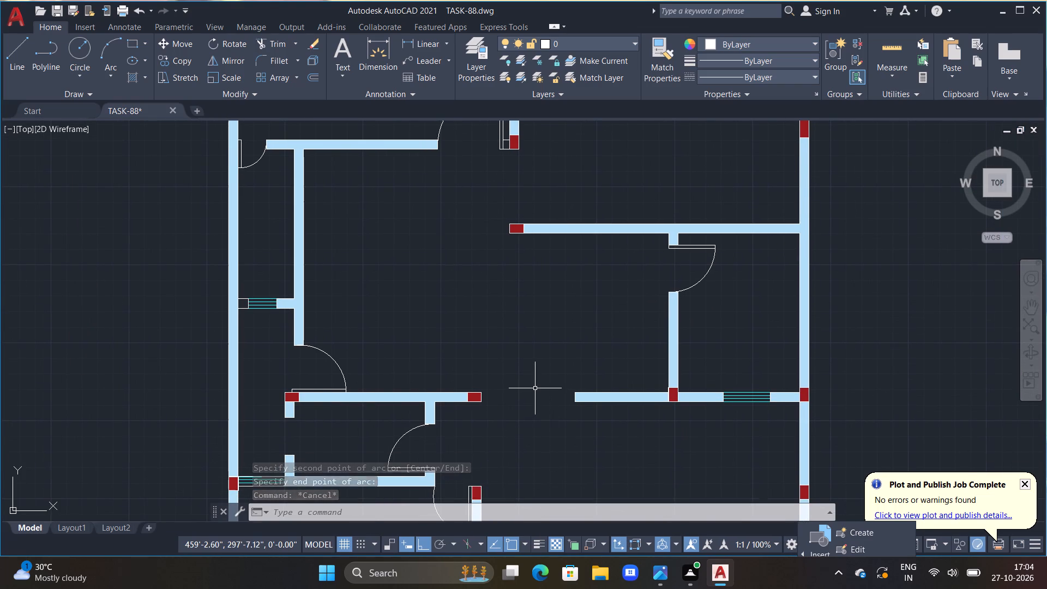
pyautogui.scroll(1, 534, 386)
pyautogui.moveTo(528, 394); pyautogui.dragTo(537, 303, button='middle')
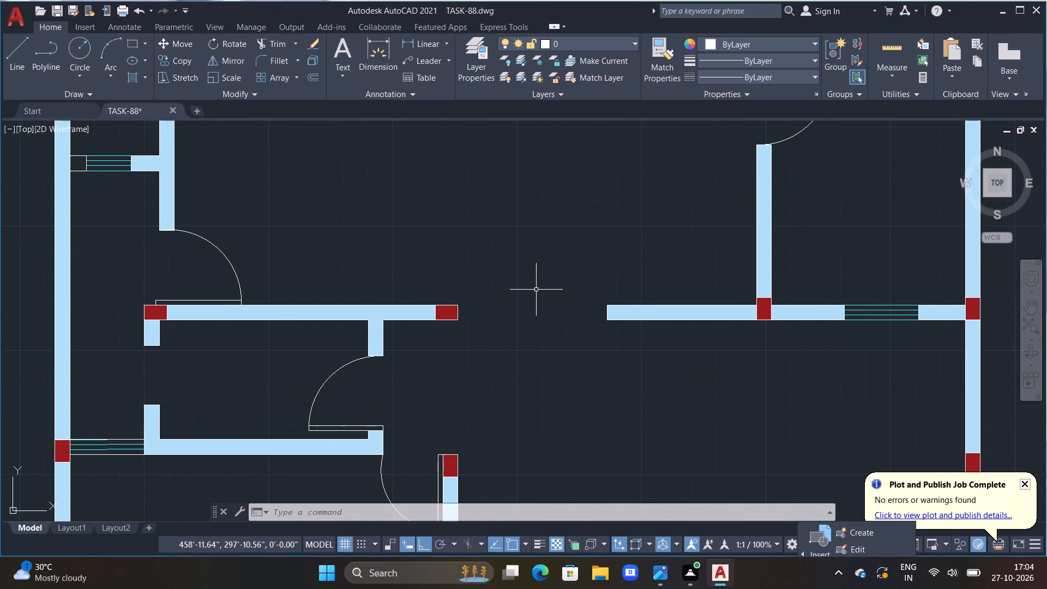
pyautogui.write('L')
pyautogui.press('space')
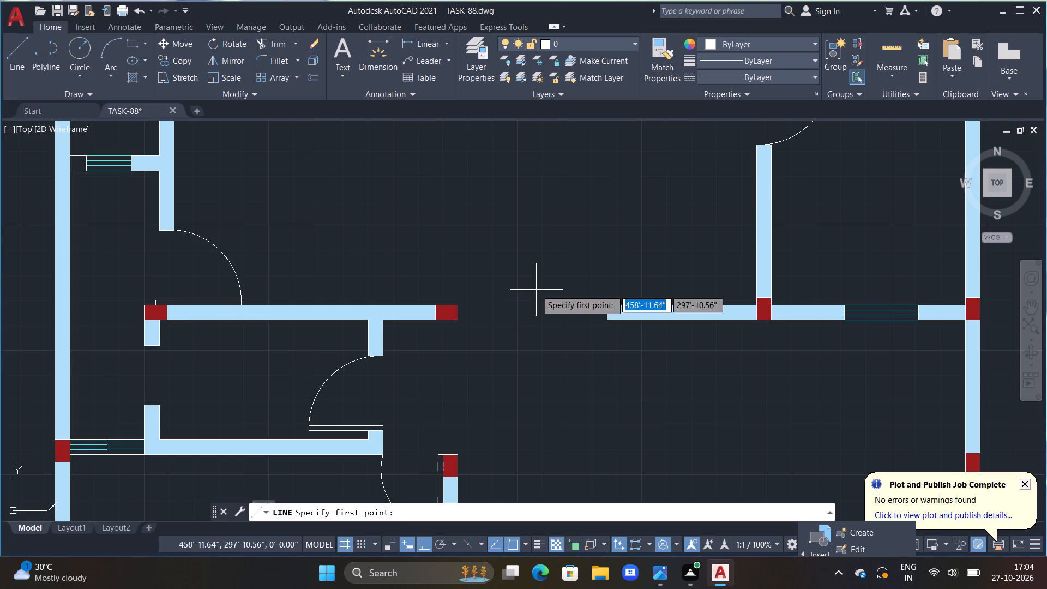
pyautogui.click(456, 322)
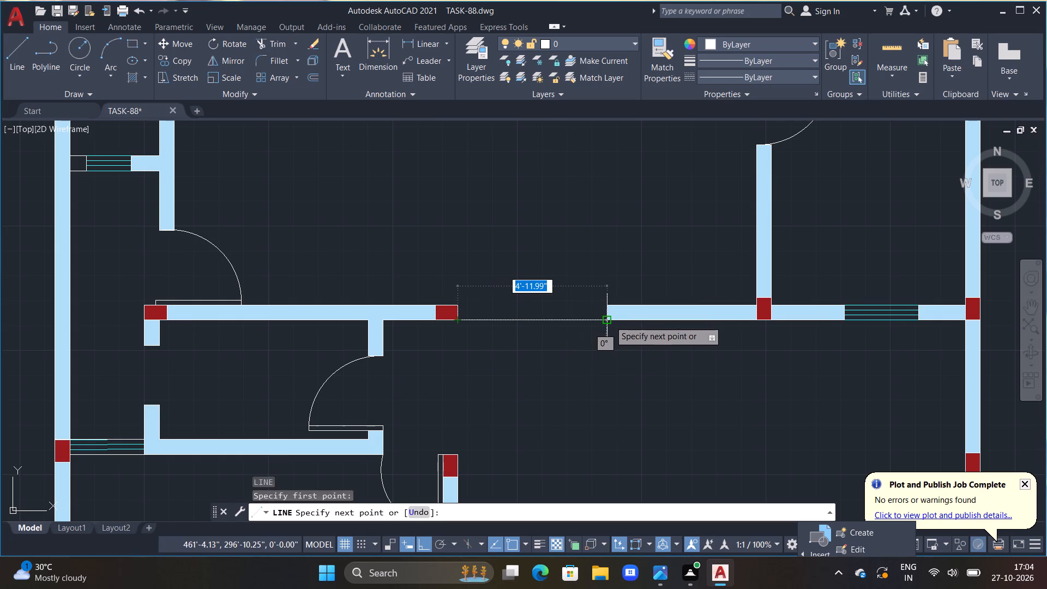
pyautogui.click(610, 320)
# From the midpoint of the threshold line back to its right end, continue with a 2'6" by 2" door leaf rising at the right jamb.
pyautogui.click(531, 319)
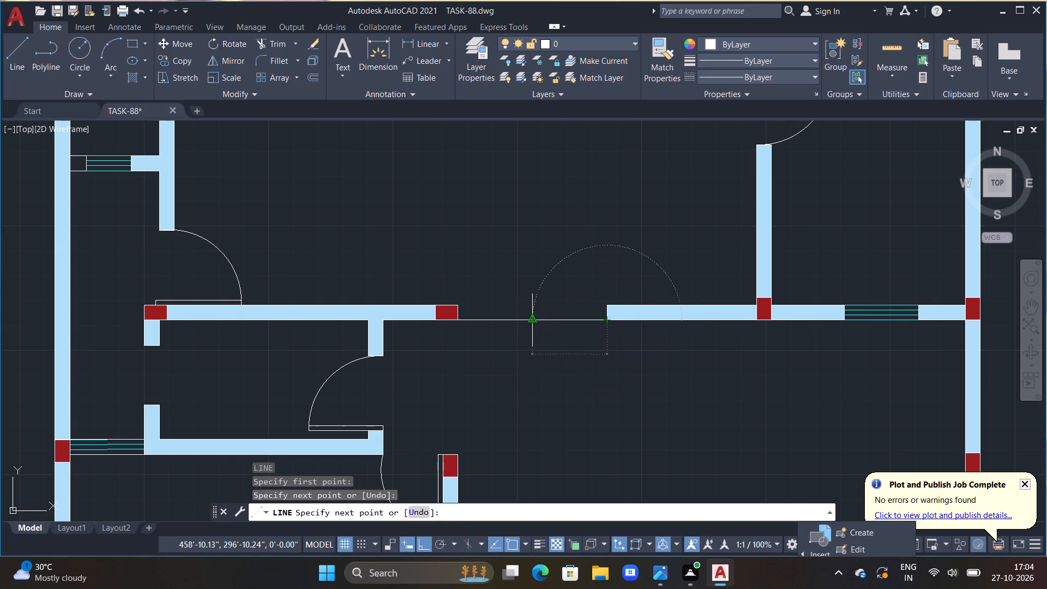
pyautogui.click(604, 321)
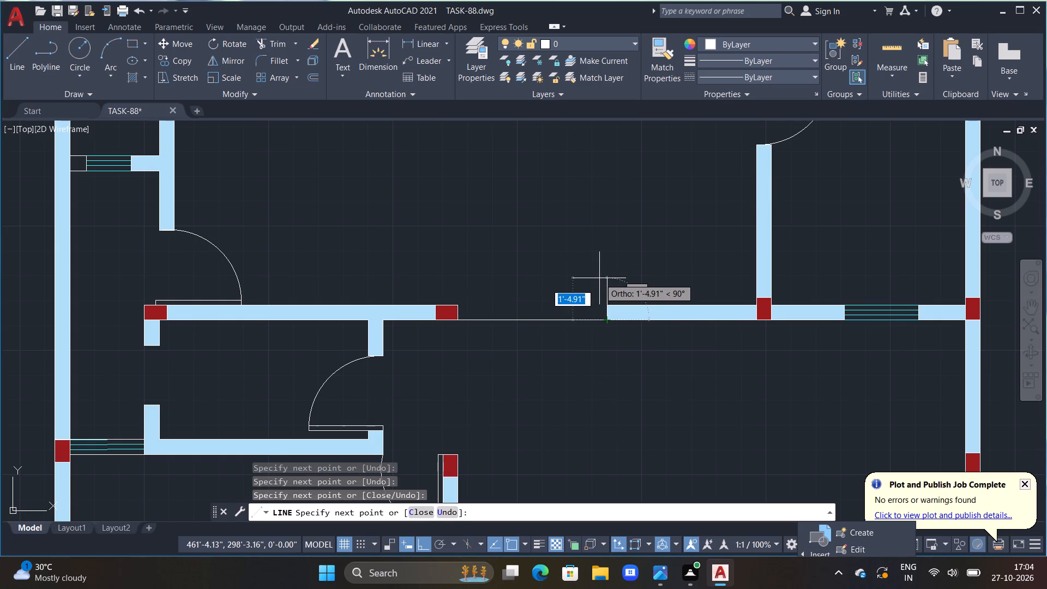
pyautogui.write("2'")
pyautogui.write('6"')
pyautogui.press('Return')
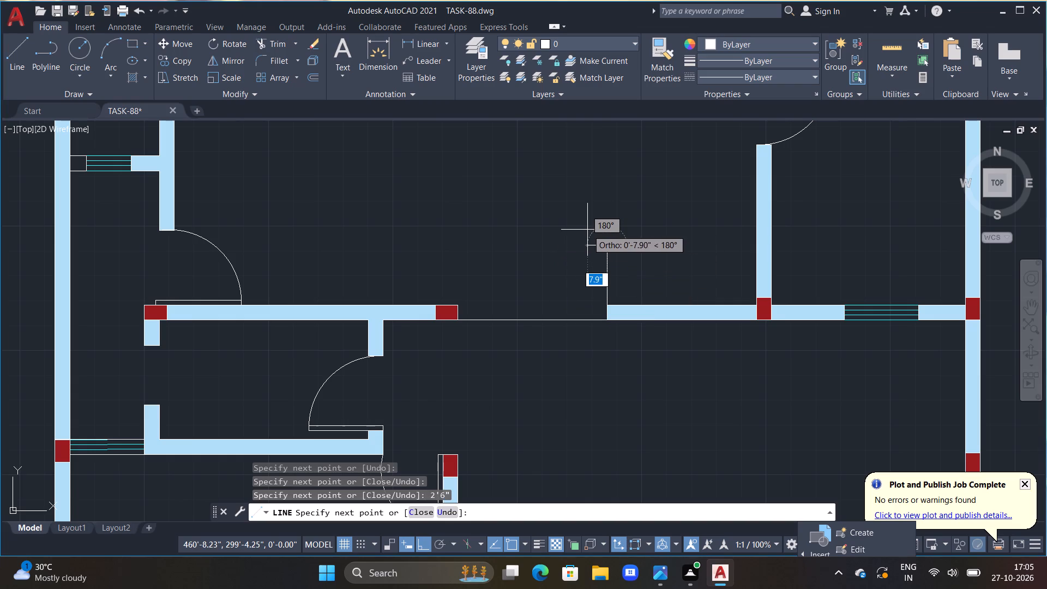
pyautogui.write('2"')
pyautogui.press('Return')
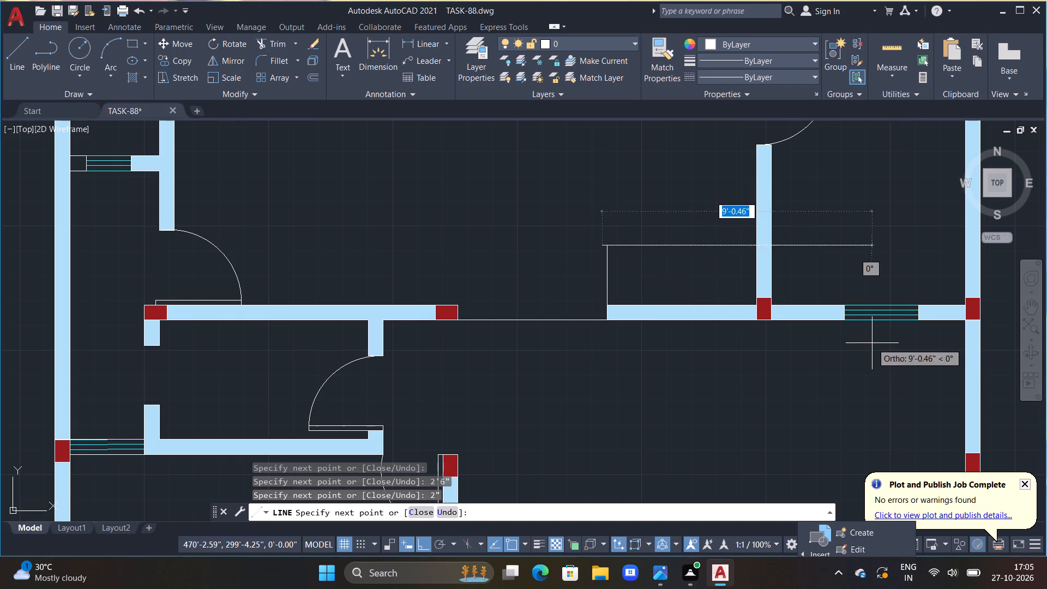
pyautogui.click(607, 355)
pyautogui.press('Escape')
pyautogui.press('Escape')
pyautogui.press('Escape')
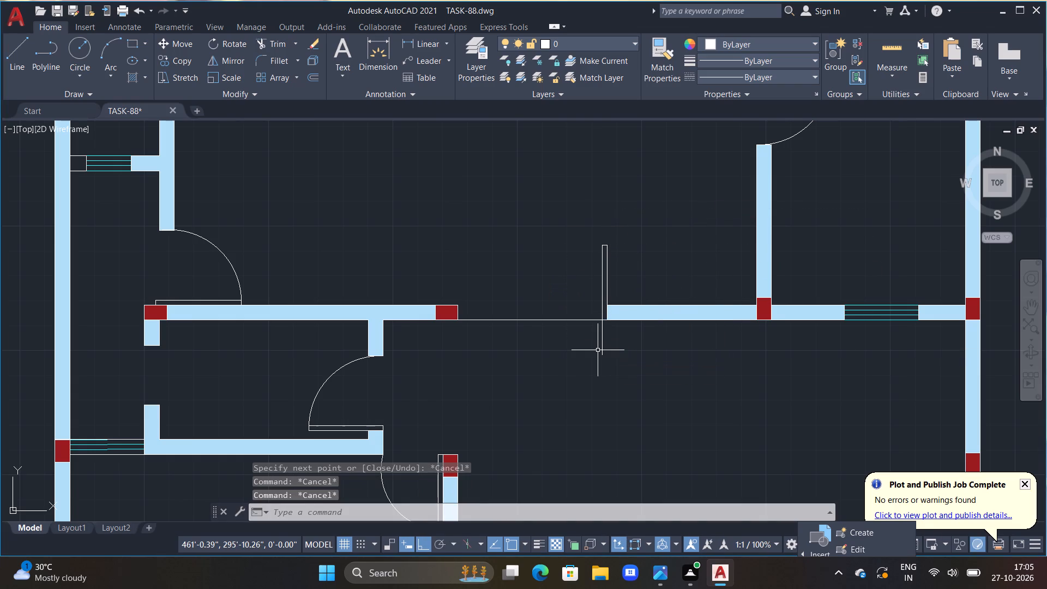
# Trim off the right door leaf's line where it extends below the threshold line.
pyautogui.write('TR')
pyautogui.press('space')
pyautogui.click(600, 331)
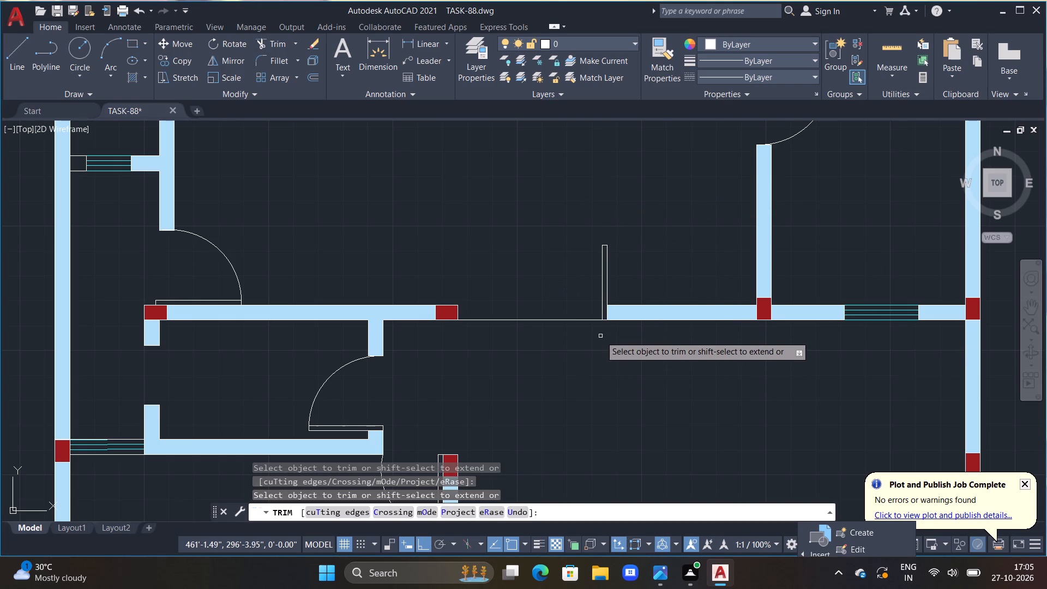
pyautogui.press('Escape')
pyautogui.press('Escape')
pyautogui.press('Escape')
pyautogui.press('Escape')
pyautogui.press('Escape')
pyautogui.press('Escape')
pyautogui.press('Escape')
pyautogui.press('Escape')
pyautogui.press('Escape')
pyautogui.press('Escape')
pyautogui.press('Escape')
# Draw a matching 2'6" by 2" door leaf rising from the threshold at the opening's left jamb beside the red junction.
pyautogui.write('L')
pyautogui.press('space')
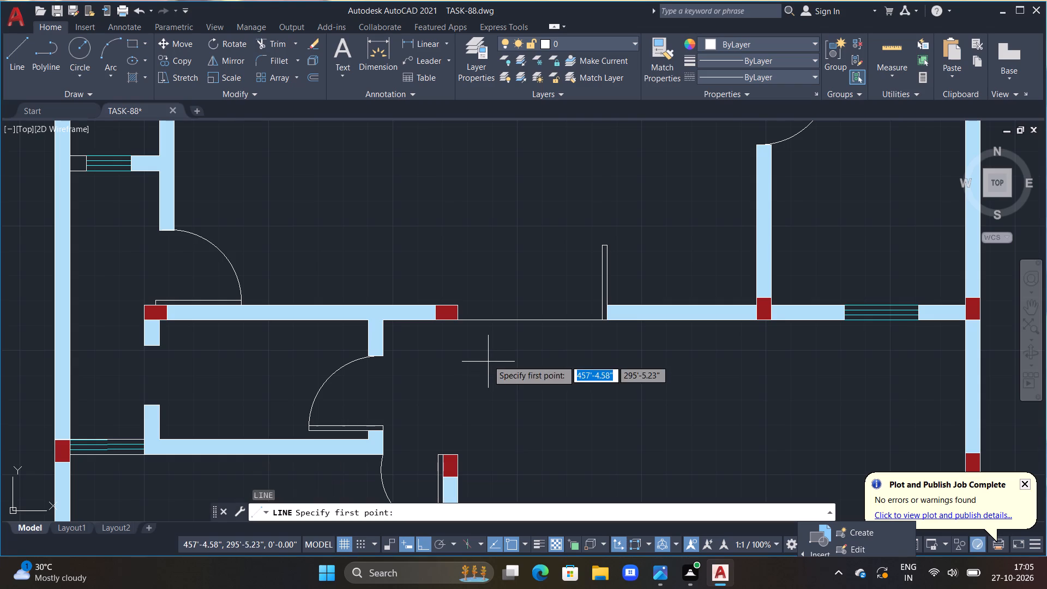
pyautogui.click(459, 321)
pyautogui.moveTo(459, 321); pyautogui.dragTo(460, 309)
pyautogui.write('2\'6"')
pyautogui.press('Return')
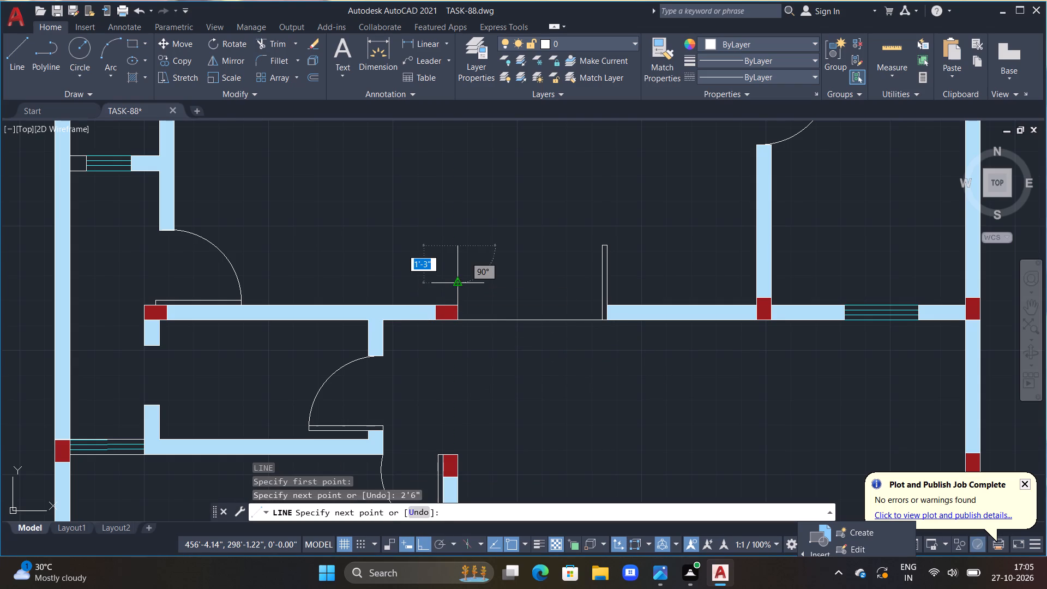
pyautogui.write('2"')
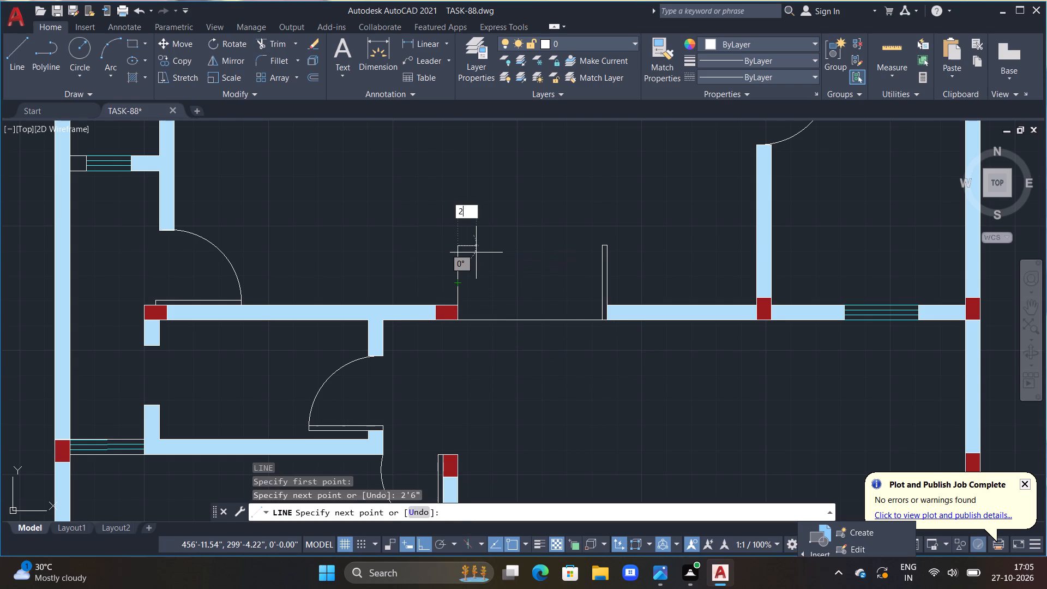
pyautogui.press('Return')
pyautogui.doubleClick(471, 358)
pyautogui.press('Escape')
# Trim off the left door leaf's line where it extends below the threshold line.
pyautogui.write('TR')
pyautogui.press('space')
pyautogui.click(466, 346)
pyautogui.moveTo(458, 340); pyautogui.dragTo(431, 326)
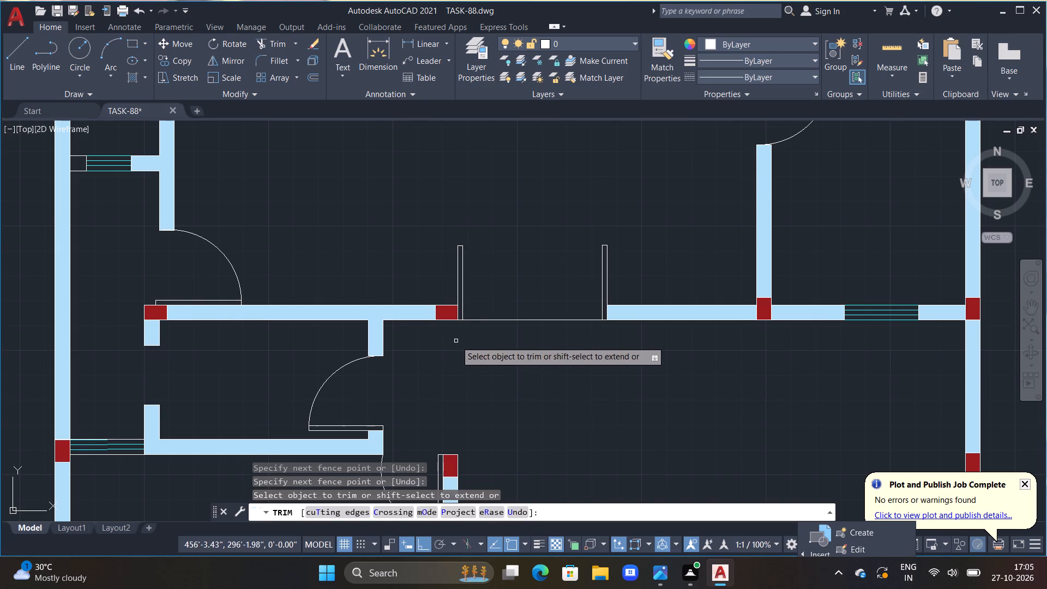
pyautogui.press('Escape')
# Draw the left door leaf's swing arc from the leaf's top through its inner corner to the threshold line's midpoint.
pyautogui.click(108, 45)
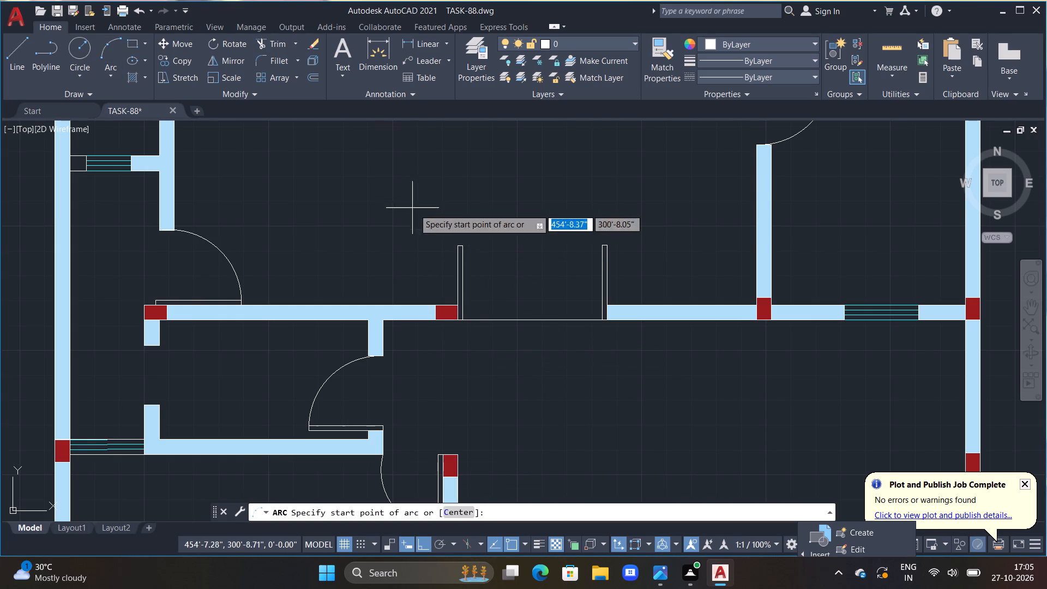
pyautogui.scroll(2, 456, 243)
pyautogui.click(457, 248)
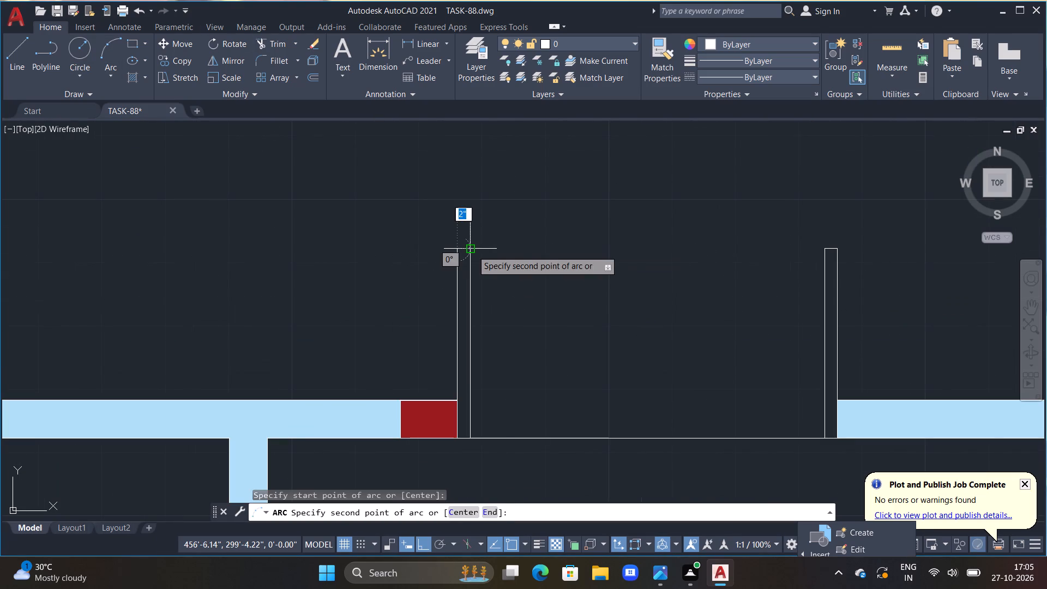
pyautogui.click(473, 251)
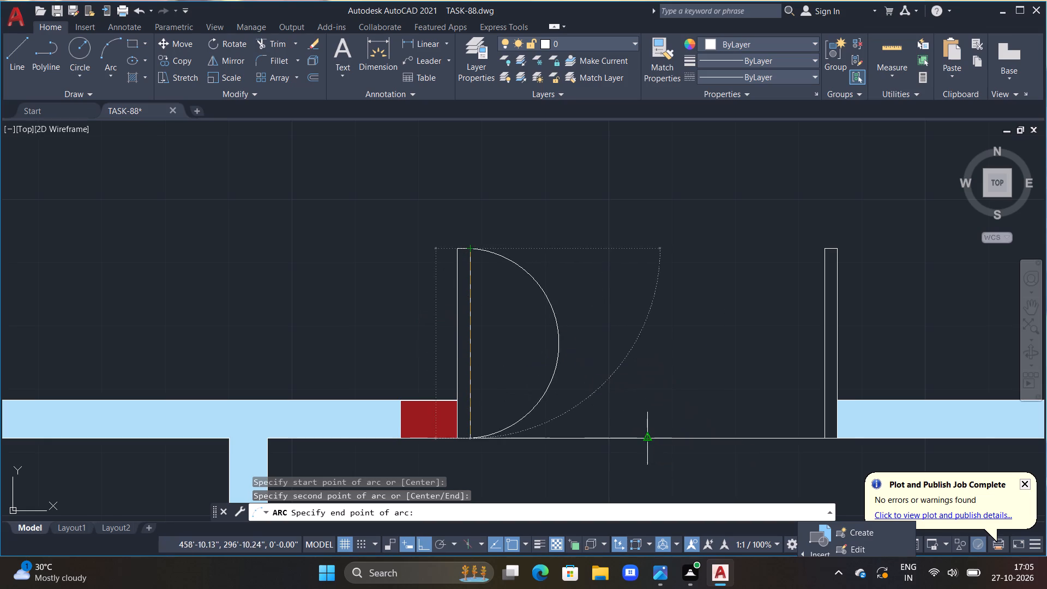
pyautogui.doubleClick(648, 437)
# Draw the right door leaf's swing arc from the leaf's top through its inner corner to meet the left swing at the threshold's midpoint.
pyautogui.moveTo(676, 277); pyautogui.dragTo(625, 231, button='middle')
pyautogui.click(104, 52)
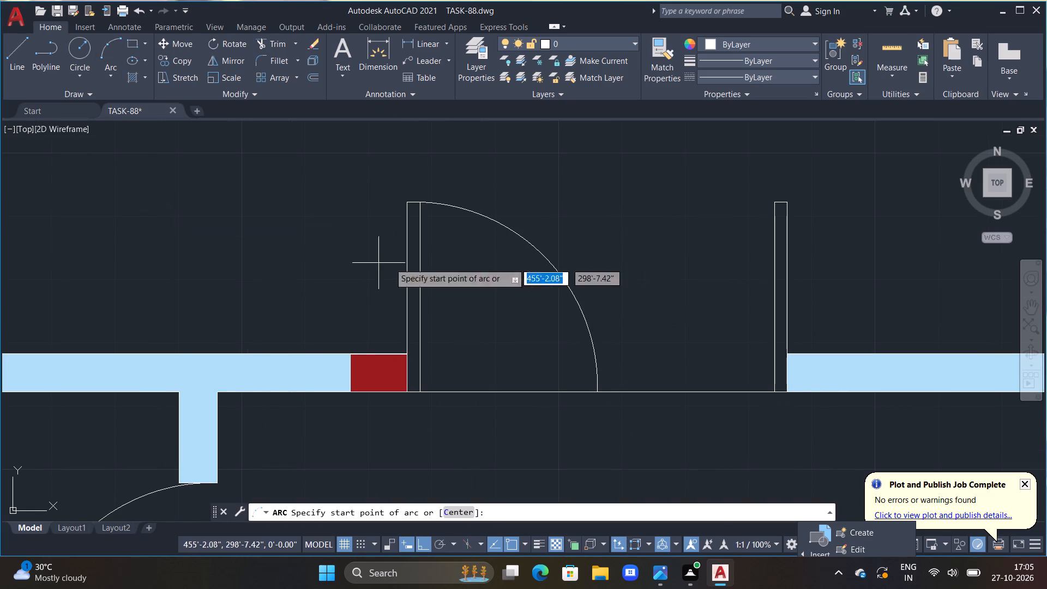
pyautogui.doubleClick(789, 205)
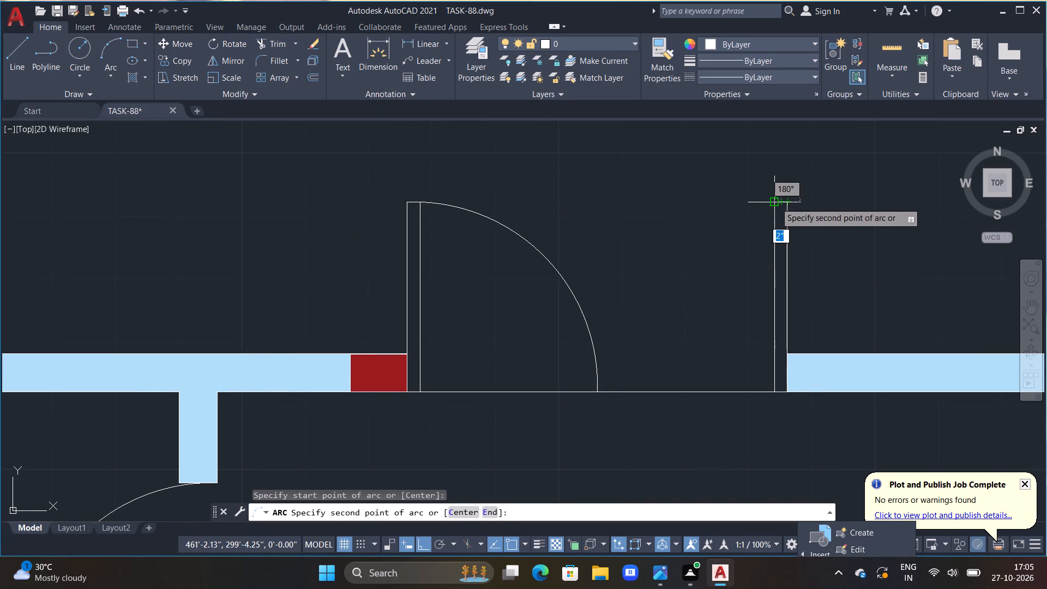
pyautogui.doubleClick(773, 202)
pyautogui.click(592, 388)
pyautogui.press('Escape')
# Trim away both halves of the threshold line across the double-door opening.
pyautogui.scroll(-2, 577, 402)
pyautogui.moveTo(570, 393); pyautogui.dragTo(558, 342, button='middle')
pyautogui.press('Escape')
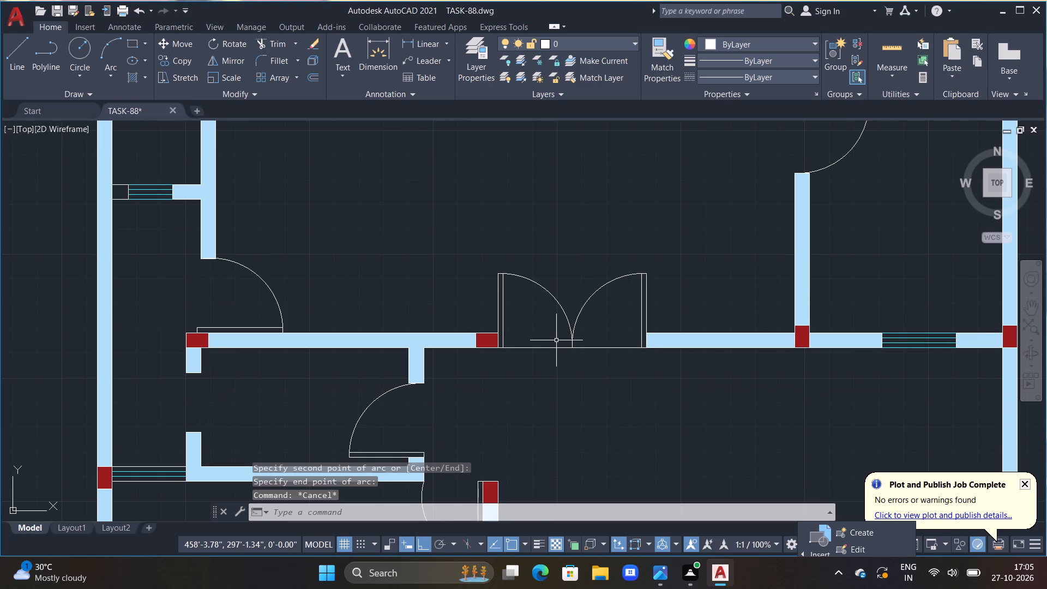
pyautogui.press('Escape')
pyautogui.press('t')
pyautogui.press('r')
pyautogui.press('space')
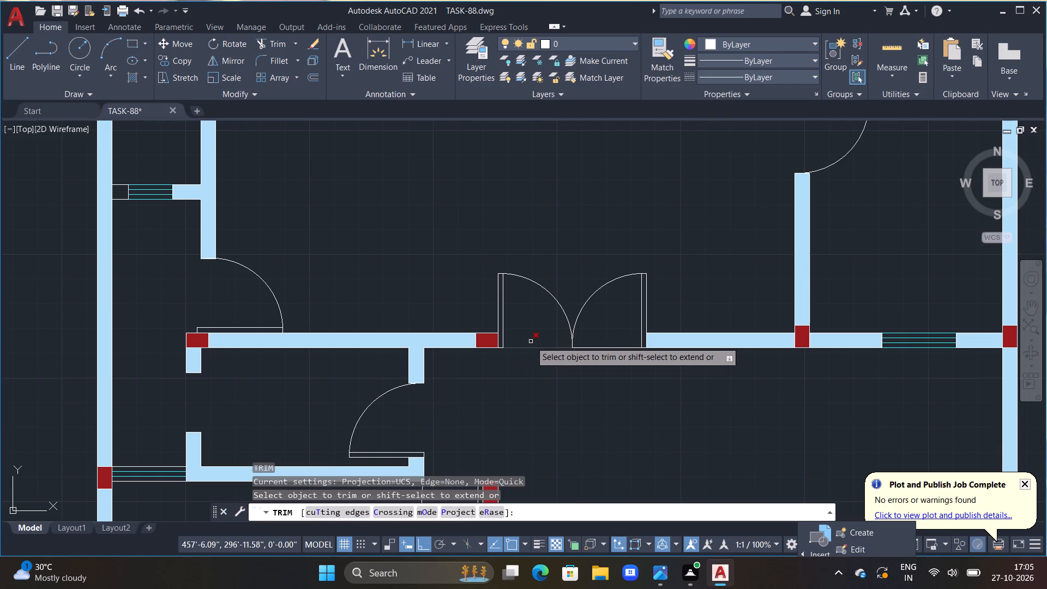
pyautogui.moveTo(528, 338); pyautogui.dragTo(550, 375)
pyautogui.moveTo(598, 343); pyautogui.dragTo(592, 378)
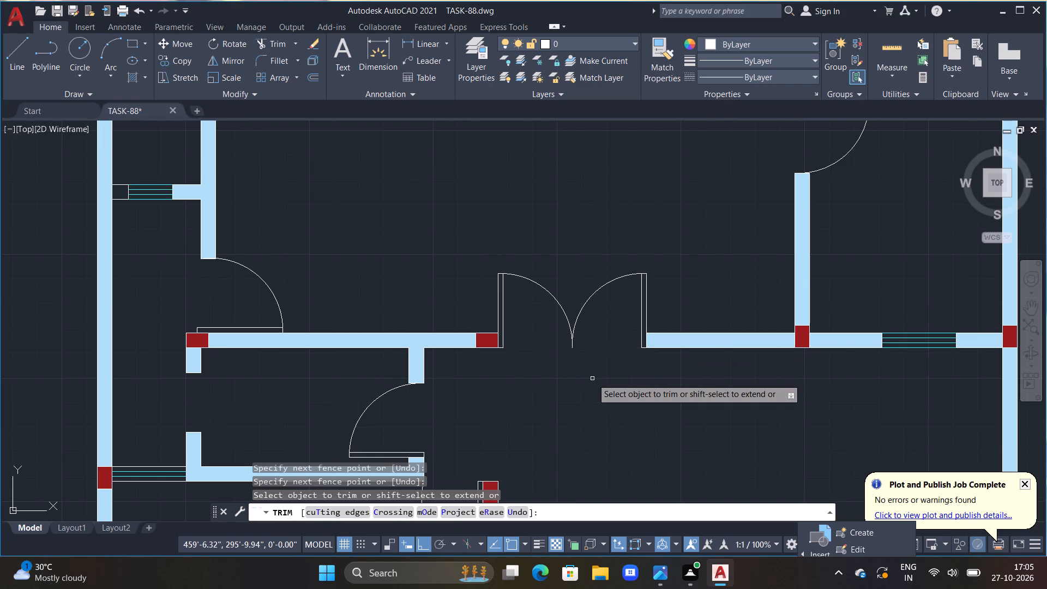
pyautogui.press('Escape')
# Look over the whole floor plan and examine the small window beside the left outer wall's red junction, below the lower toilet-sized room.
pyautogui.scroll(-3, 592, 378)
pyautogui.moveTo(628, 405); pyautogui.dragTo(673, 400, button='middle')
pyautogui.press('Escape')
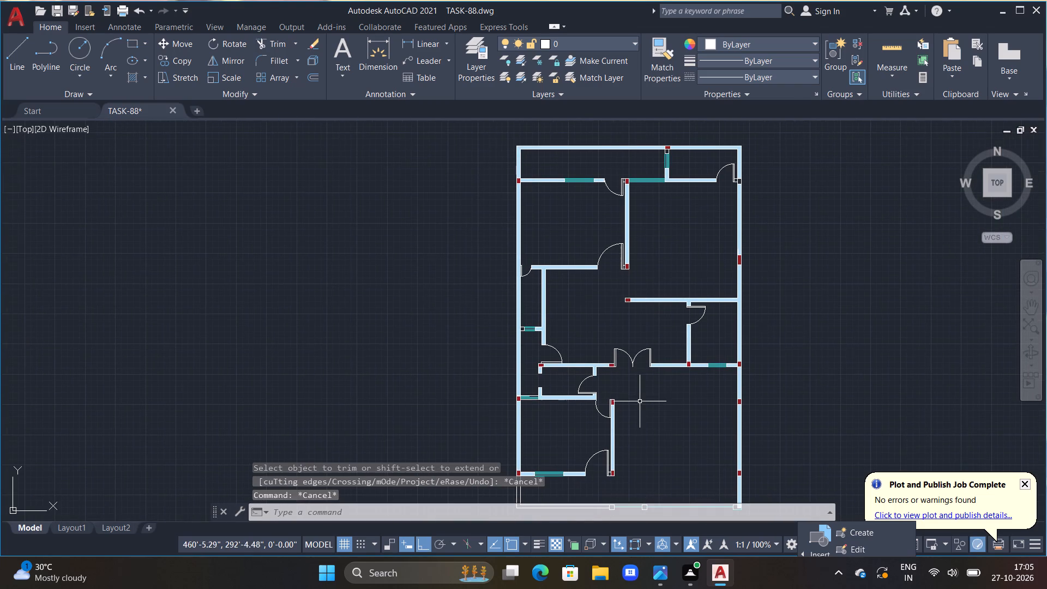
pyautogui.moveTo(639, 401); pyautogui.dragTo(673, 398, button='middle')
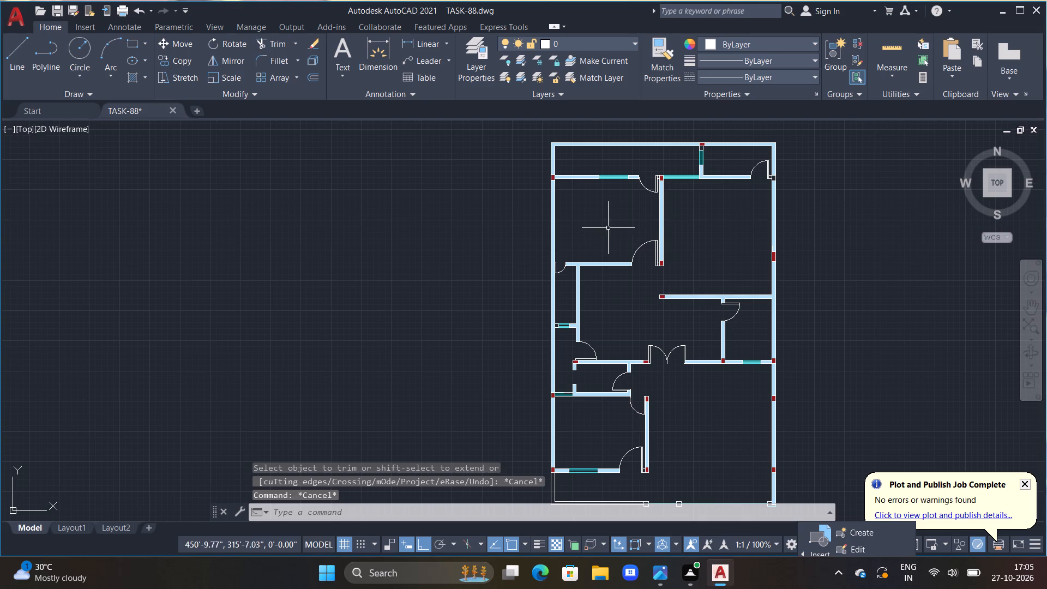
pyautogui.moveTo(661, 290); pyautogui.dragTo(683, 250, button='middle')
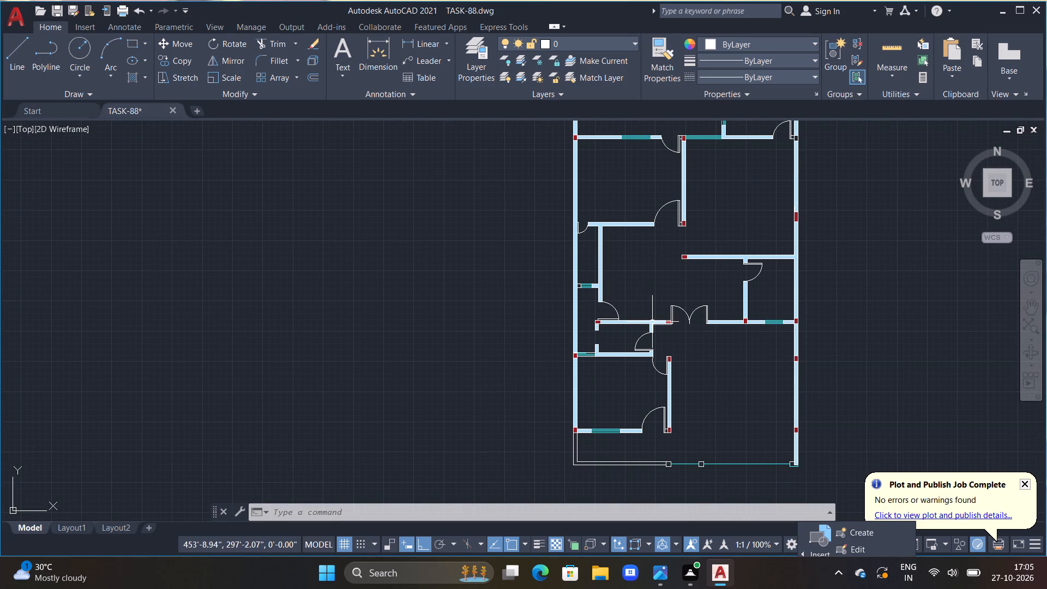
pyautogui.scroll(1, 619, 350)
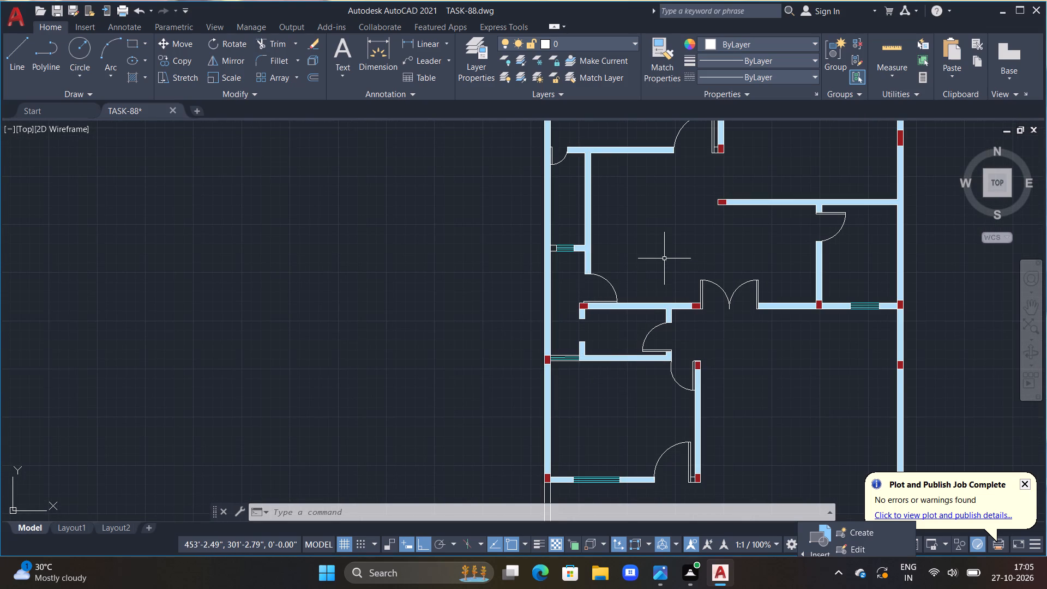
pyautogui.middleClick(608, 311)
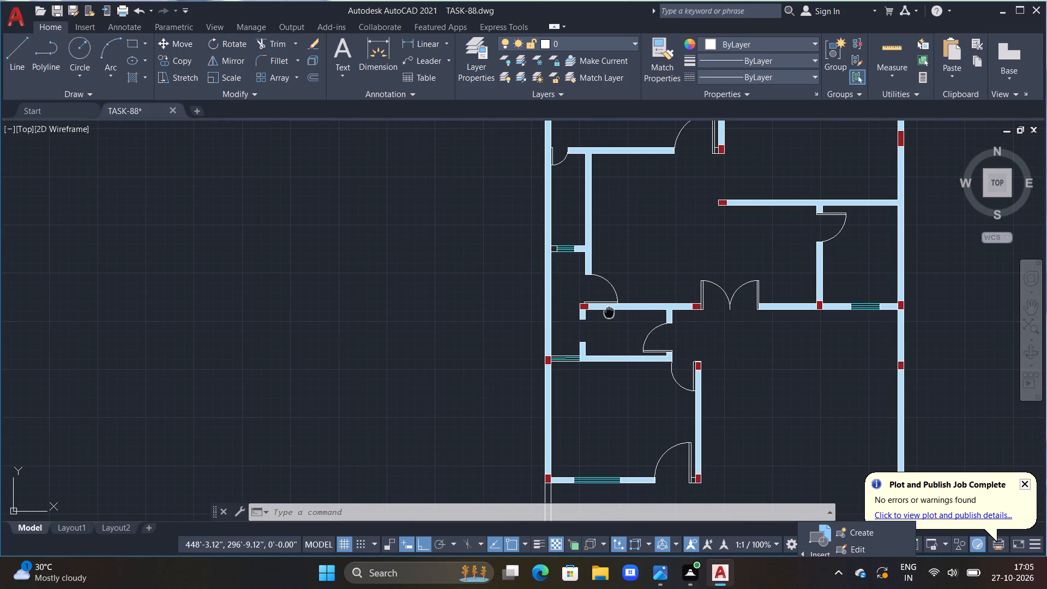
pyautogui.scroll(1, 611, 312)
pyautogui.scroll(-1, 684, 197)
pyautogui.scroll(2, 606, 390)
pyautogui.moveTo(580, 249); pyautogui.dragTo(632, 354, button='middle')
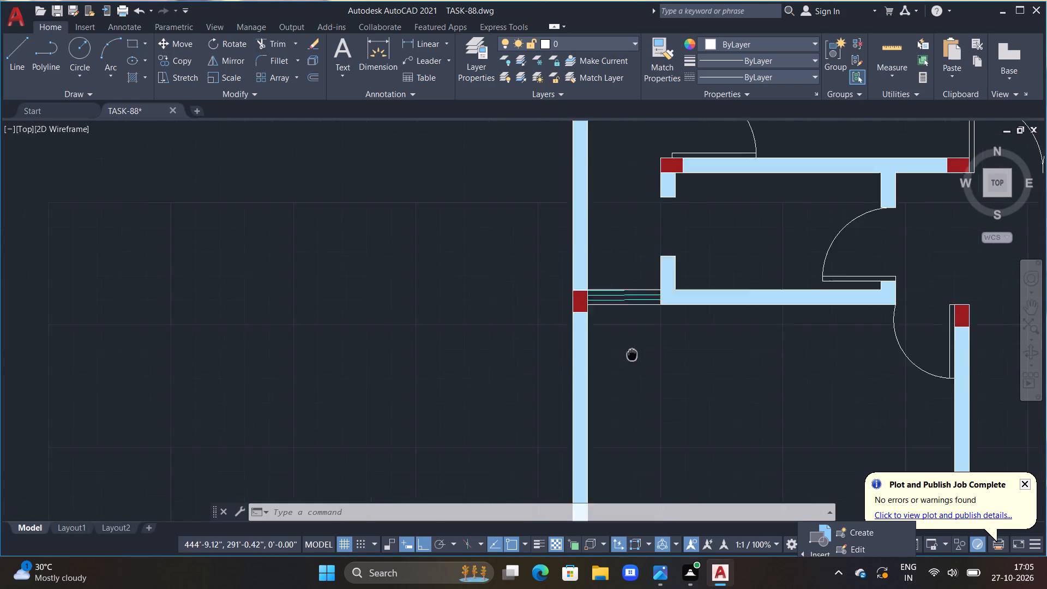
pyautogui.moveTo(632, 354); pyautogui.dragTo(633, 360, button='middle')
pyautogui.scroll(2, 627, 354)
pyautogui.moveTo(621, 328); pyautogui.dragTo(634, 348, button='middle')
pyautogui.scroll(1, 634, 348)
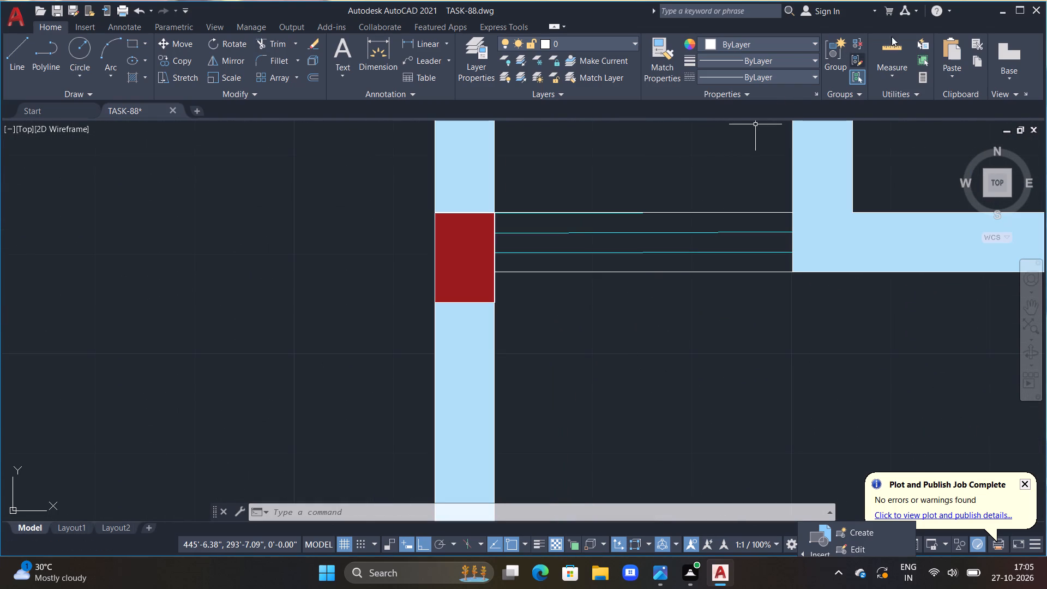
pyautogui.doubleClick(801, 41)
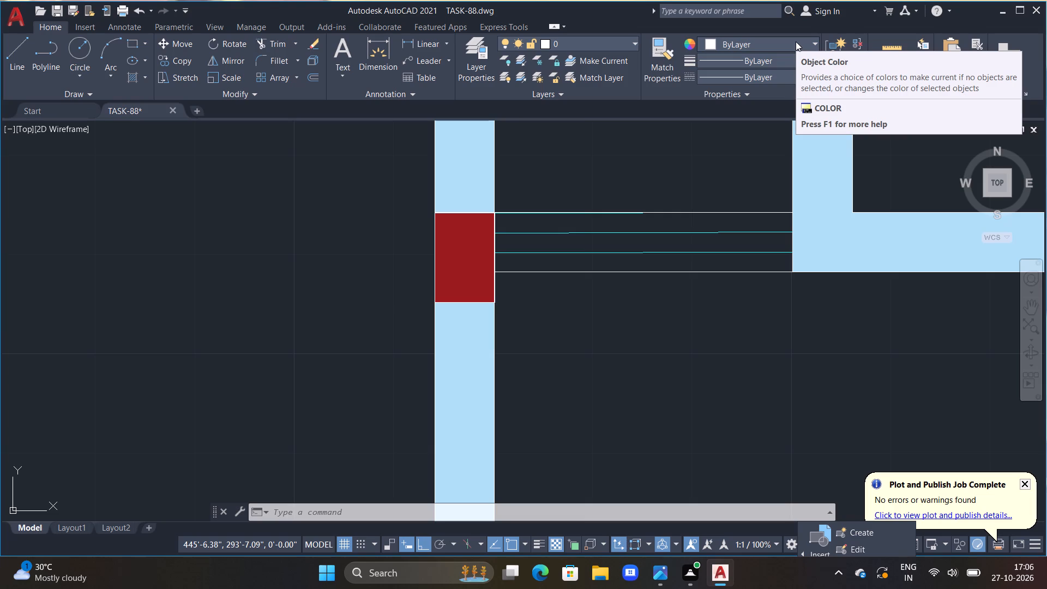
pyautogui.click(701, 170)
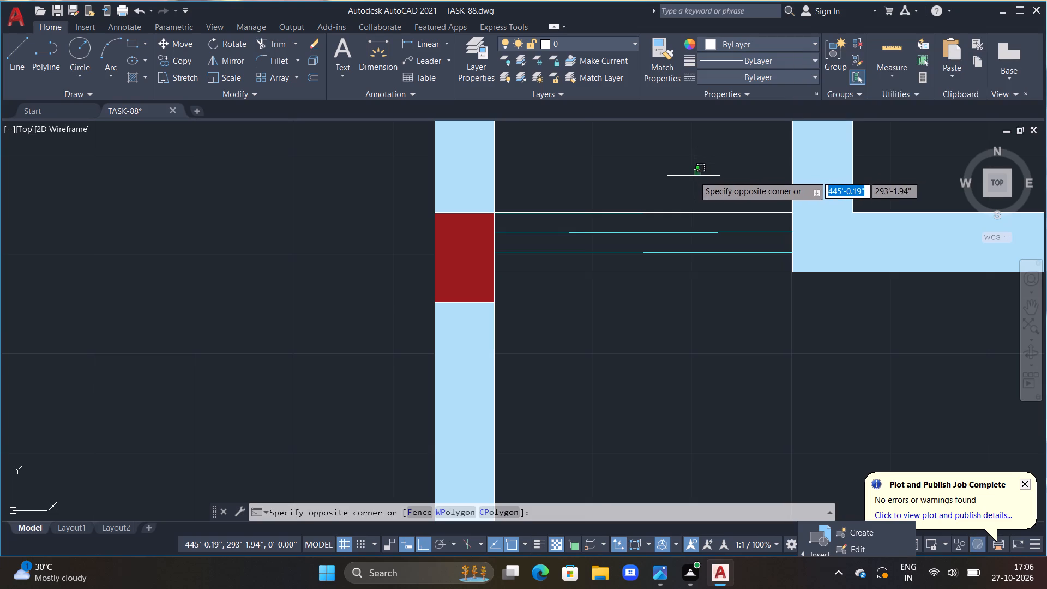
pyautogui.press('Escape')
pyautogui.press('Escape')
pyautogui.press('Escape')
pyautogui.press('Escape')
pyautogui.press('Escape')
# Set the object colour to Cyan and trace the window's bottom edge, right end and top edge back to the red junction.
pyautogui.click(762, 45)
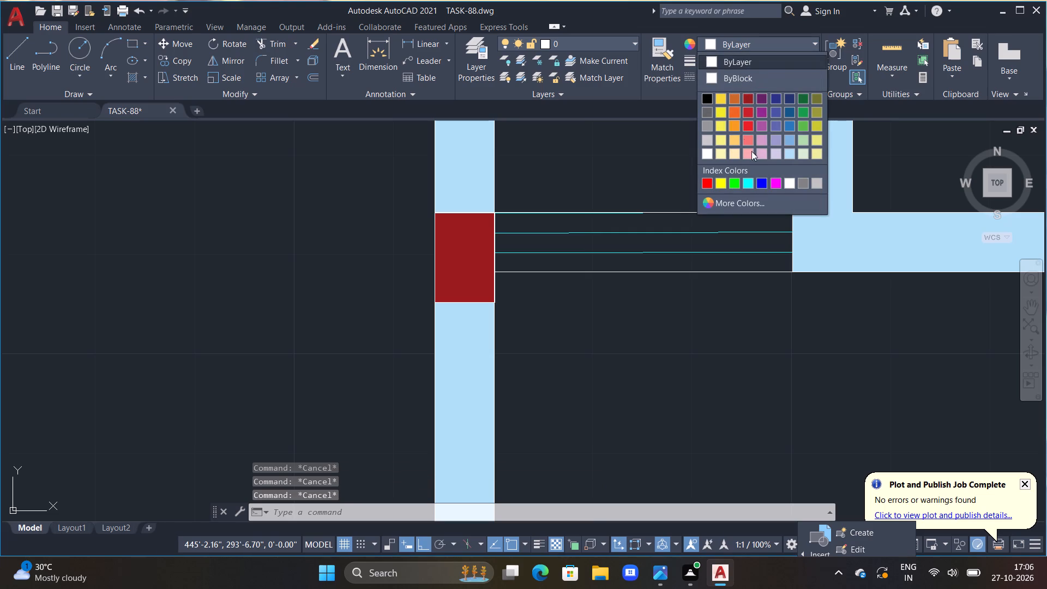
pyautogui.click(749, 186)
pyautogui.press('l')
pyautogui.press('space')
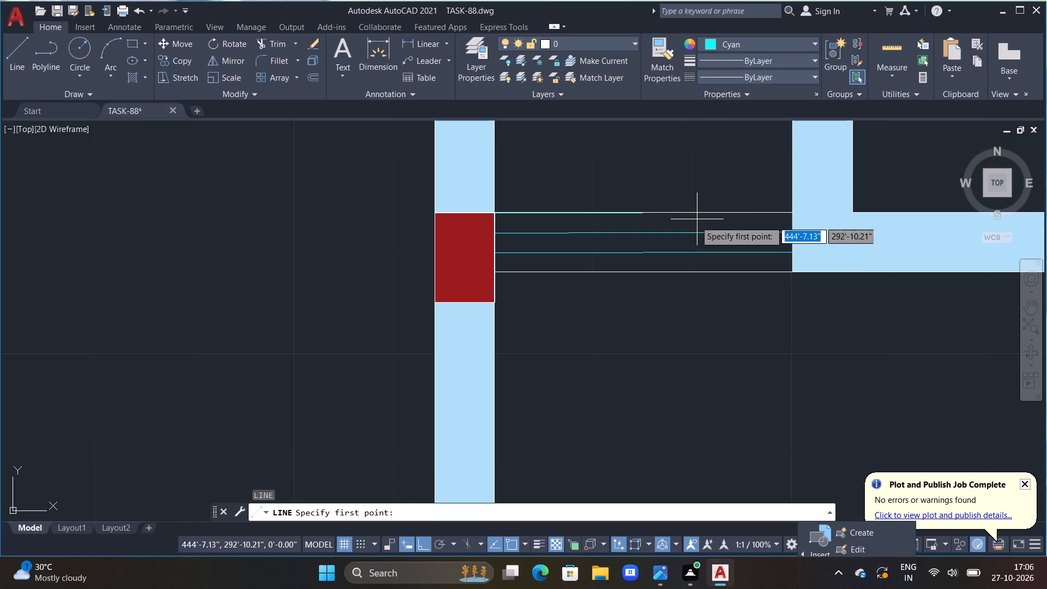
pyautogui.doubleClick(493, 272)
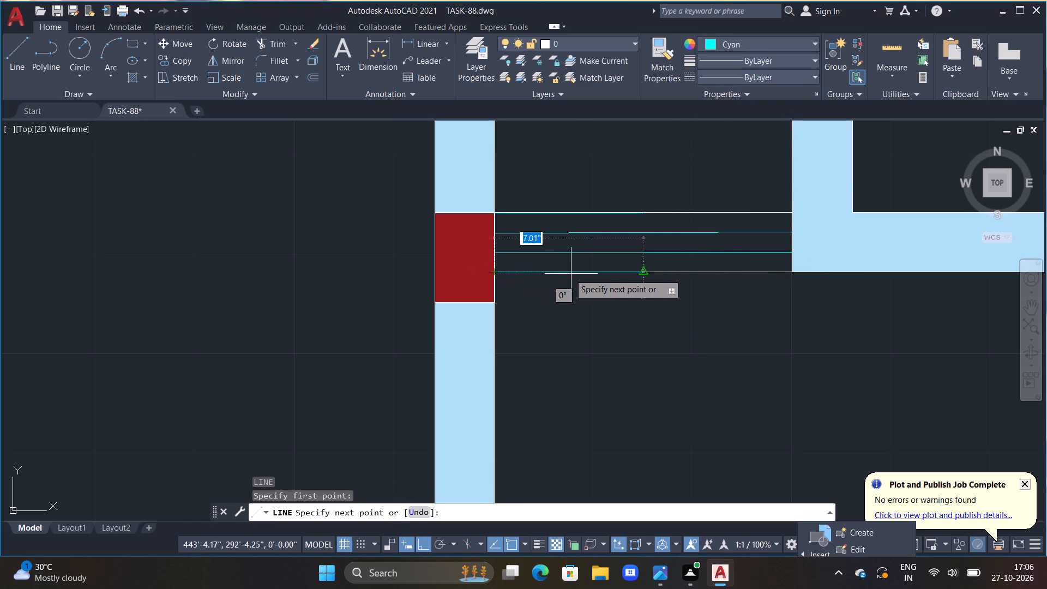
pyautogui.click(794, 271)
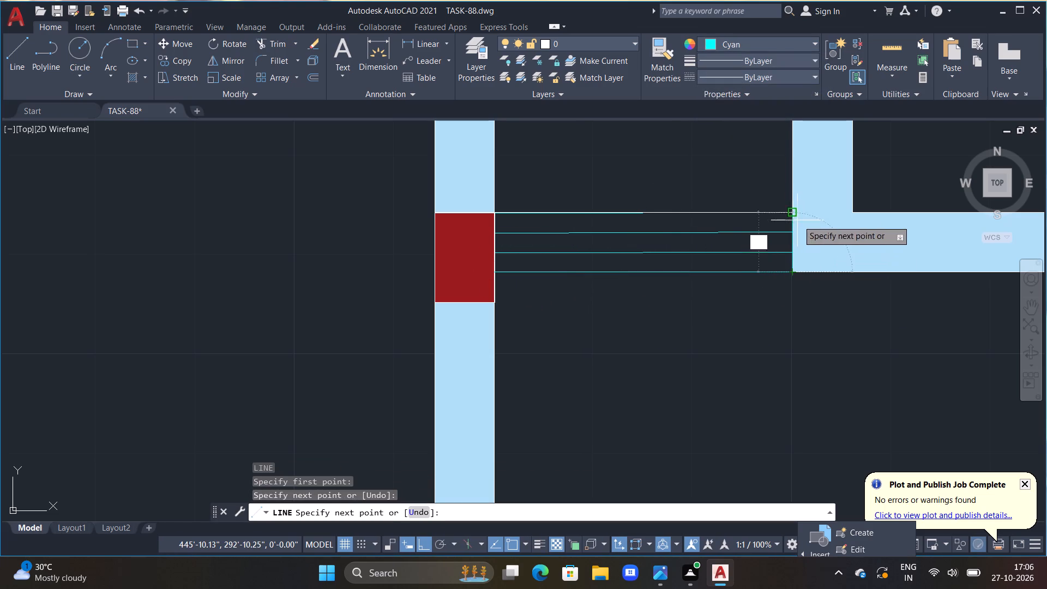
pyautogui.doubleClick(788, 211)
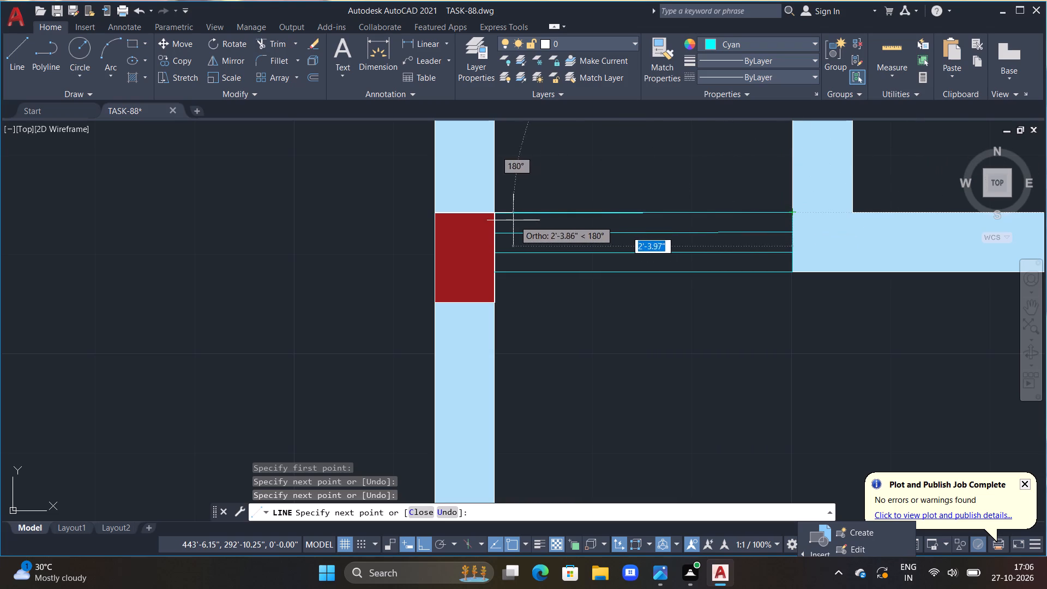
pyautogui.doubleClick(494, 218)
pyautogui.press('Escape')
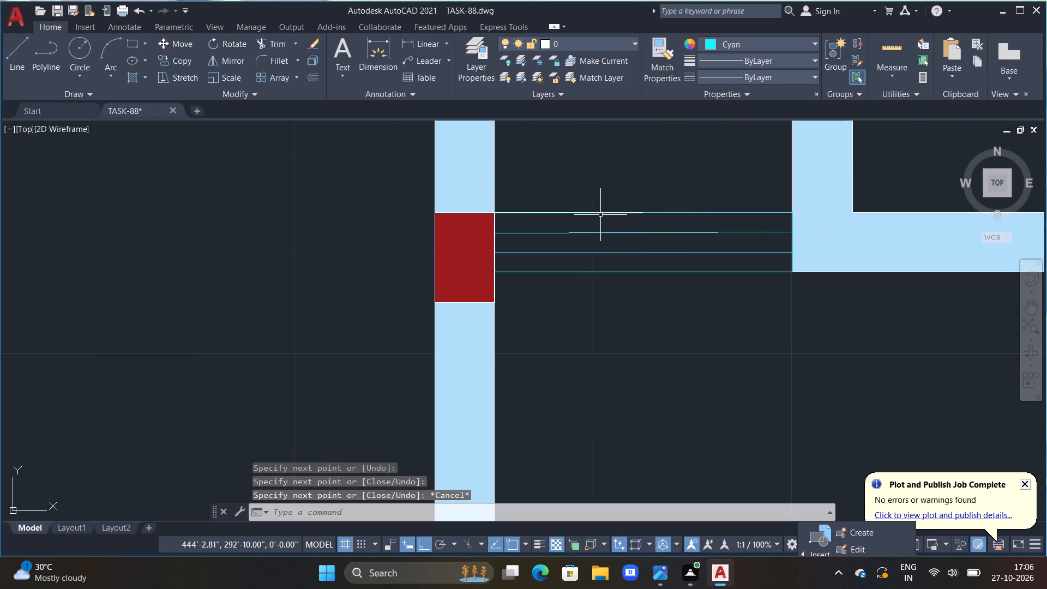
# Erase the two overlapping 2'-6" cyan lines and the white line along the window's top edge.
pyautogui.doubleClick(600, 213)
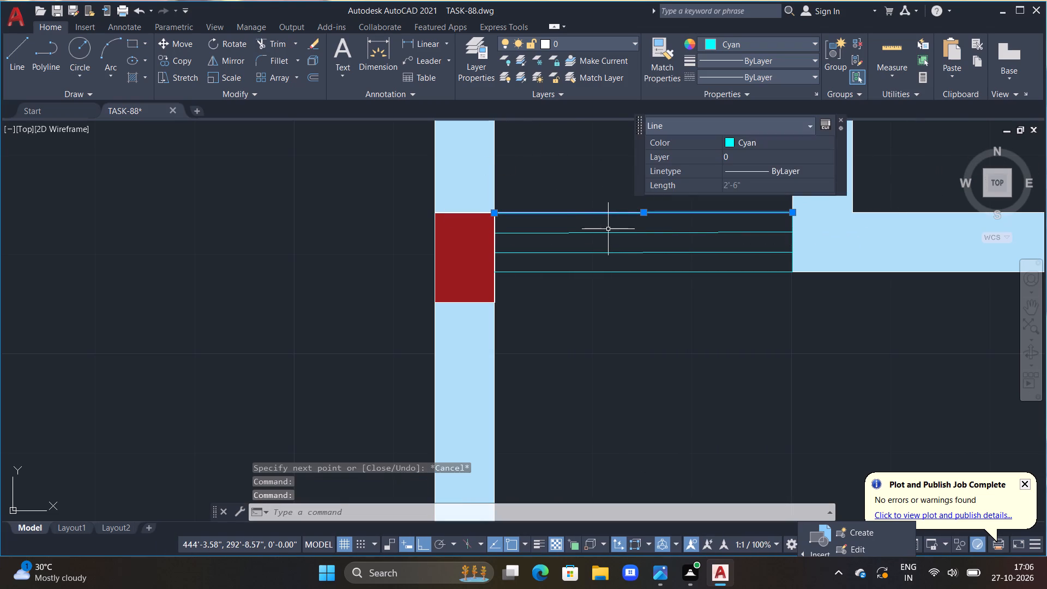
pyautogui.press('Delete')
pyautogui.scroll(3, 611, 221)
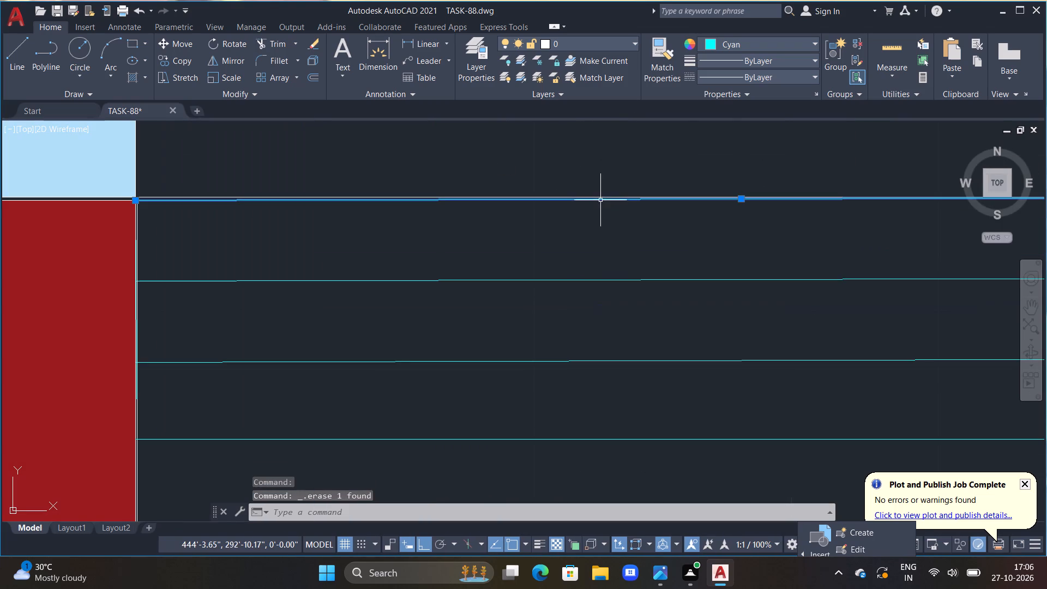
pyautogui.doubleClick(600, 200)
pyautogui.scroll(-2, 603, 219)
pyautogui.scroll(2, 613, 218)
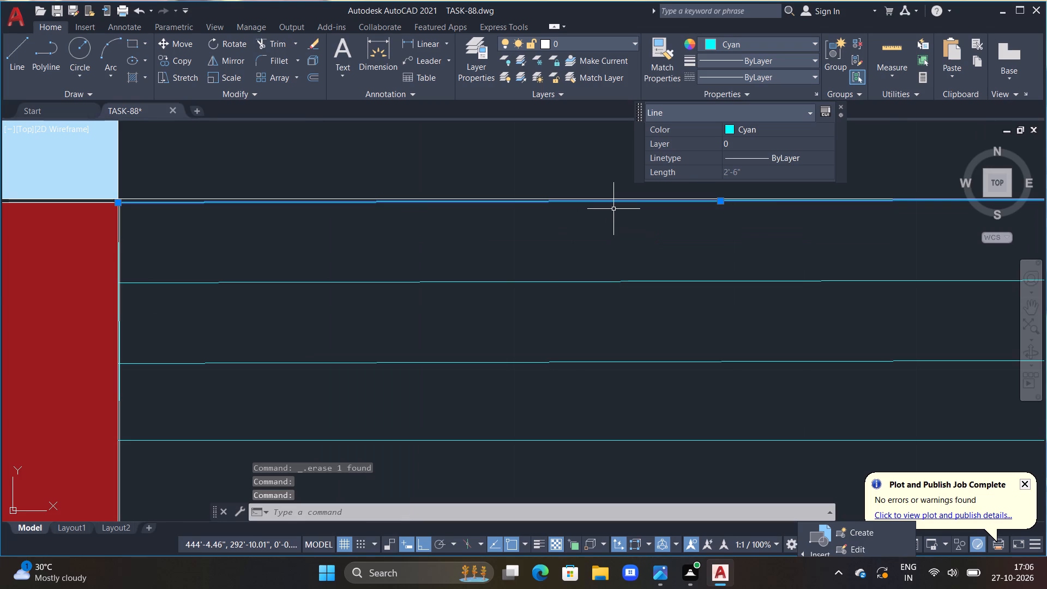
pyautogui.press('Delete')
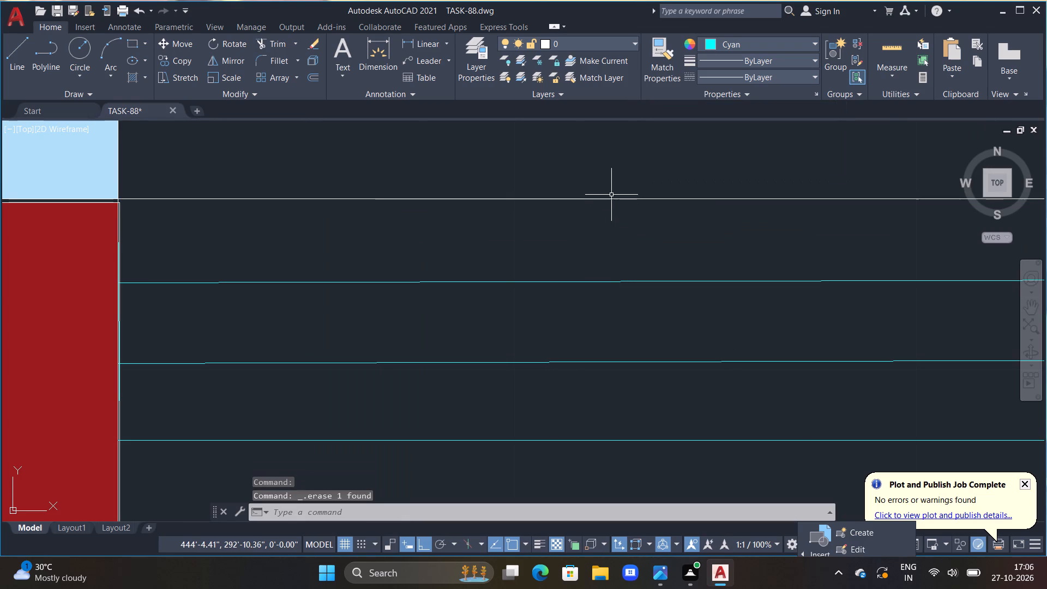
pyautogui.click(611, 199)
pyautogui.press('Delete')
# Draw a cyan line from the window's upper inner line up to the junction's top corner and across the top edge to the opposite wall.
pyautogui.scroll(-4, 611, 199)
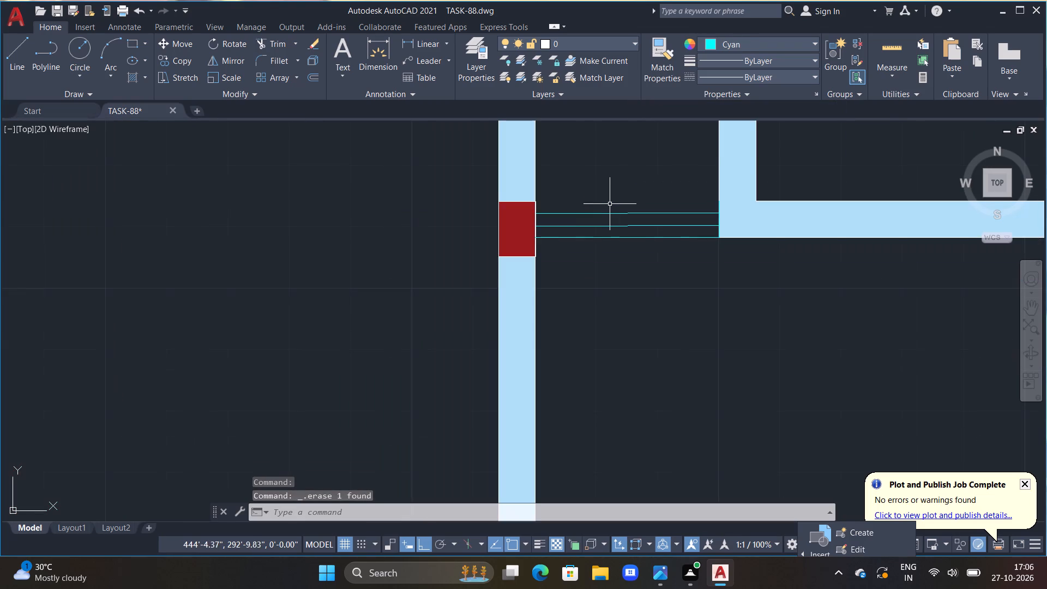
pyautogui.scroll(3, 568, 209)
pyautogui.middleClick(557, 208)
pyautogui.scroll(-2, 557, 208)
pyautogui.moveTo(579, 193); pyautogui.dragTo(567, 224, button='middle')
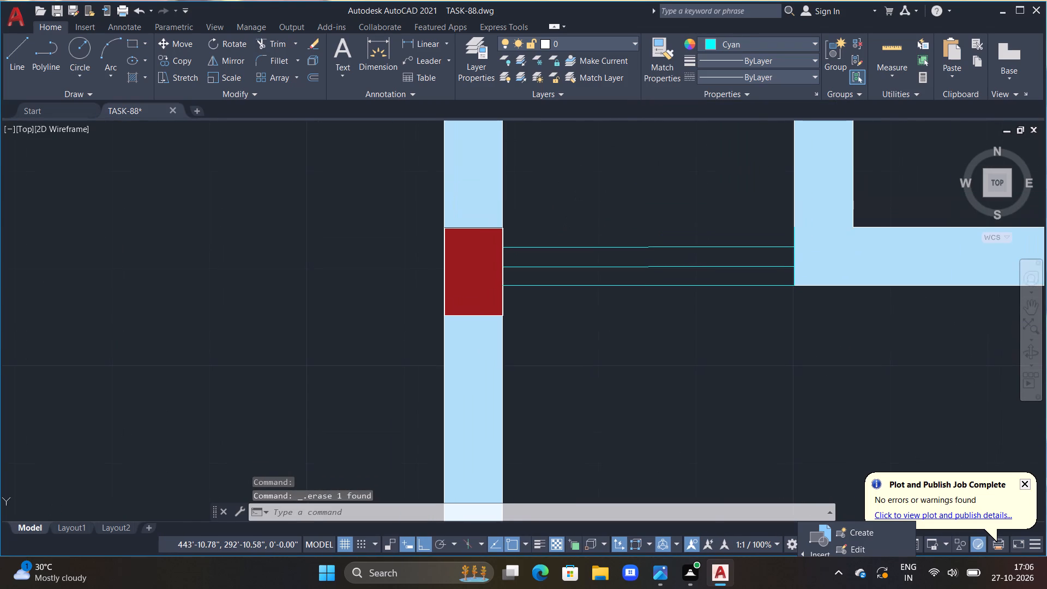
pyautogui.scroll(1, 567, 224)
pyautogui.write('L')
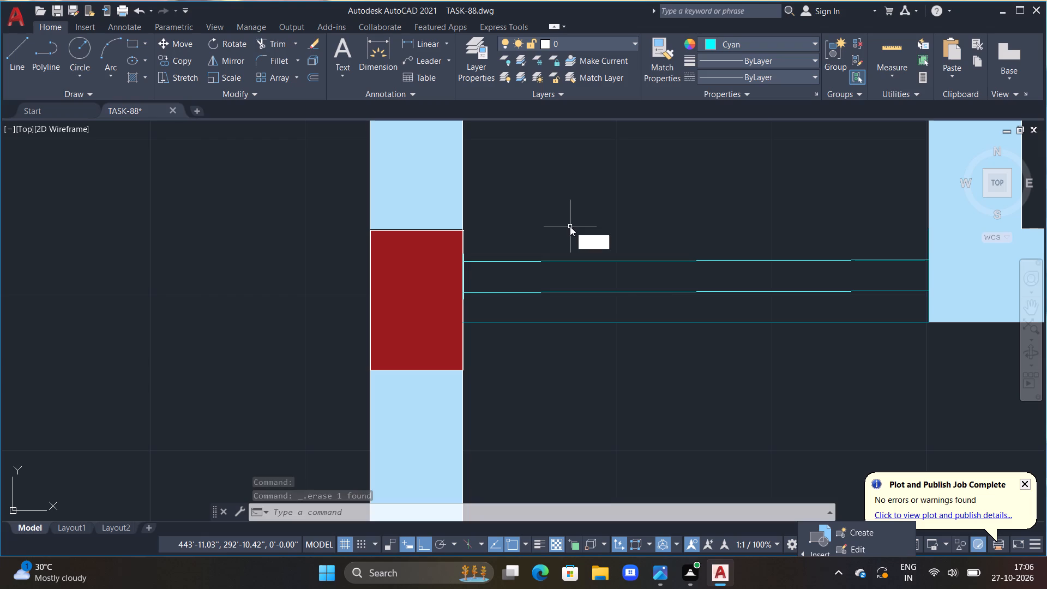
pyautogui.press('space')
pyautogui.doubleClick(463, 260)
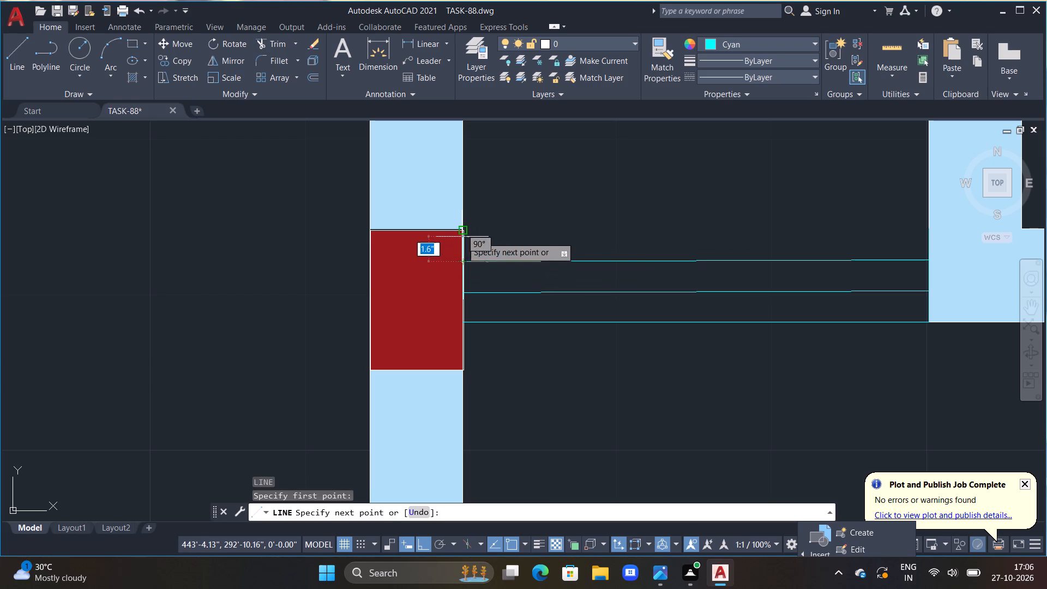
pyautogui.click(460, 229)
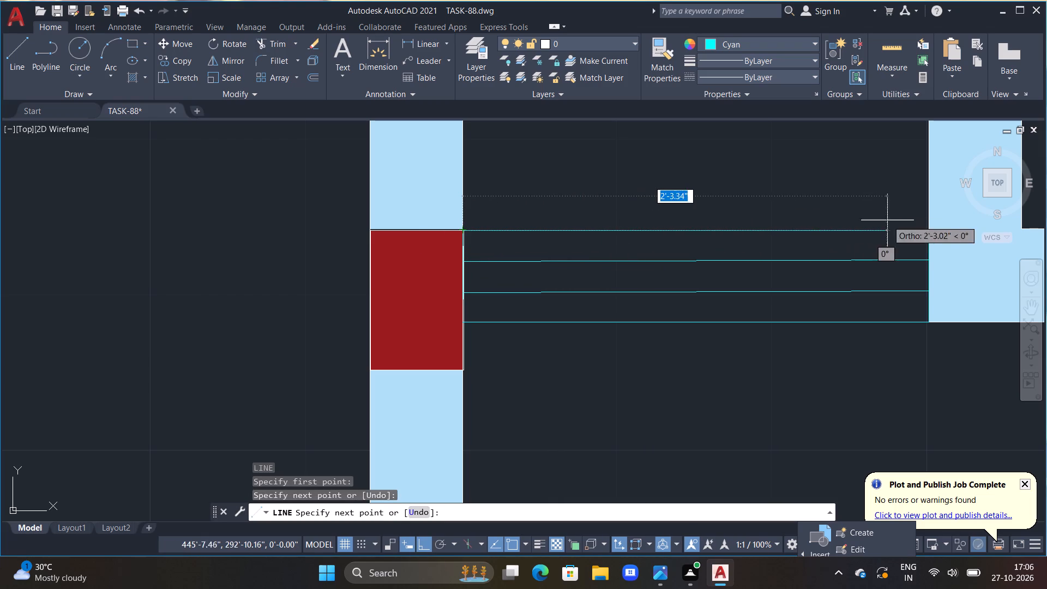
pyautogui.click(931, 229)
pyautogui.press('Escape')
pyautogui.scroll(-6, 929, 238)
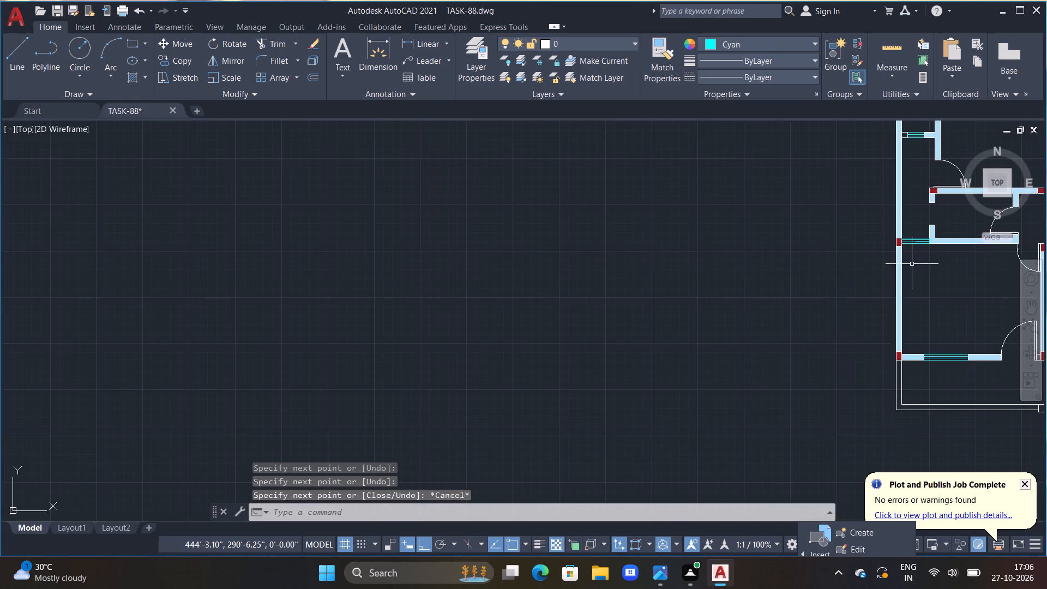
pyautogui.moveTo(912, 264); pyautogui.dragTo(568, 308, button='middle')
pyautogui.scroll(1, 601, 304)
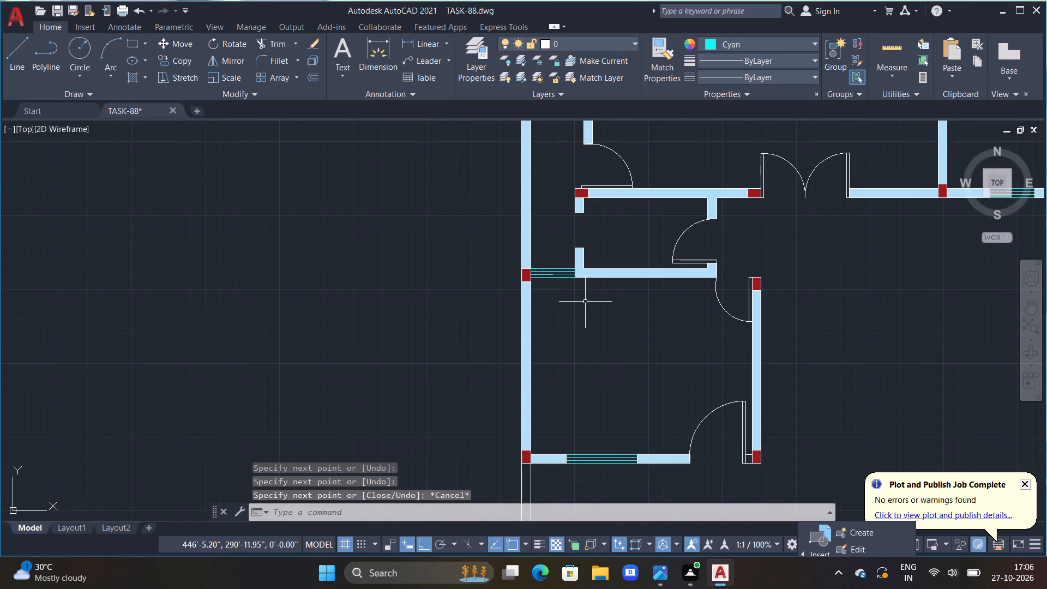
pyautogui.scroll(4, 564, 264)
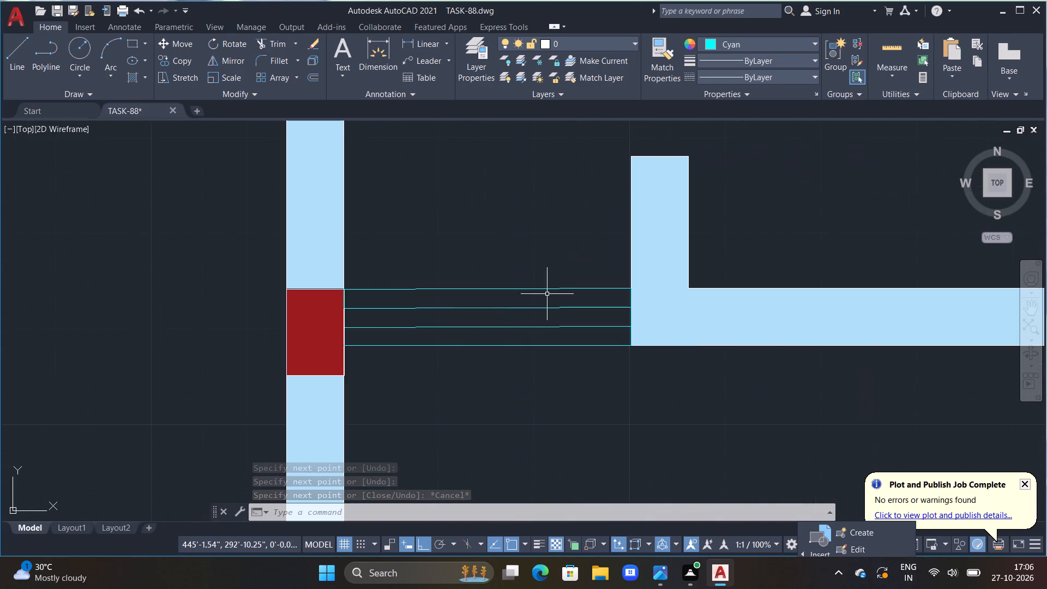
# Draw a 3' cyan line straight down from the lower-left corner of the red junction between the double door and the right-hand window.
pyautogui.scroll(-4, 490, 330)
pyautogui.scroll(-4, 527, 380)
pyautogui.moveTo(623, 360); pyautogui.dragTo(555, 374, button='middle')
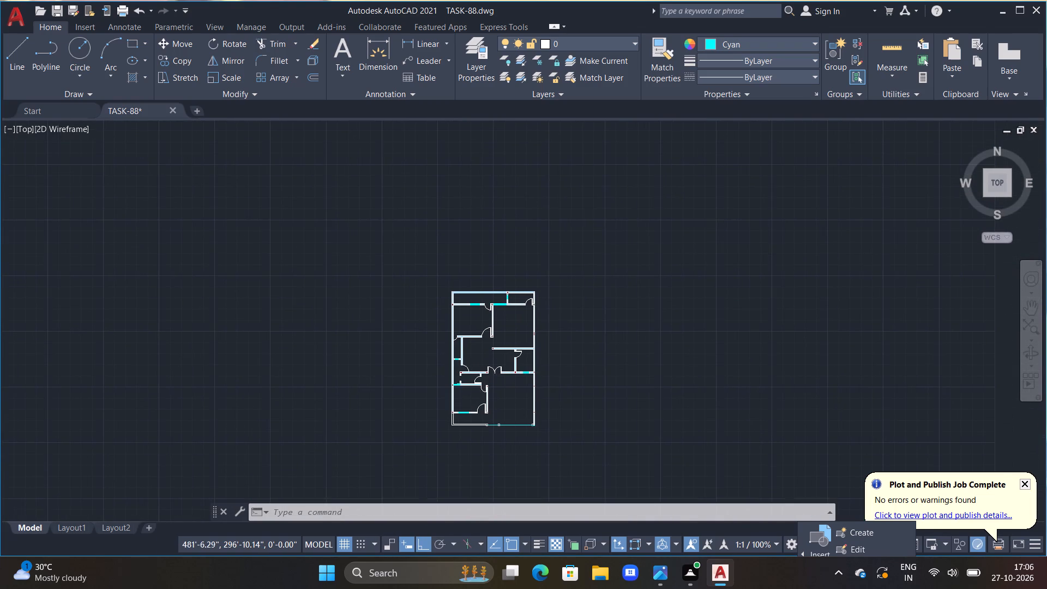
pyautogui.scroll(2, 515, 404)
pyautogui.moveTo(501, 404); pyautogui.dragTo(510, 363, button='middle')
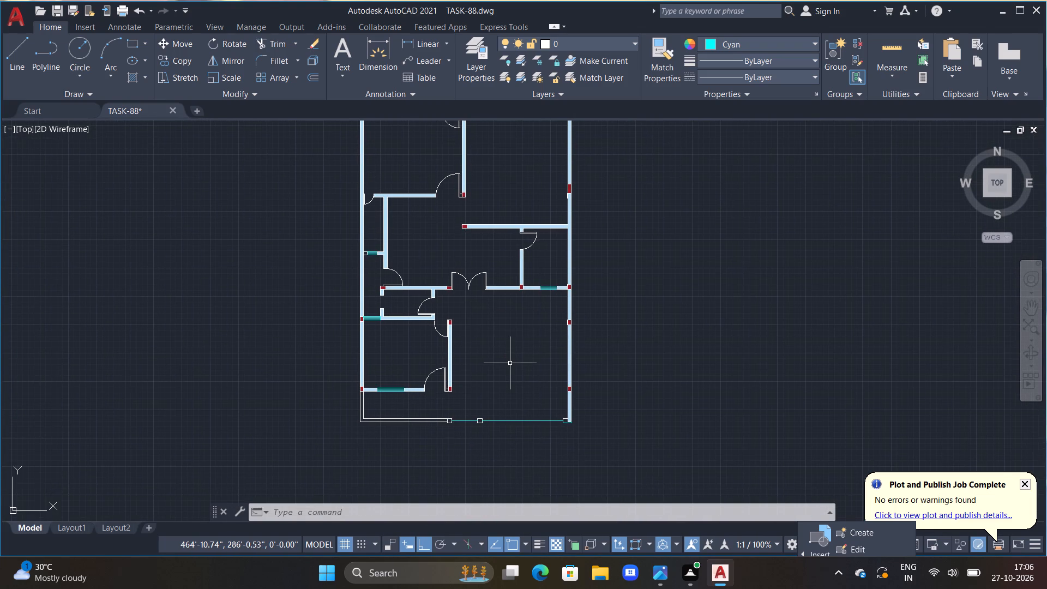
pyautogui.scroll(2, 533, 358)
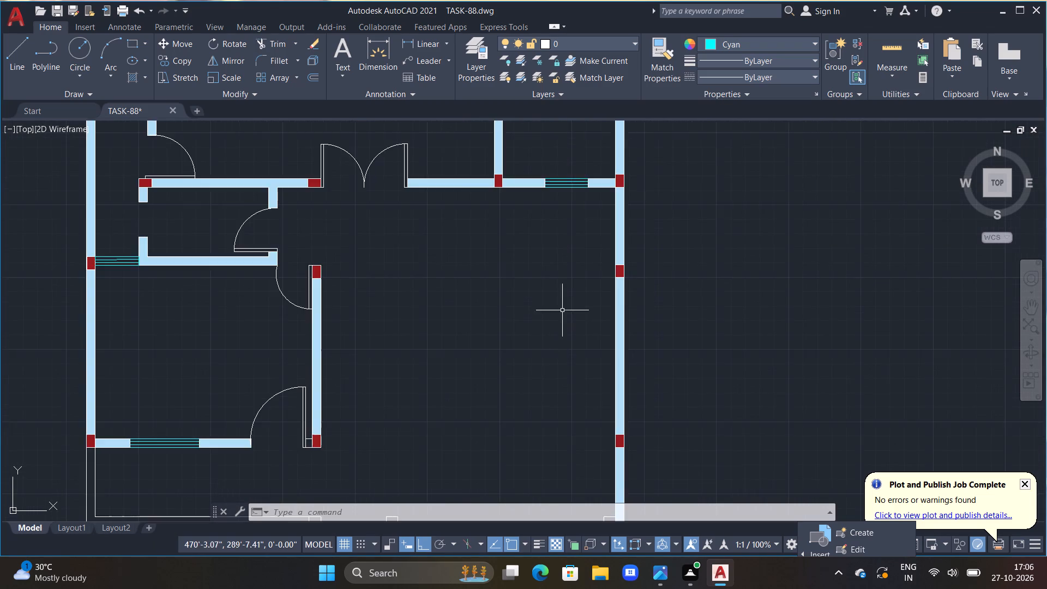
pyautogui.scroll(1, 561, 305)
pyautogui.moveTo(566, 353); pyautogui.dragTo(569, 360, button='middle')
pyautogui.scroll(-3, 568, 357)
pyautogui.scroll(3, 545, 328)
pyautogui.moveTo(545, 312); pyautogui.dragTo(544, 310, button='middle')
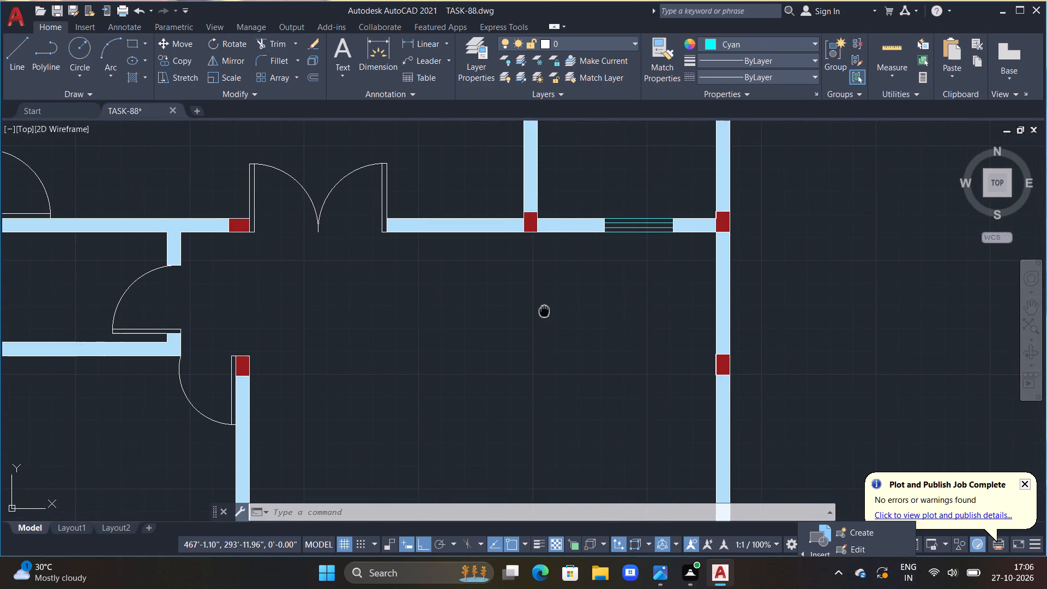
pyautogui.moveTo(544, 310); pyautogui.dragTo(531, 314, button='middle')
pyautogui.scroll(1, 527, 306)
pyautogui.write('L')
pyautogui.press('space')
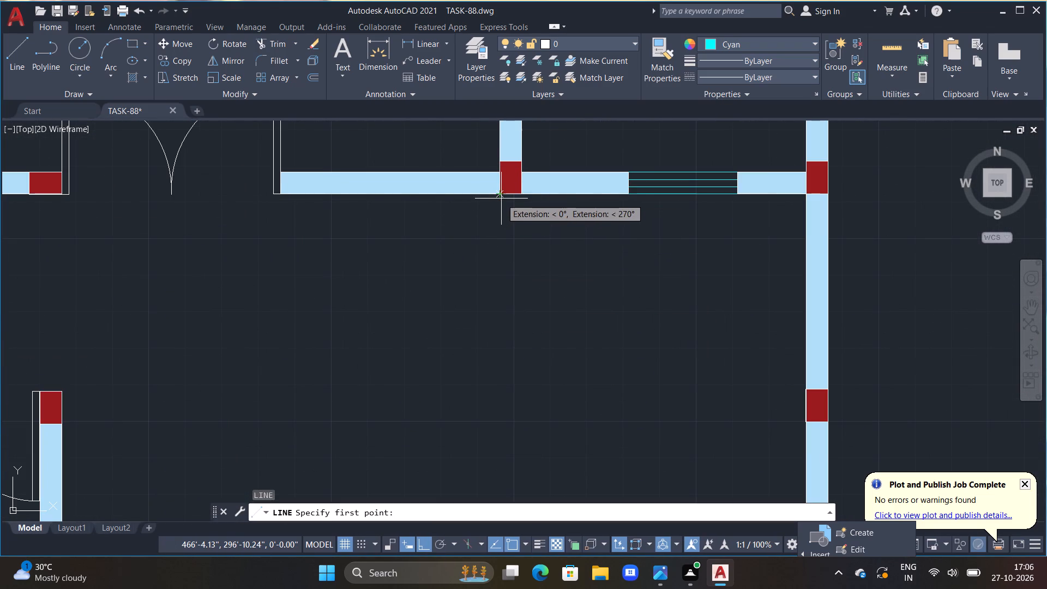
pyautogui.click(500, 200)
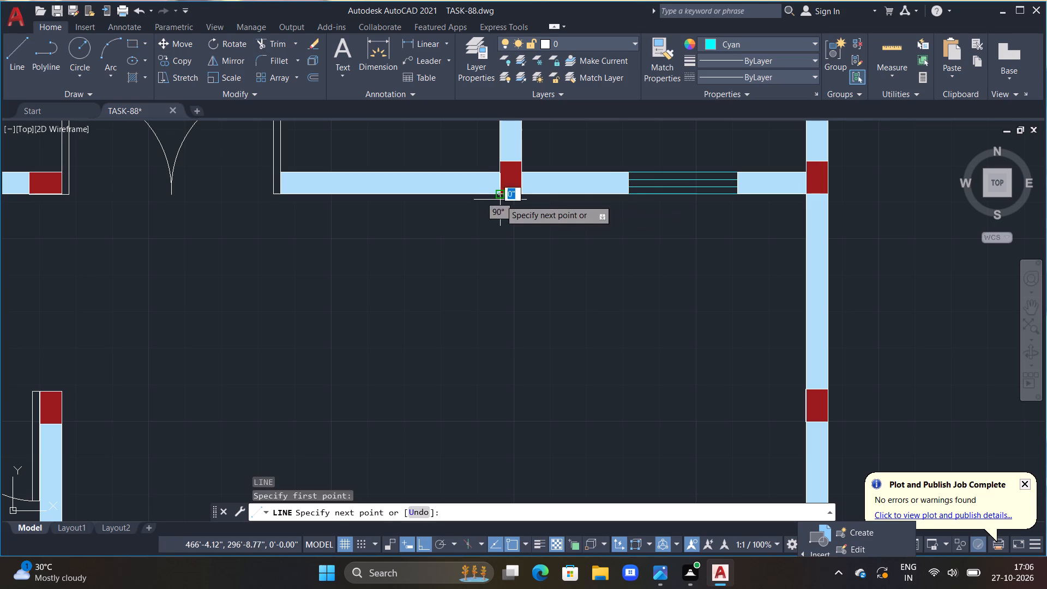
pyautogui.press('3')
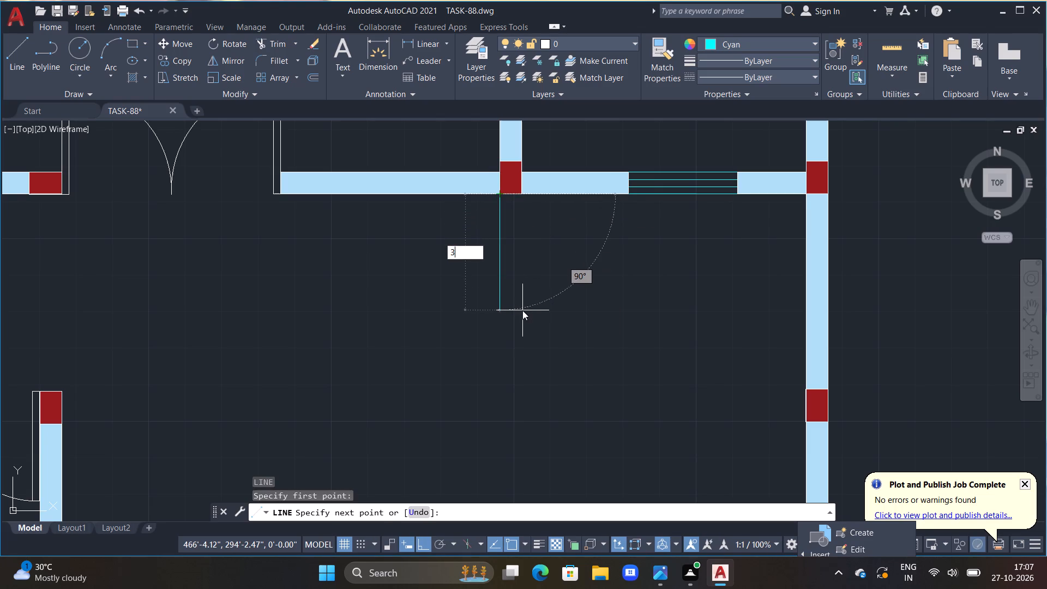
pyautogui.press("'")
pyautogui.press('Return')
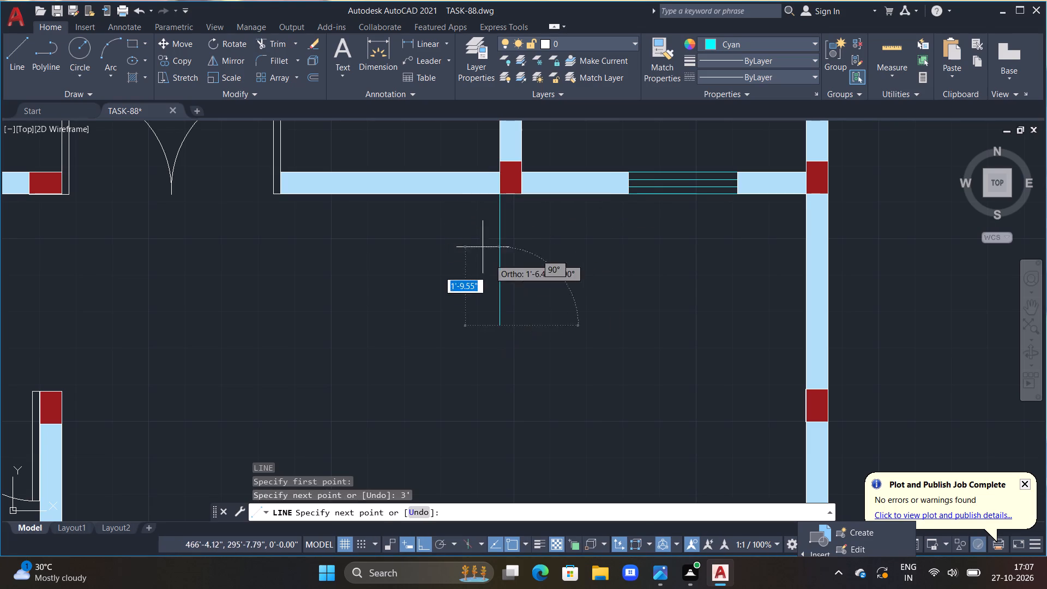
# Continue the cyan line about 3'-10" right, about 6'-5" down, and back left until aligned below its starting point.
pyautogui.scroll(-2, 687, 260)
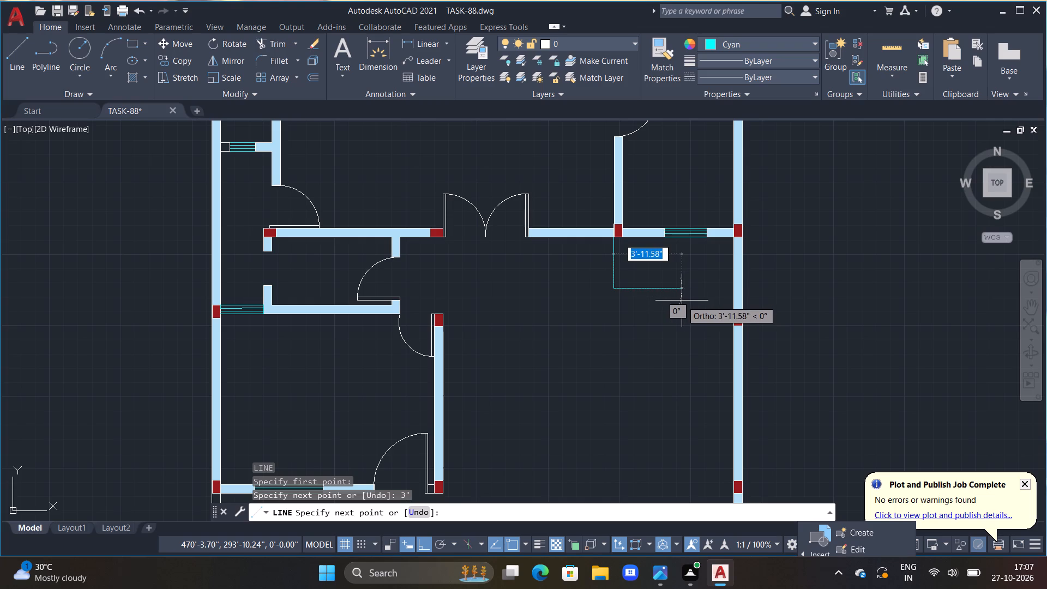
pyautogui.click(679, 300)
pyautogui.moveTo(691, 389); pyautogui.dragTo(697, 317, button='middle')
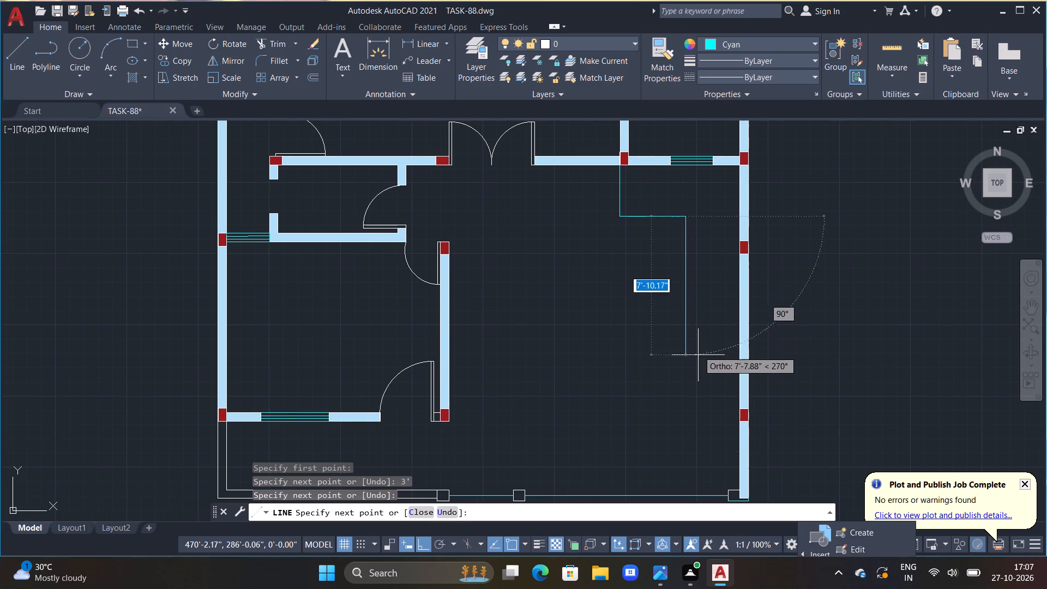
pyautogui.moveTo(689, 383); pyautogui.dragTo(691, 356, button='middle')
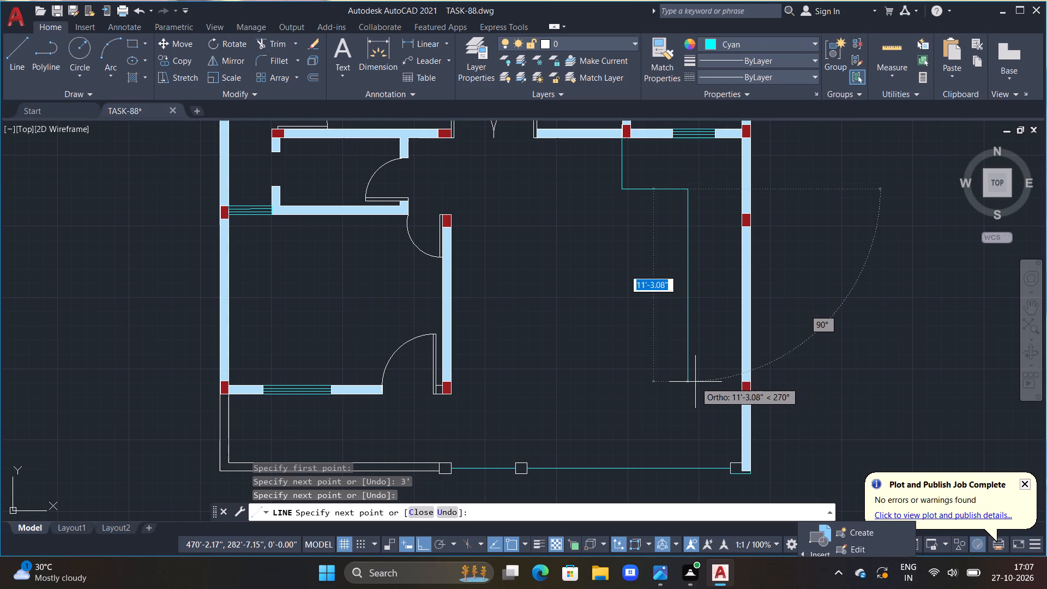
pyautogui.click(691, 298)
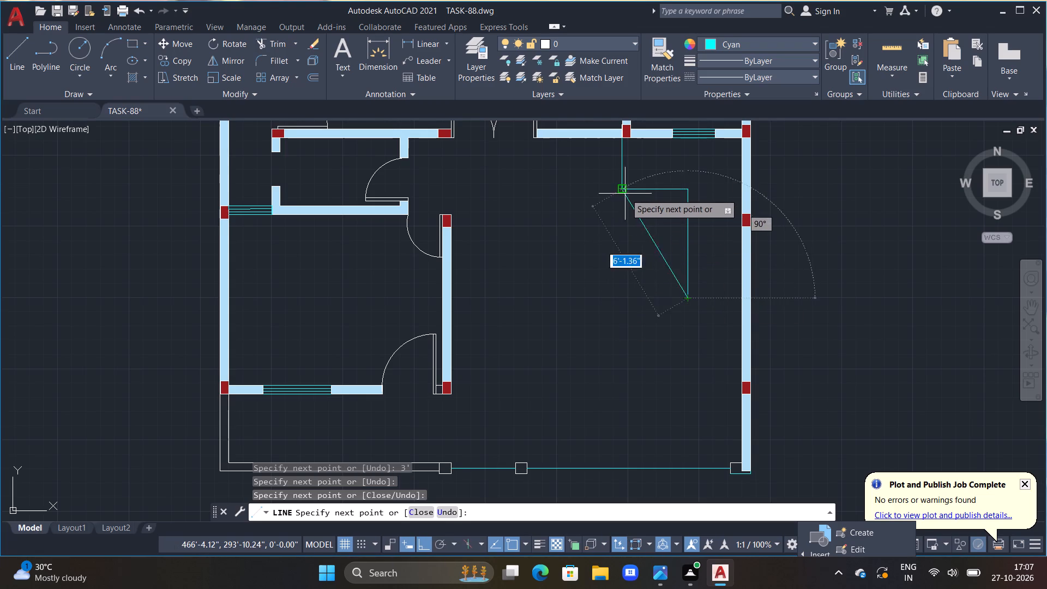
pyautogui.click(623, 298)
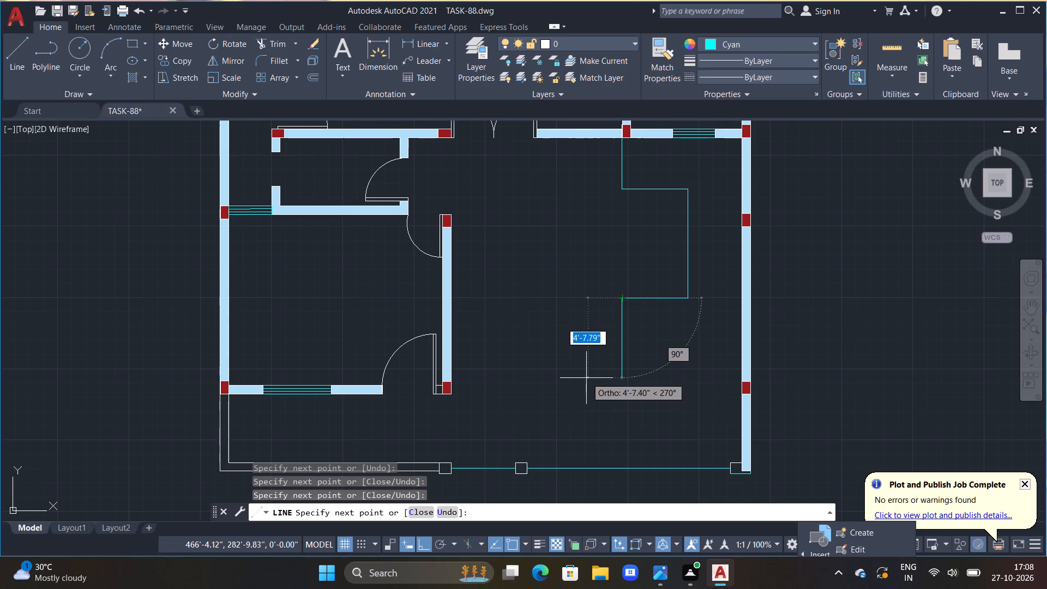
pyautogui.press('Escape')
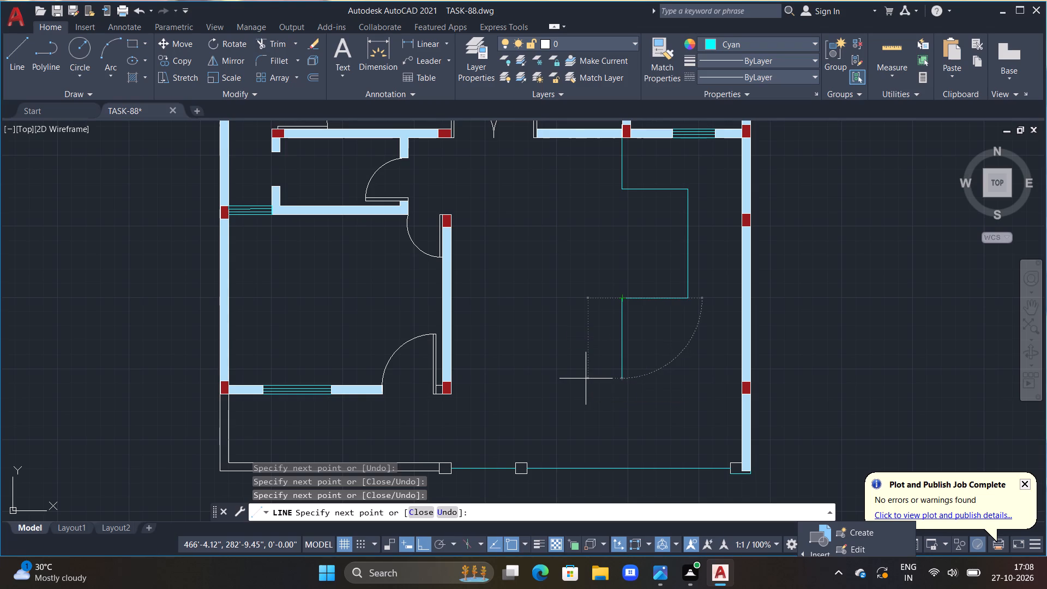
# Set the object colour to 209,156,199 and draw from the lower junctions' bottom level up to the cyan outline's open end, along its bottom and halfway up its right side.
pyautogui.scroll(-1, 586, 378)
pyautogui.moveTo(582, 375); pyautogui.dragTo(580, 324, button='middle')
pyautogui.scroll(1, 567, 335)
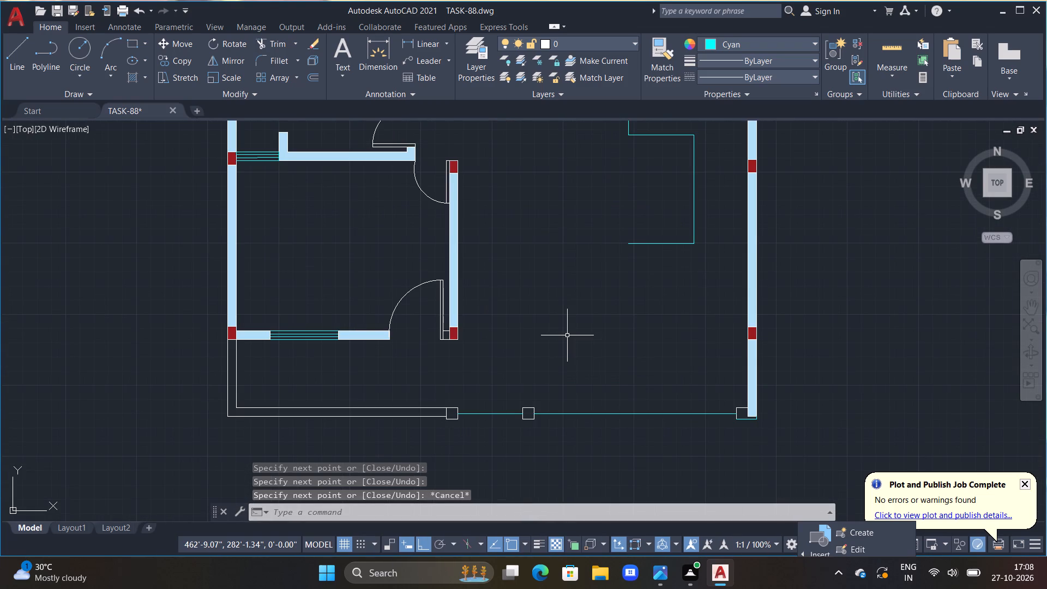
pyautogui.moveTo(567, 335); pyautogui.dragTo(547, 345, button='middle')
pyautogui.scroll(2, 551, 344)
pyautogui.scroll(-4, 609, 255)
pyautogui.scroll(2, 605, 247)
pyautogui.moveTo(605, 252); pyautogui.dragTo(582, 311, button='middle')
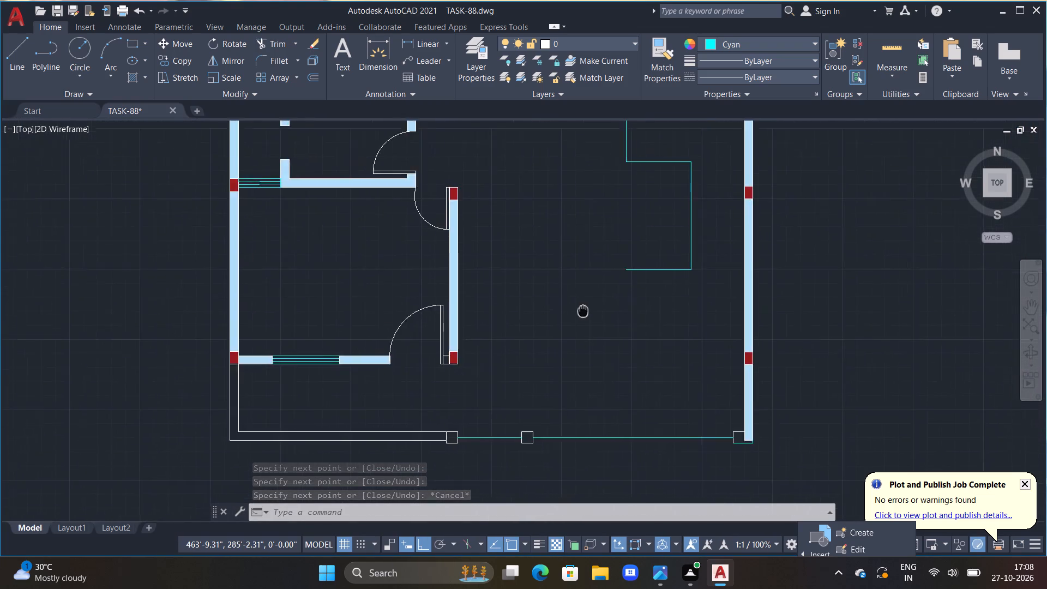
pyautogui.moveTo(582, 311); pyautogui.dragTo(578, 314, button='middle')
pyautogui.scroll(1, 580, 313)
pyautogui.click(746, 49)
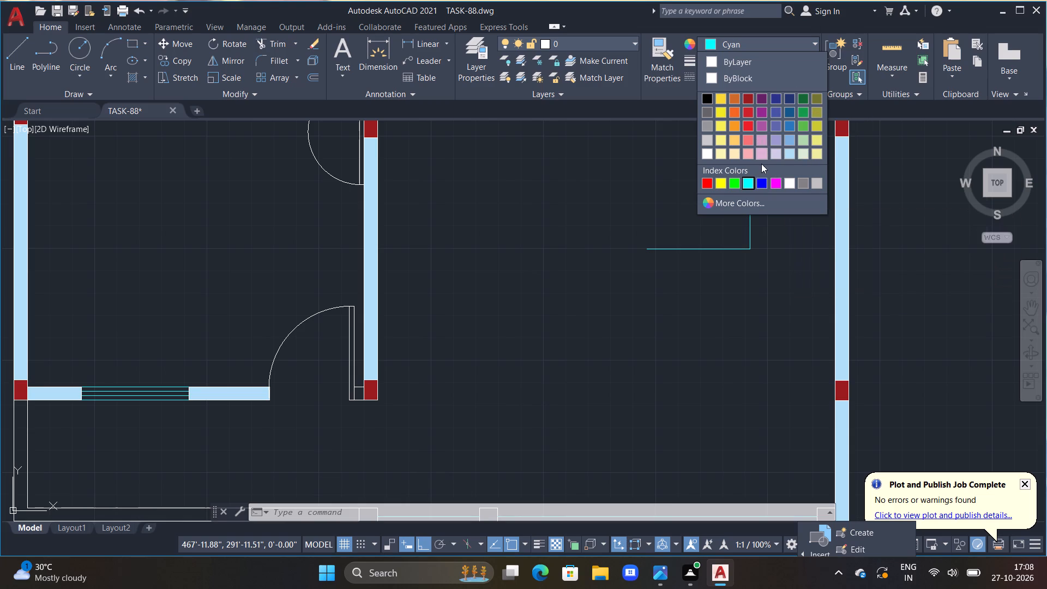
pyautogui.click(764, 145)
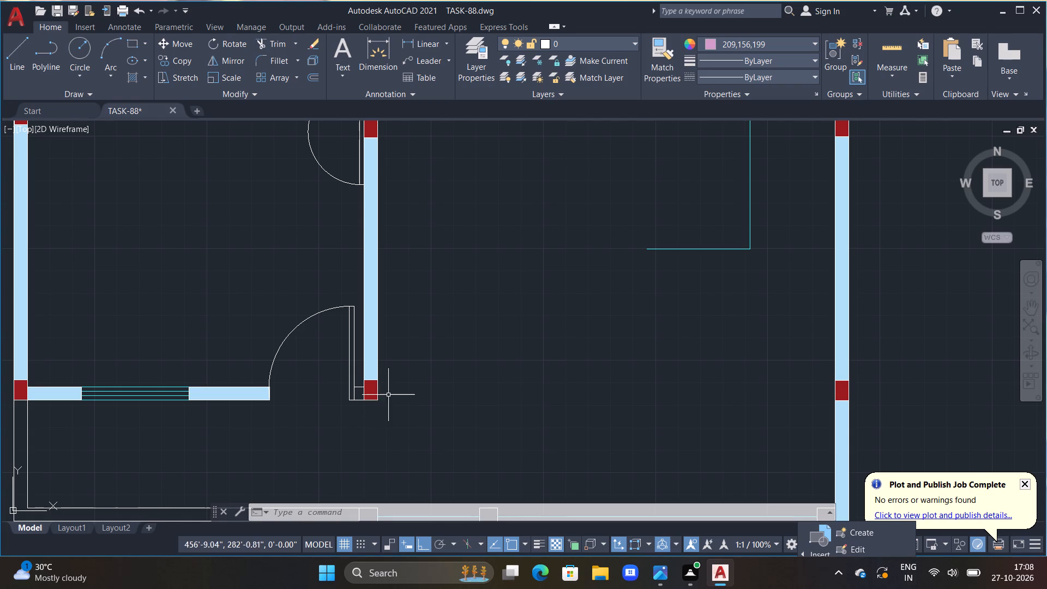
pyautogui.write('L')
pyautogui.press('space')
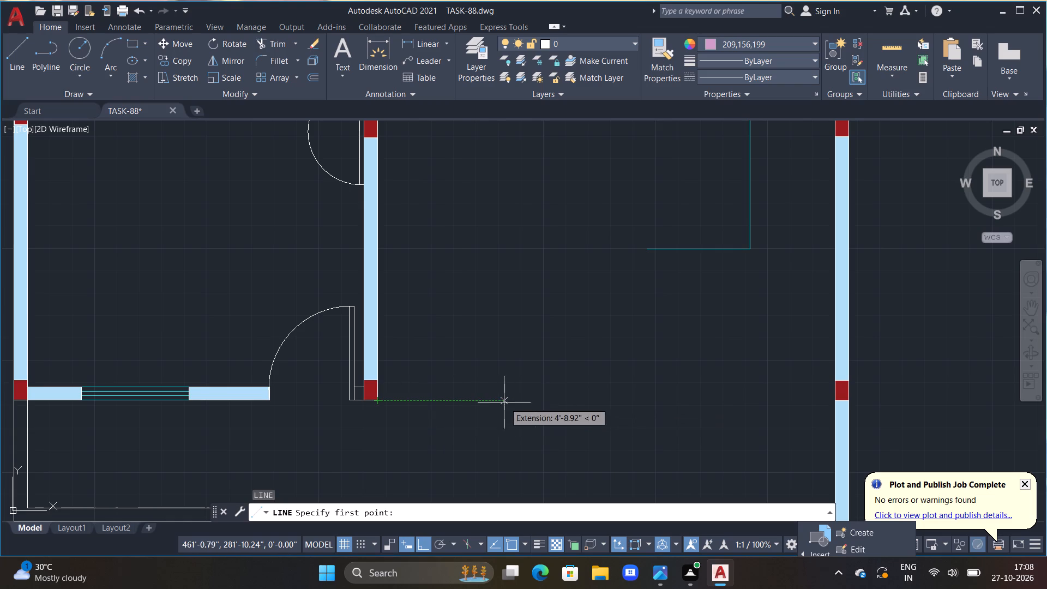
pyautogui.scroll(-1, 520, 399)
pyautogui.moveTo(520, 399); pyautogui.dragTo(521, 427, button='middle')
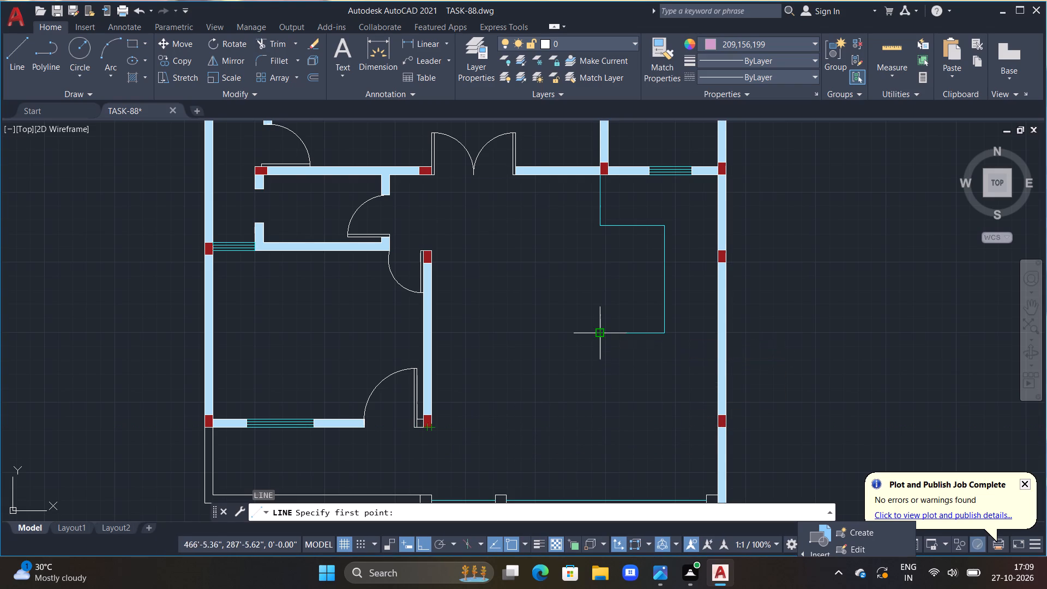
pyautogui.doubleClick(599, 428)
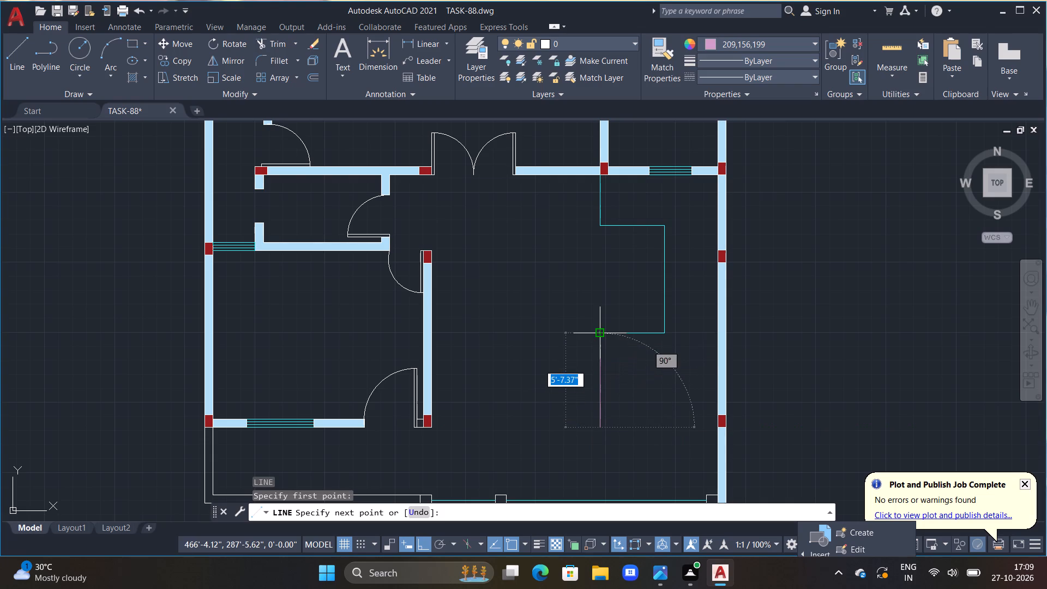
pyautogui.doubleClick(600, 336)
pyautogui.doubleClick(665, 334)
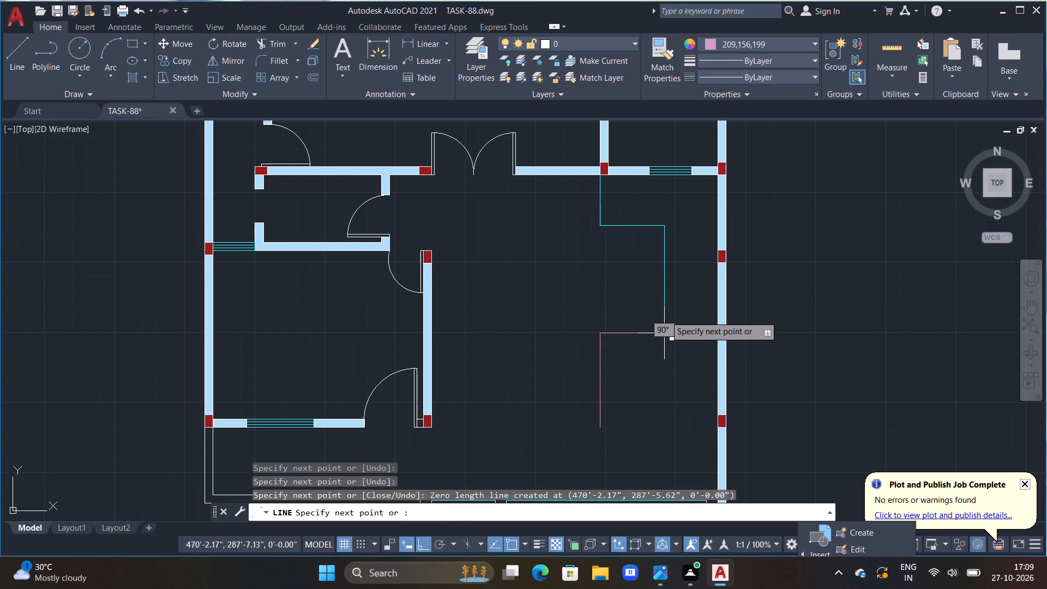
pyautogui.click(665, 280)
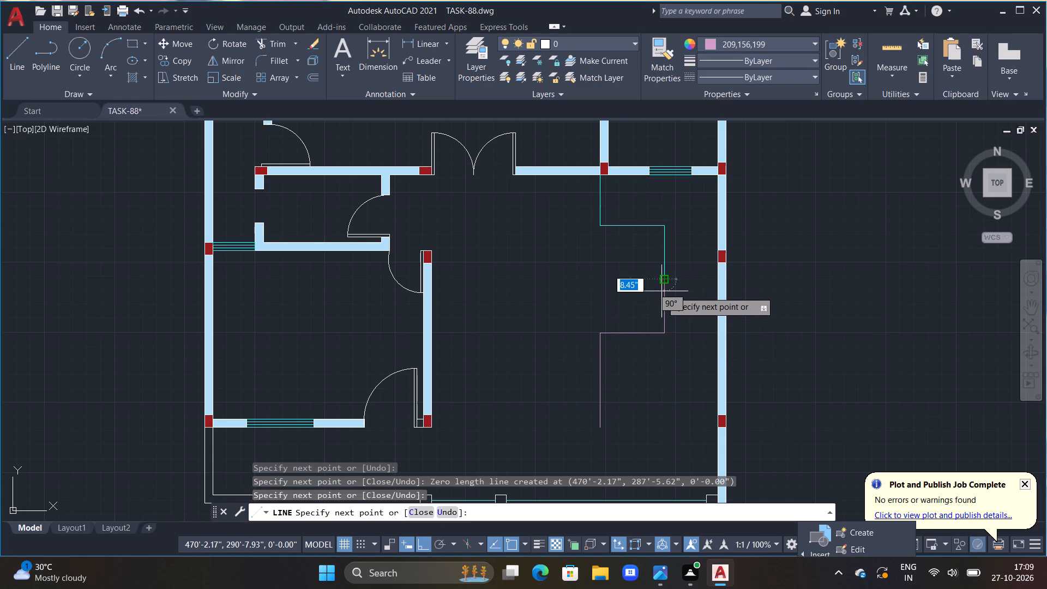
pyautogui.press('Escape')
pyautogui.scroll(-2, 658, 311)
pyautogui.scroll(2, 649, 302)
pyautogui.moveTo(654, 304); pyautogui.dragTo(610, 348, button='middle')
pyautogui.press('Escape')
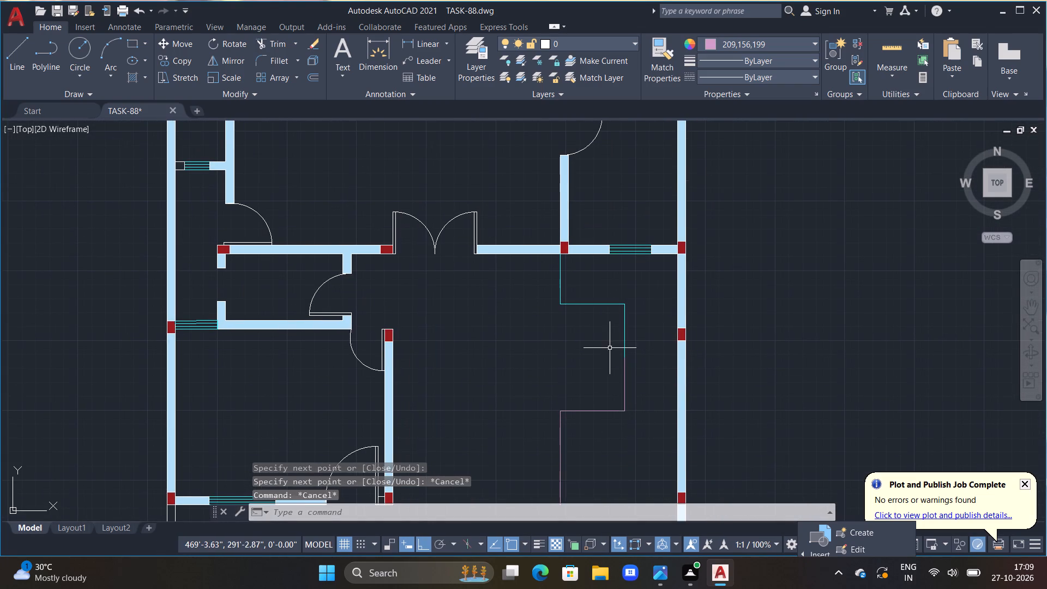
pyautogui.press('Escape')
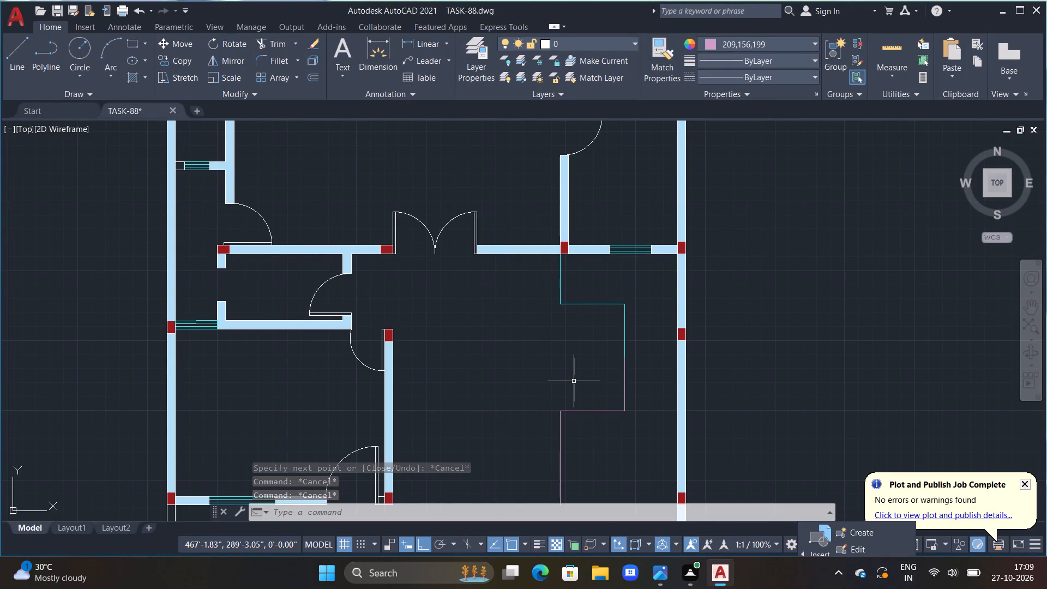
# Offset the outline's bottom line upward and the pink lower half of its right side inward by 2".
pyautogui.write('OFF 2"')
pyautogui.press('Return')
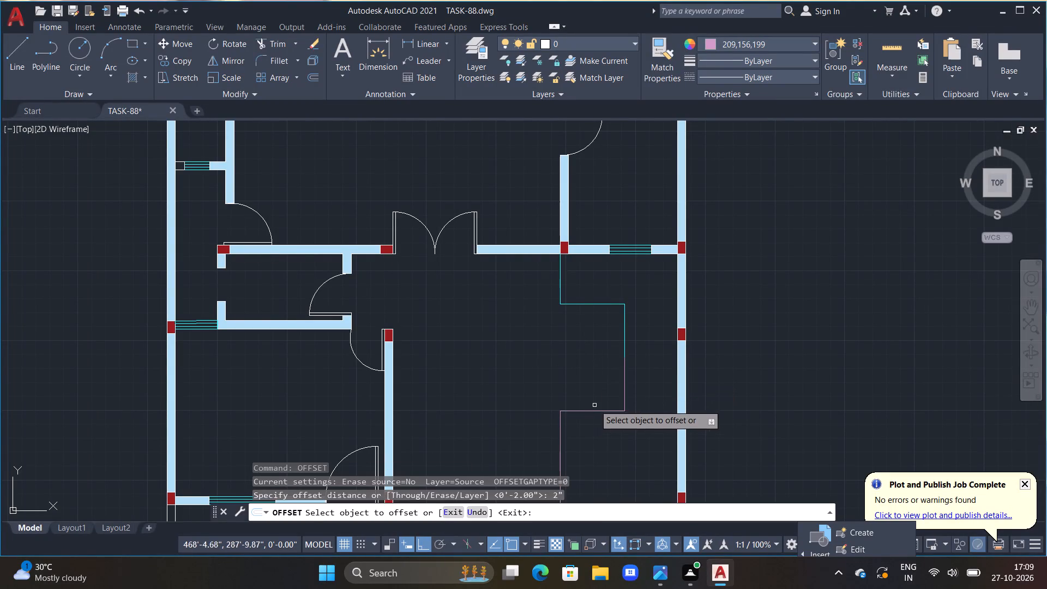
pyautogui.click(593, 411)
pyautogui.click(592, 393)
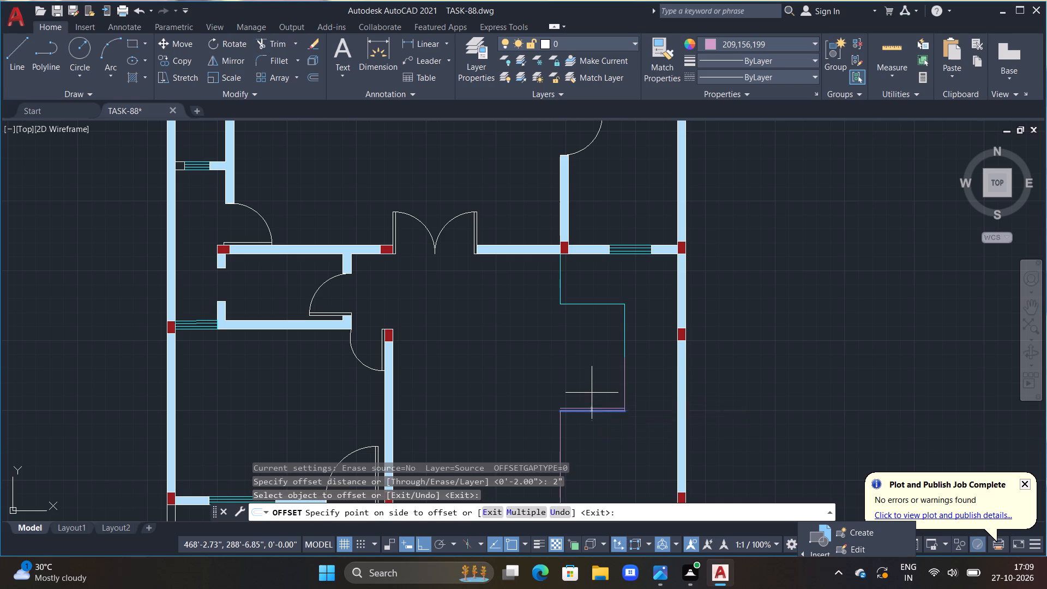
pyautogui.click(625, 382)
pyautogui.moveTo(623, 383); pyautogui.dragTo(601, 384)
pyautogui.doubleClick(598, 384)
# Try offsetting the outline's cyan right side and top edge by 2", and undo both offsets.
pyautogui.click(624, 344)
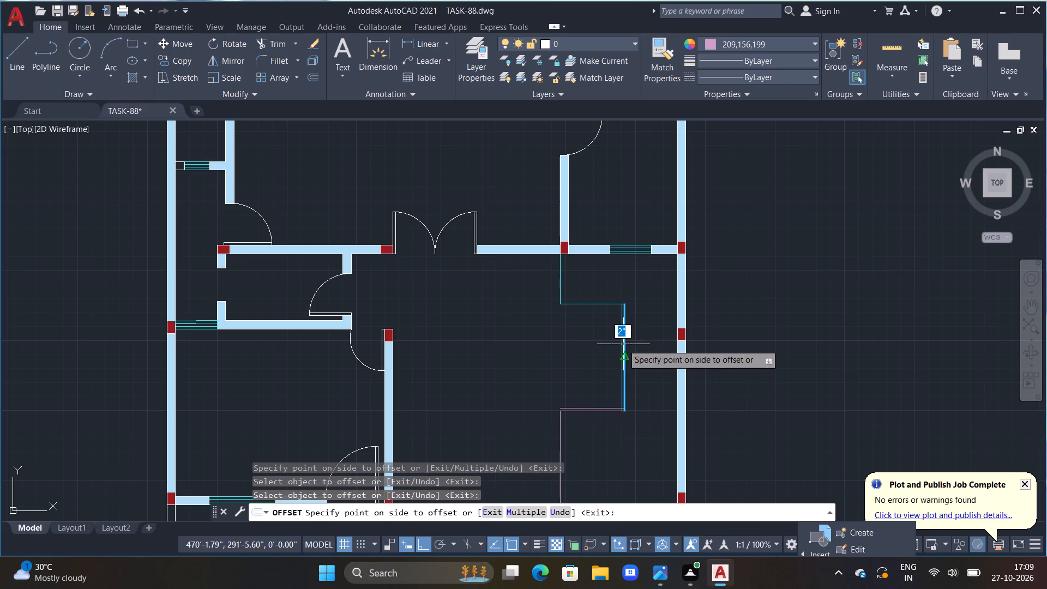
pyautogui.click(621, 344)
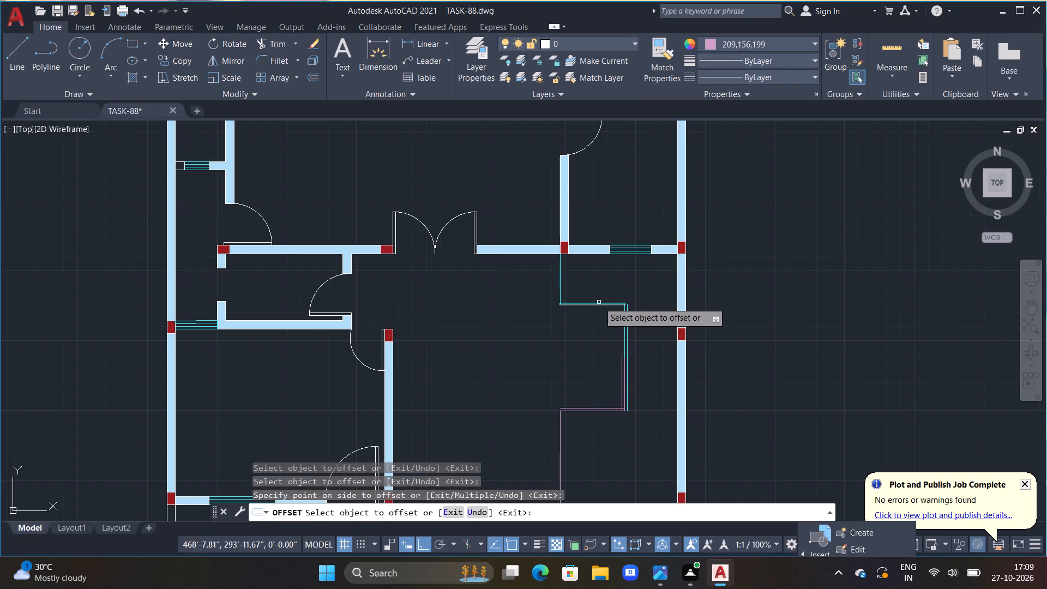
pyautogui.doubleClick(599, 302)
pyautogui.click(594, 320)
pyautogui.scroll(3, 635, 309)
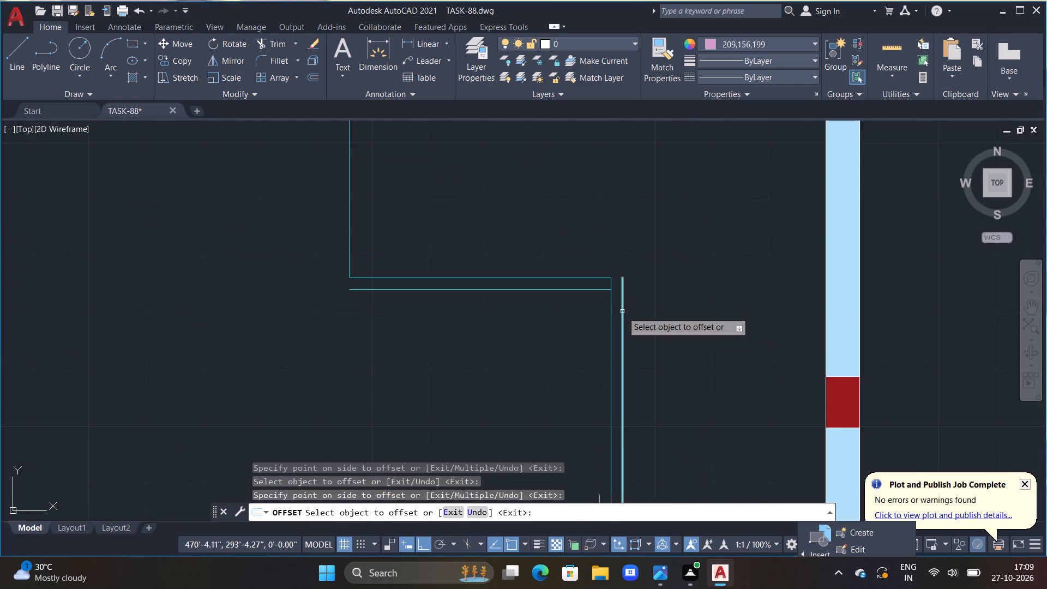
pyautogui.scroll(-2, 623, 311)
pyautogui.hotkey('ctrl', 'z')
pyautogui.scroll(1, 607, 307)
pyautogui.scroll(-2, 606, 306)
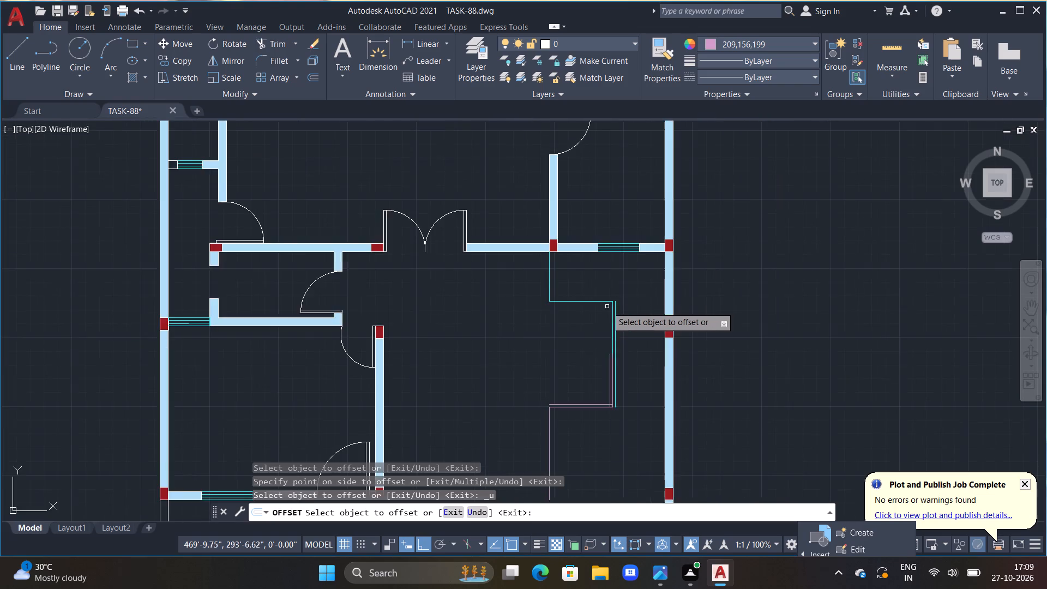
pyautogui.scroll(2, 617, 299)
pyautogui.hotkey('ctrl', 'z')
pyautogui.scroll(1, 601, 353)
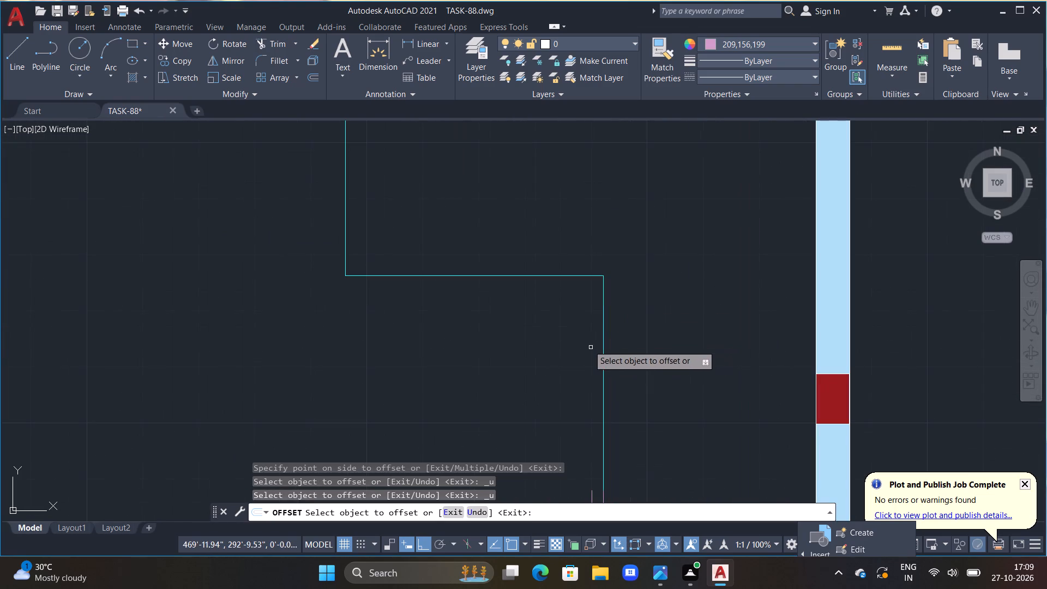
# Offset the outline's cyan top edge downward and its cyan right side inward by 2".
pyautogui.moveTo(513, 277); pyautogui.dragTo(513, 285)
pyautogui.click(497, 340)
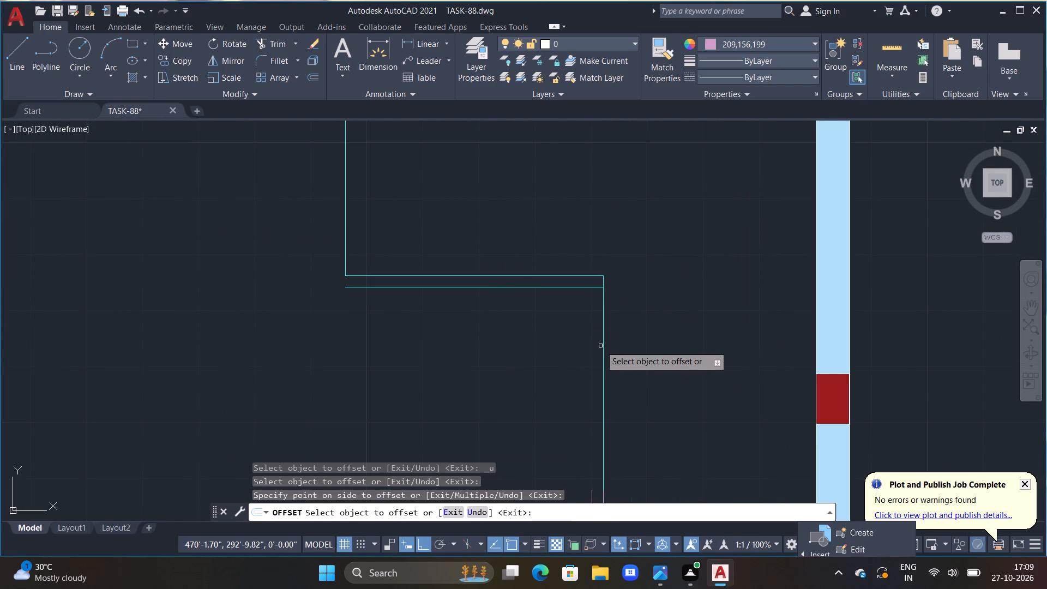
pyautogui.doubleClick(602, 347)
pyautogui.click(579, 352)
pyautogui.scroll(-3, 573, 351)
pyautogui.scroll(1, 553, 366)
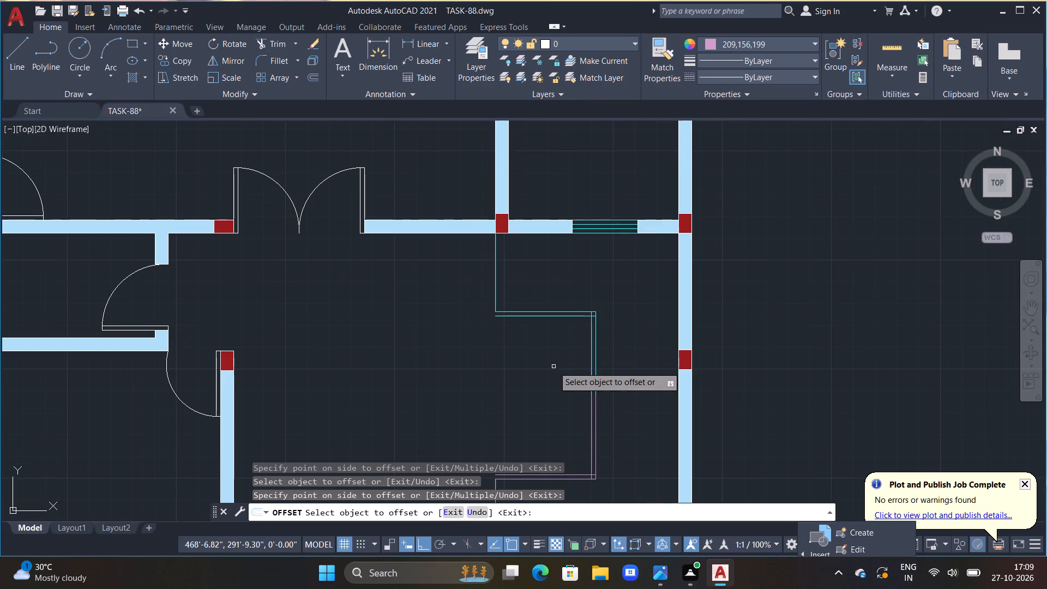
pyautogui.moveTo(552, 352); pyautogui.dragTo(582, 333, button='middle')
pyautogui.scroll(2, 600, 287)
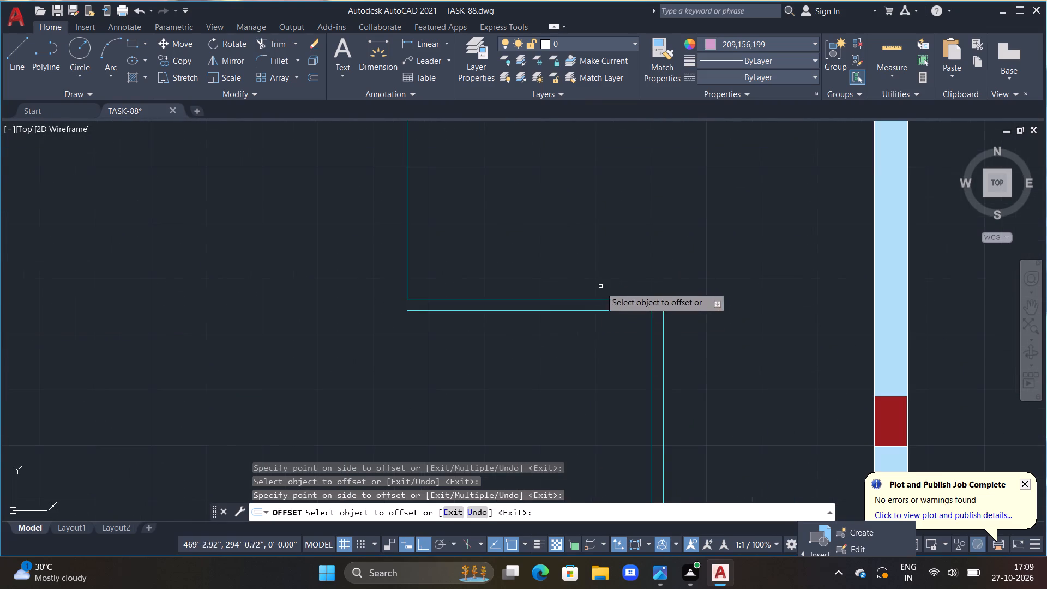
# Extend the upper cyan vertical line down and the lower pink vertical line up to the outline's offset horizontal lines.
pyautogui.moveTo(468, 335); pyautogui.dragTo(535, 317, button='middle')
pyautogui.press('Escape')
pyautogui.press('Escape')
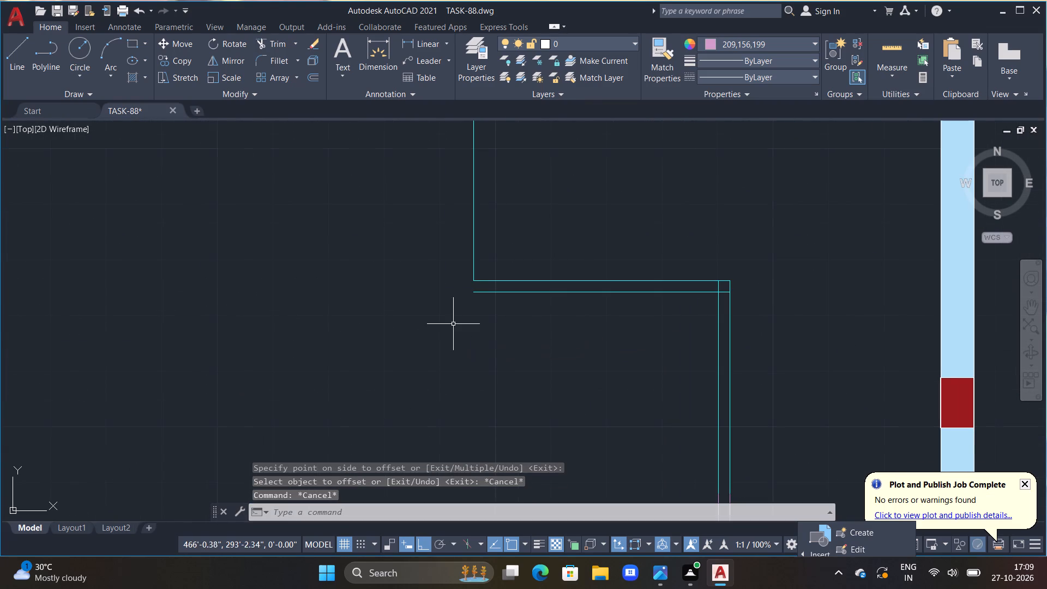
pyautogui.scroll(1, 453, 324)
pyautogui.press('Escape')
pyautogui.scroll(1, 465, 309)
pyautogui.write('EX')
pyautogui.press('space')
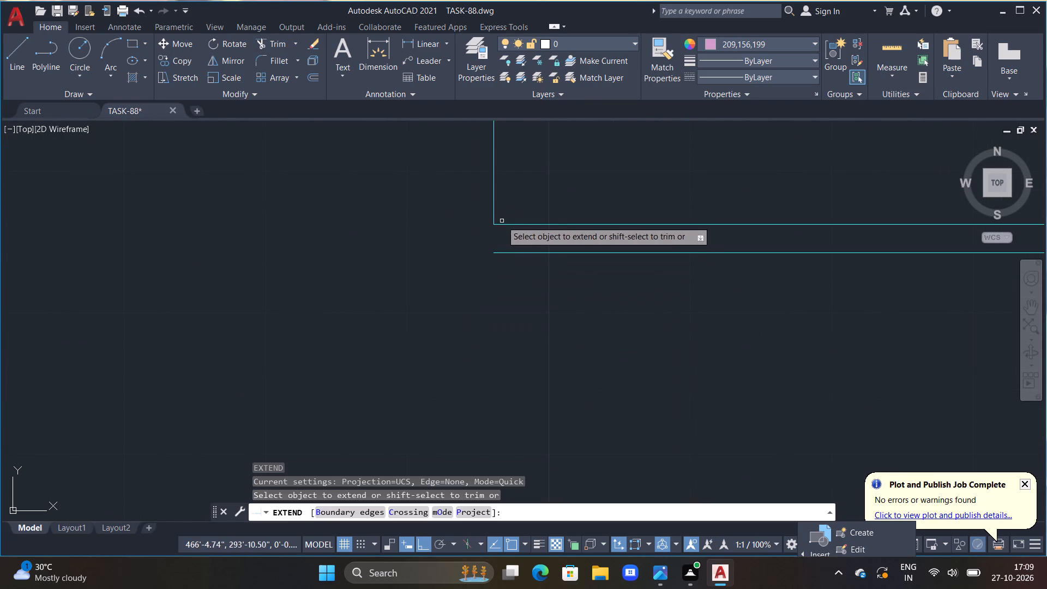
pyautogui.click(493, 215)
pyautogui.scroll(-3, 498, 274)
pyautogui.moveTo(507, 346); pyautogui.dragTo(521, 269, button='middle')
pyautogui.scroll(-1, 517, 304)
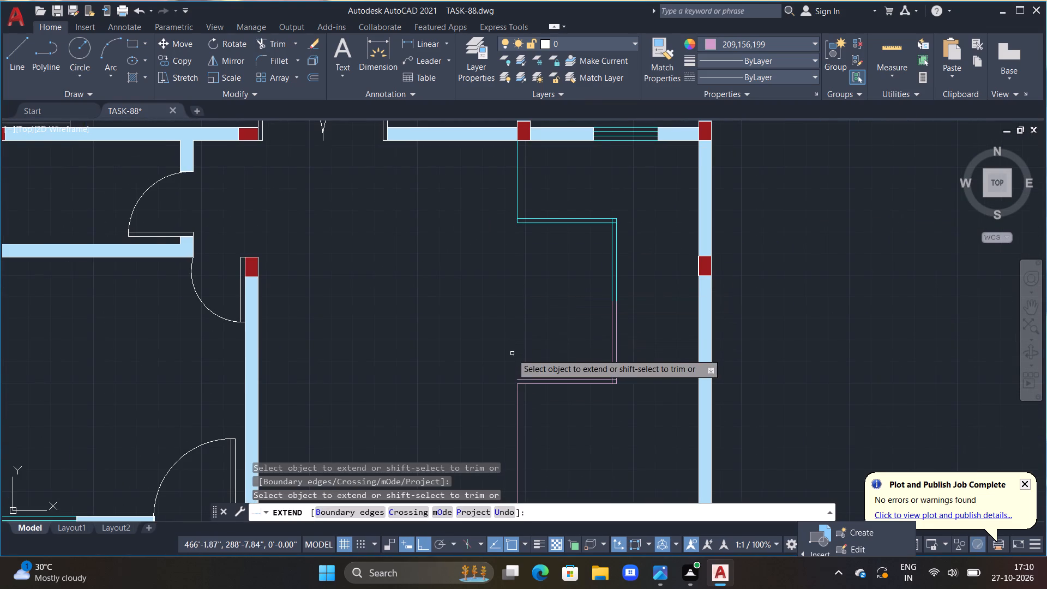
pyautogui.scroll(1, 513, 380)
pyautogui.click(519, 396)
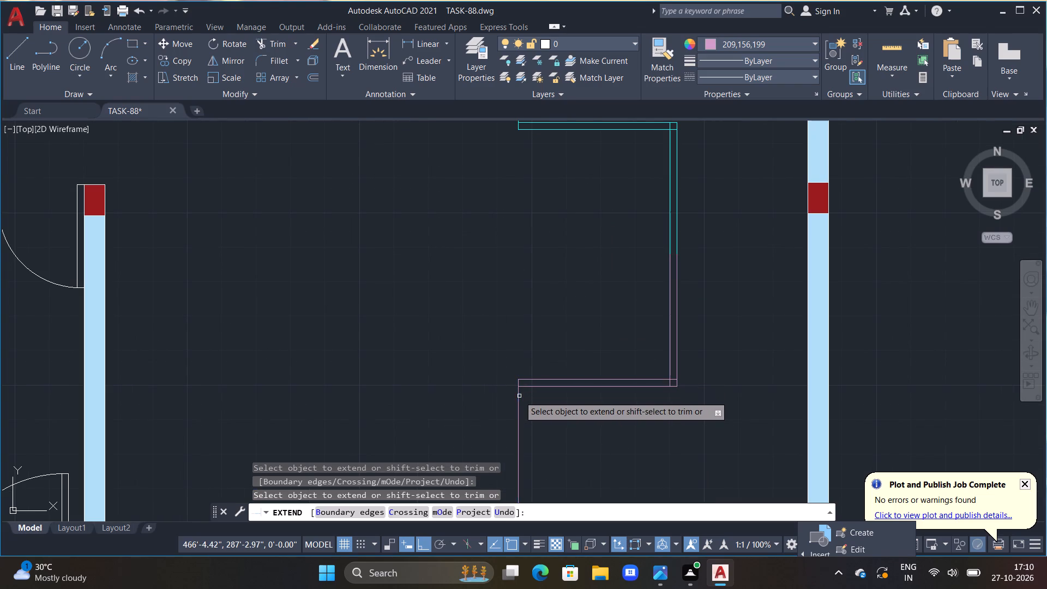
pyautogui.press('Escape')
pyautogui.scroll(-2, 541, 394)
pyautogui.press('Escape')
pyautogui.press('Escape')
pyautogui.press('Escape')
pyautogui.press('Escape')
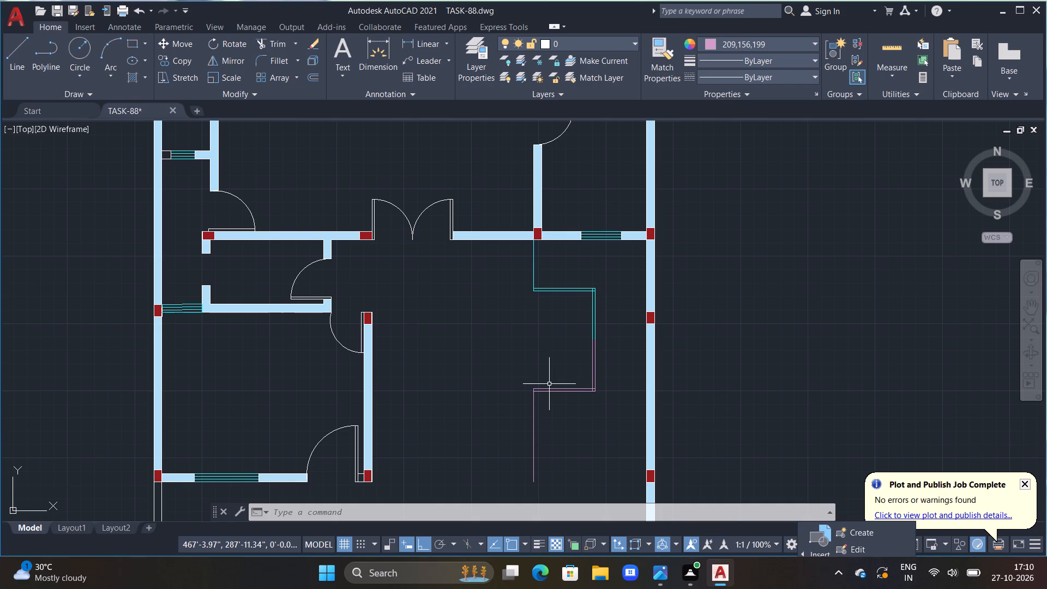
# Trim the crossing inner-line ends at the double outline's lower-right and upper-right corners.
pyautogui.scroll(3, 593, 419)
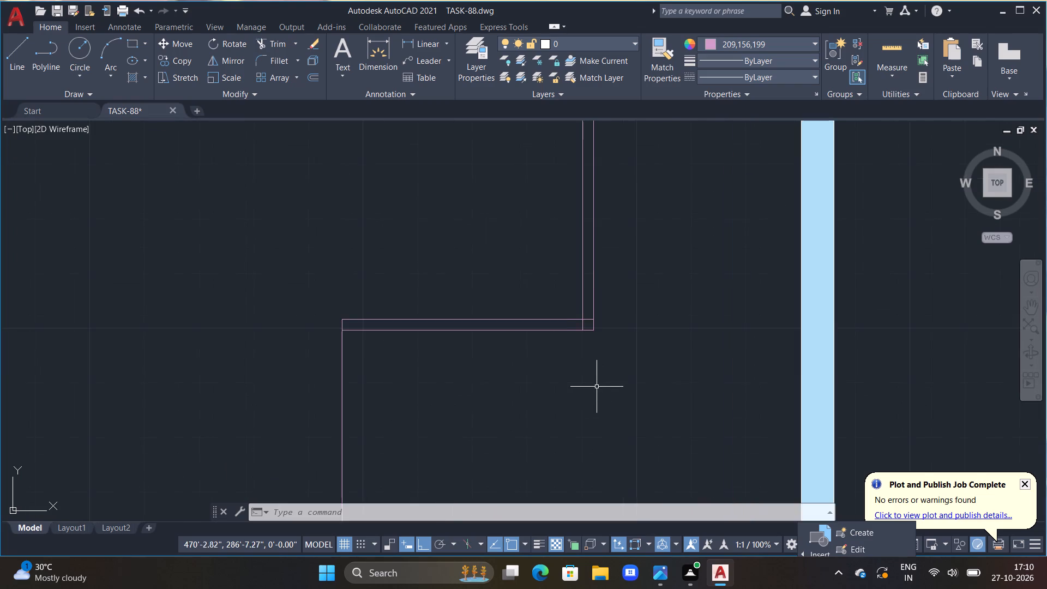
pyautogui.scroll(1, 589, 372)
pyautogui.moveTo(589, 377); pyautogui.dragTo(584, 441, button='middle')
pyautogui.press('t')
pyautogui.press('r')
pyautogui.press('space')
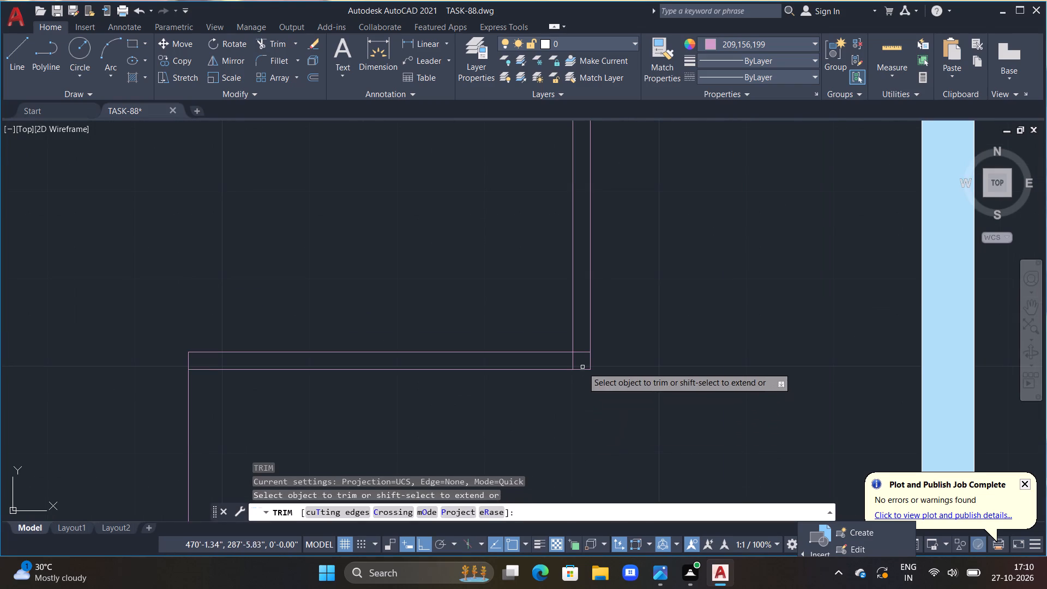
pyautogui.click(579, 353)
pyautogui.click(570, 360)
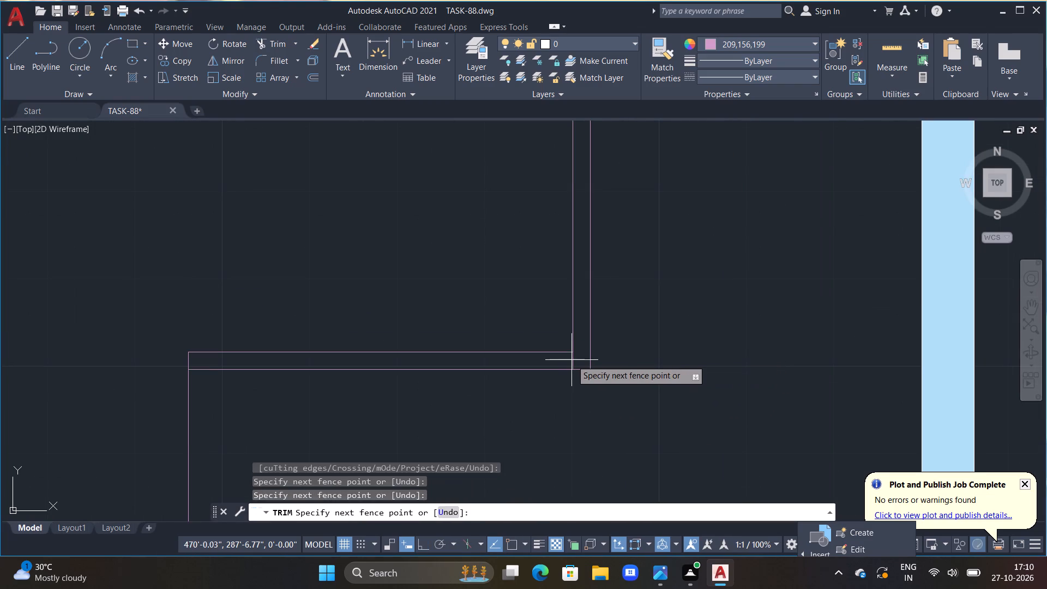
pyautogui.click(575, 360)
pyautogui.scroll(-2, 583, 344)
pyautogui.moveTo(613, 226); pyautogui.dragTo(621, 410, button='middle')
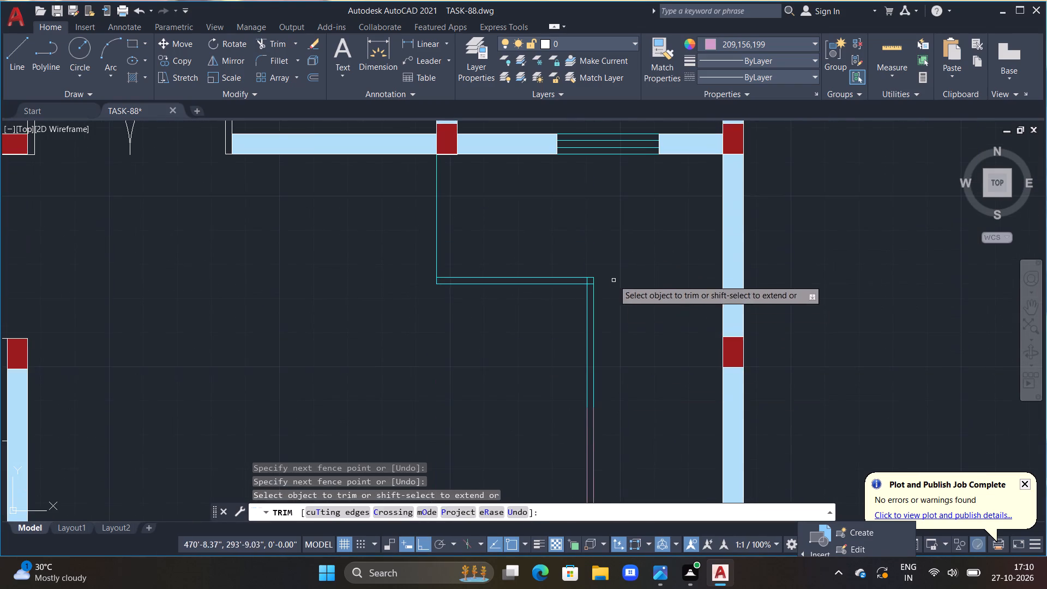
pyautogui.scroll(2, 589, 296)
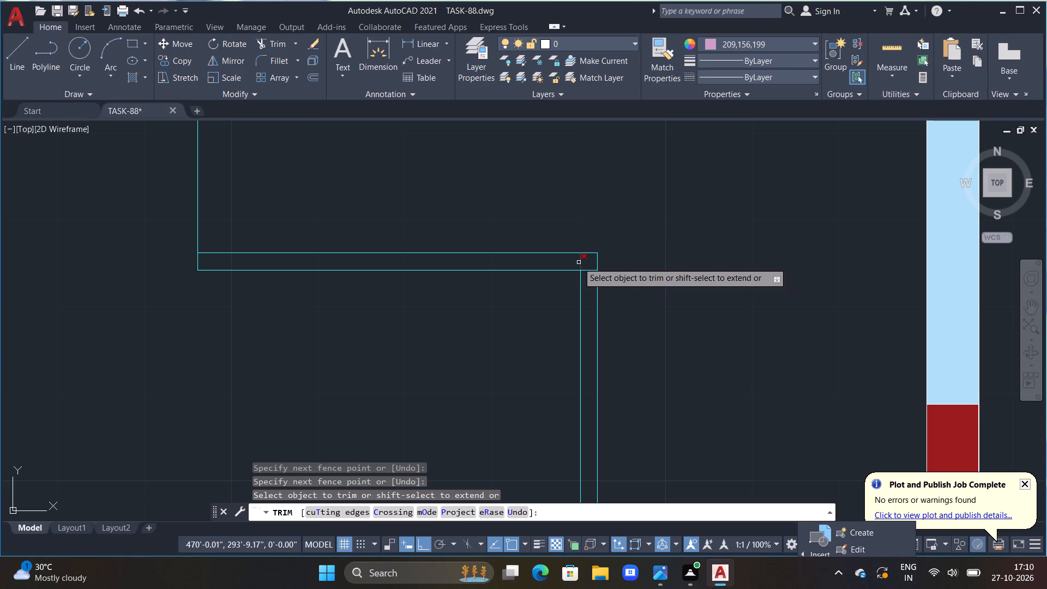
pyautogui.click(577, 262)
pyautogui.click(589, 272)
pyautogui.scroll(-2, 610, 244)
pyautogui.press('Escape')
# Draw a line from the right wall's lower junction left past the pink vertical's end by about 4'-9", down about 2'-2", and left into the parapet.
pyautogui.scroll(-1, 622, 238)
pyautogui.moveTo(634, 335); pyautogui.dragTo(625, 294, button='middle')
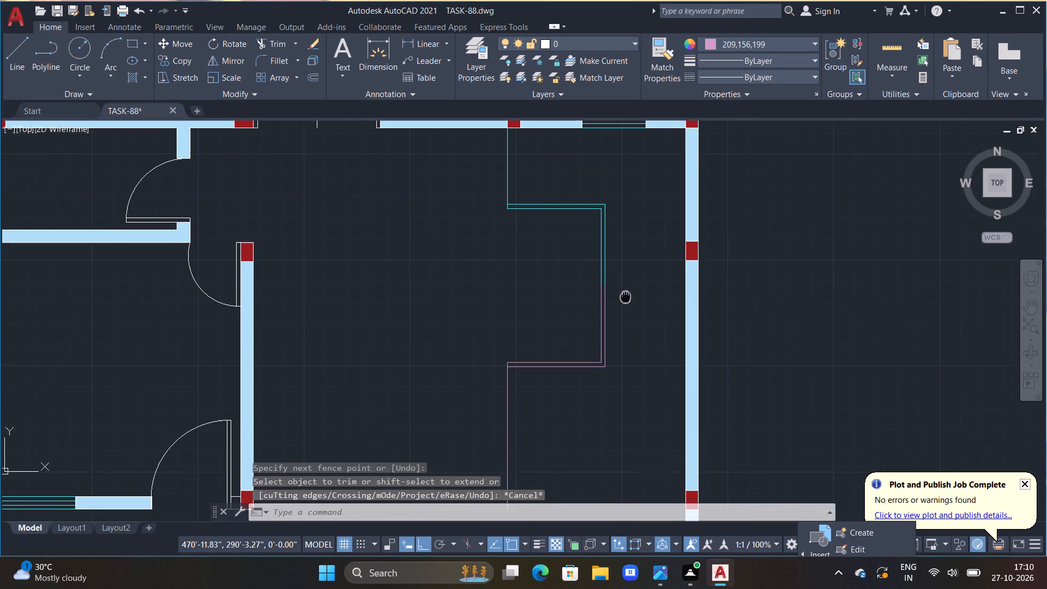
pyautogui.moveTo(625, 294); pyautogui.dragTo(625, 293, button='middle')
pyautogui.press('Escape')
pyautogui.press('Escape')
pyautogui.scroll(-1, 623, 344)
pyautogui.moveTo(613, 362); pyautogui.dragTo(633, 294, button='middle')
pyautogui.press('Escape')
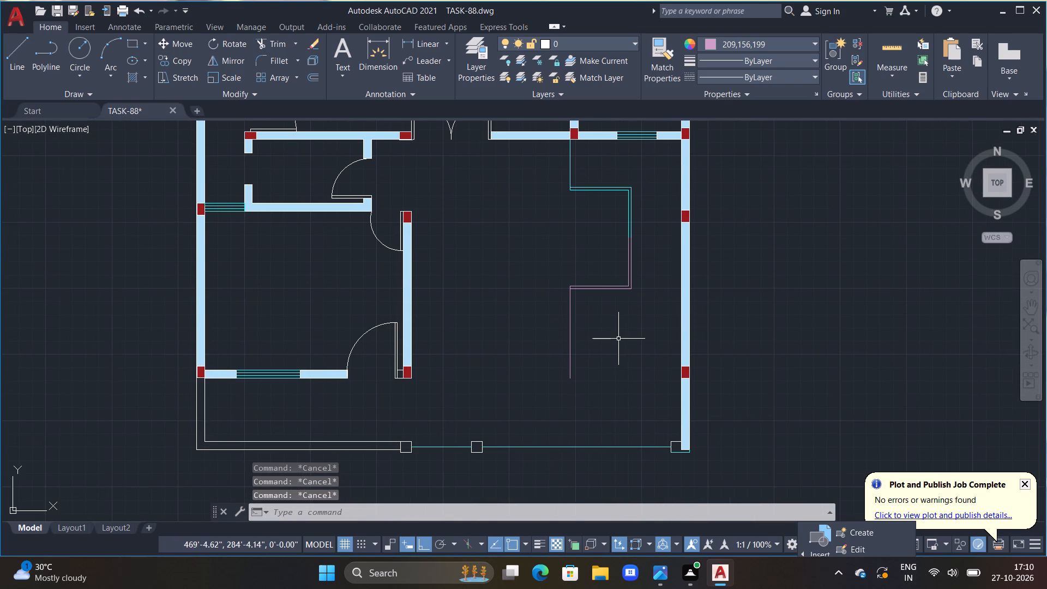
pyautogui.press('l')
pyautogui.press('space')
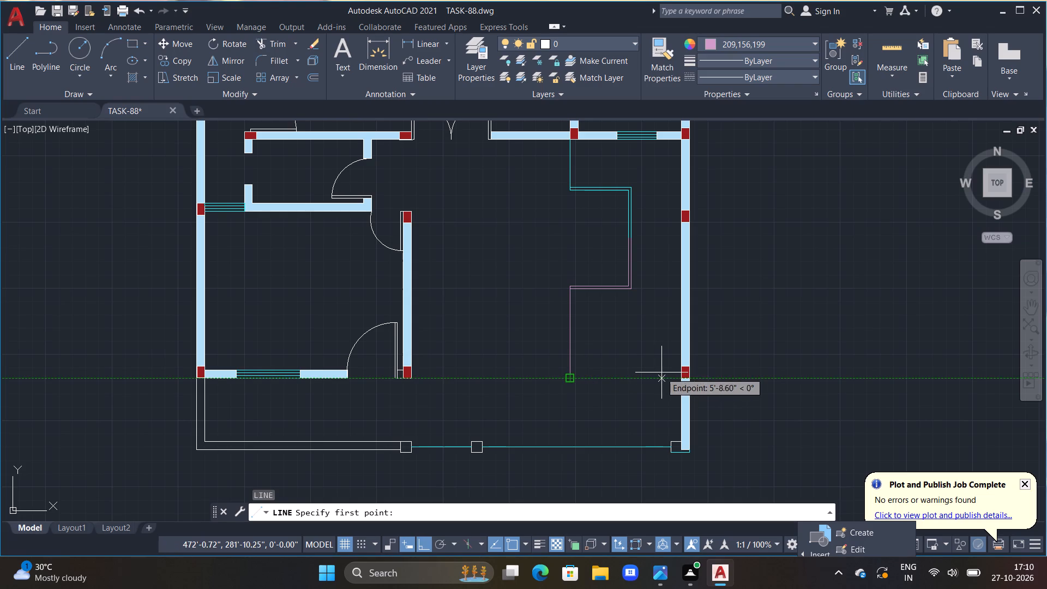
pyautogui.click(679, 381)
pyautogui.moveTo(679, 381); pyautogui.dragTo(669, 382)
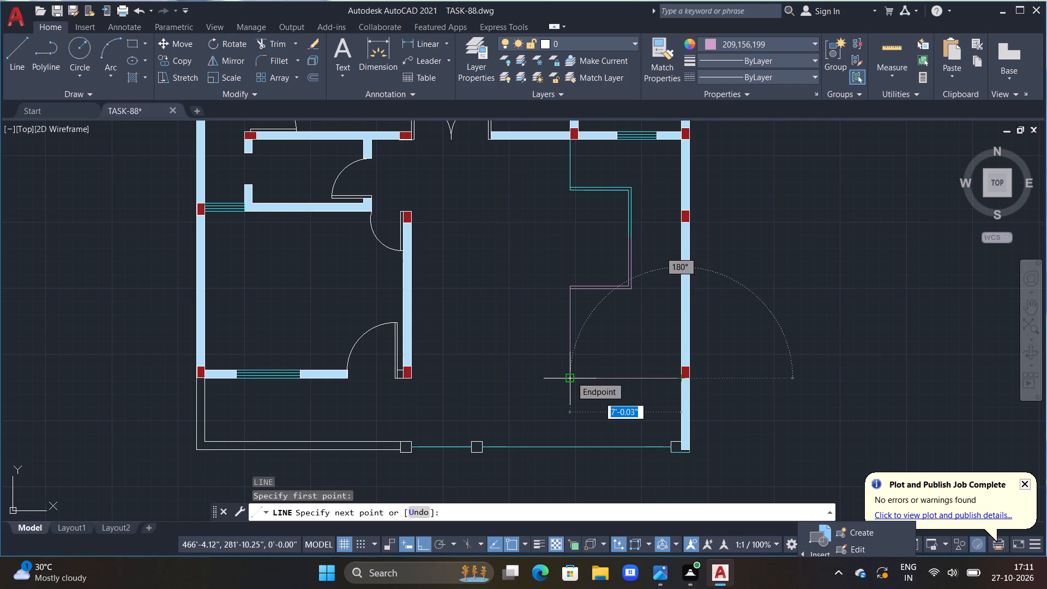
pyautogui.click(571, 376)
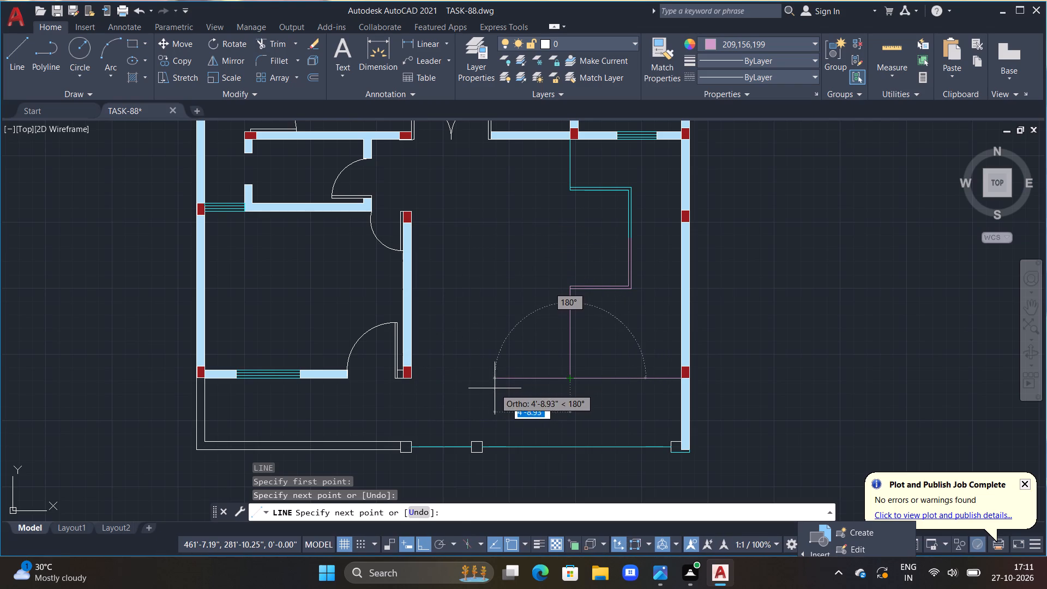
pyautogui.click(495, 388)
pyautogui.click(491, 413)
pyautogui.scroll(-3, 391, 413)
pyautogui.moveTo(389, 411); pyautogui.dragTo(439, 411, button='middle')
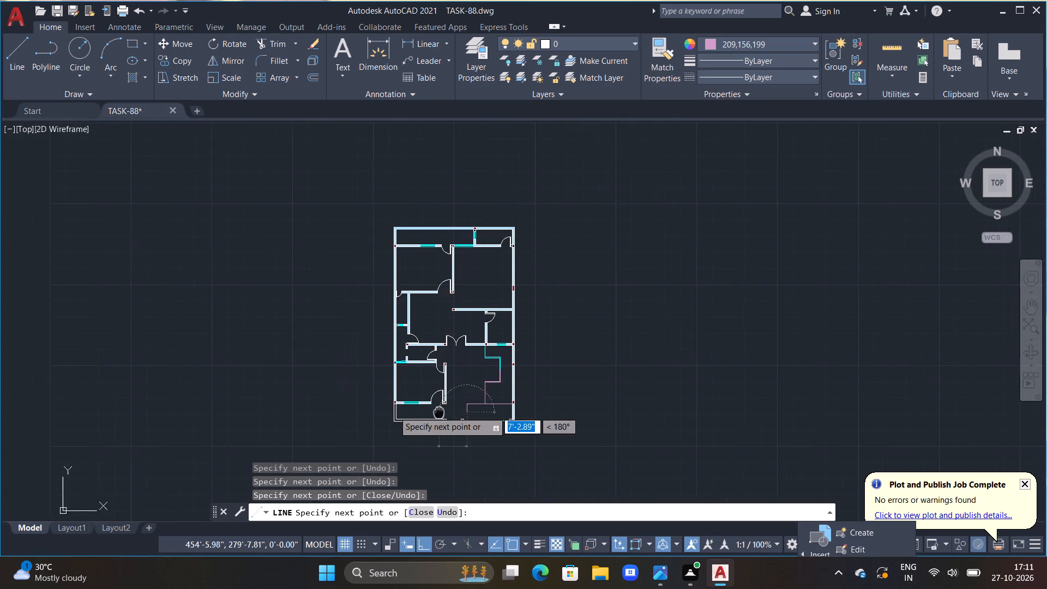
pyautogui.moveTo(439, 411); pyautogui.dragTo(443, 411, button='middle')
pyautogui.scroll(4, 415, 405)
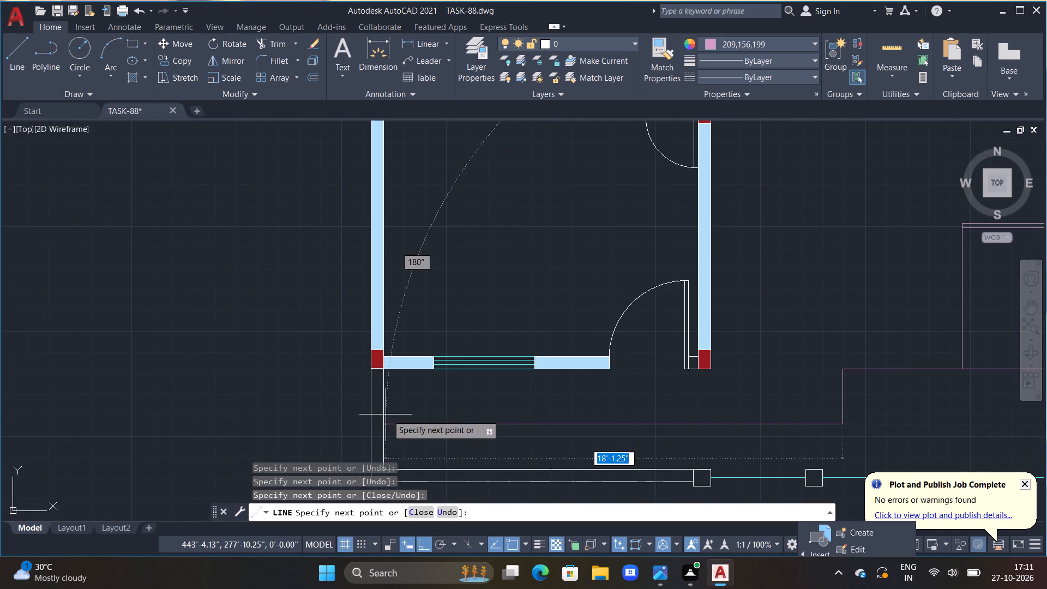
pyautogui.scroll(2, 377, 420)
pyautogui.moveTo(377, 416); pyautogui.dragTo(406, 358, button='middle')
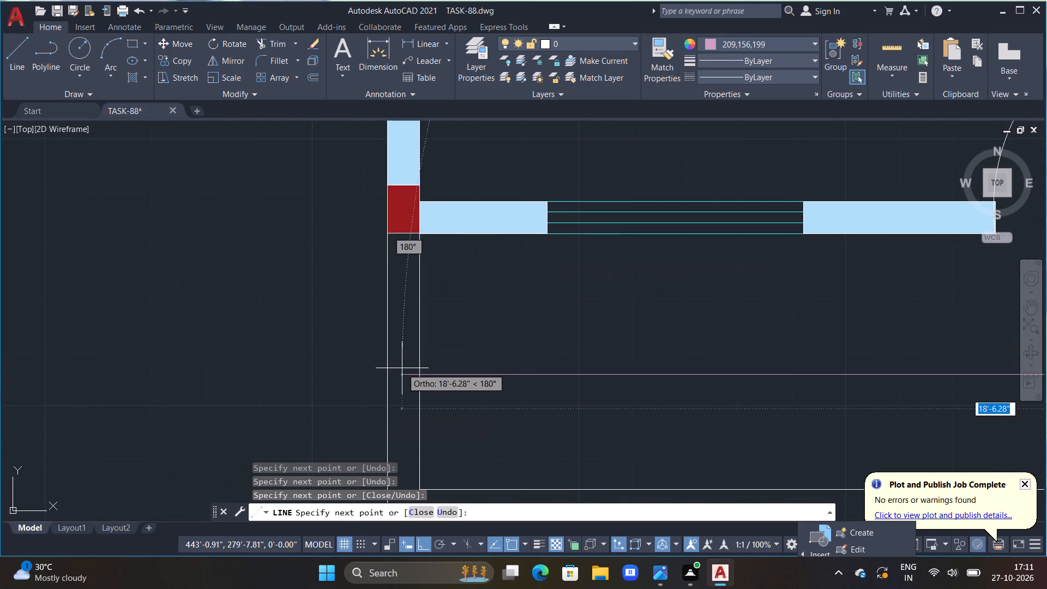
pyautogui.click(402, 368)
pyautogui.press('Escape')
# Trim the new line's end that overshoots the inner edge of the lower-left parapet.
pyautogui.write('TR')
pyautogui.press('space')
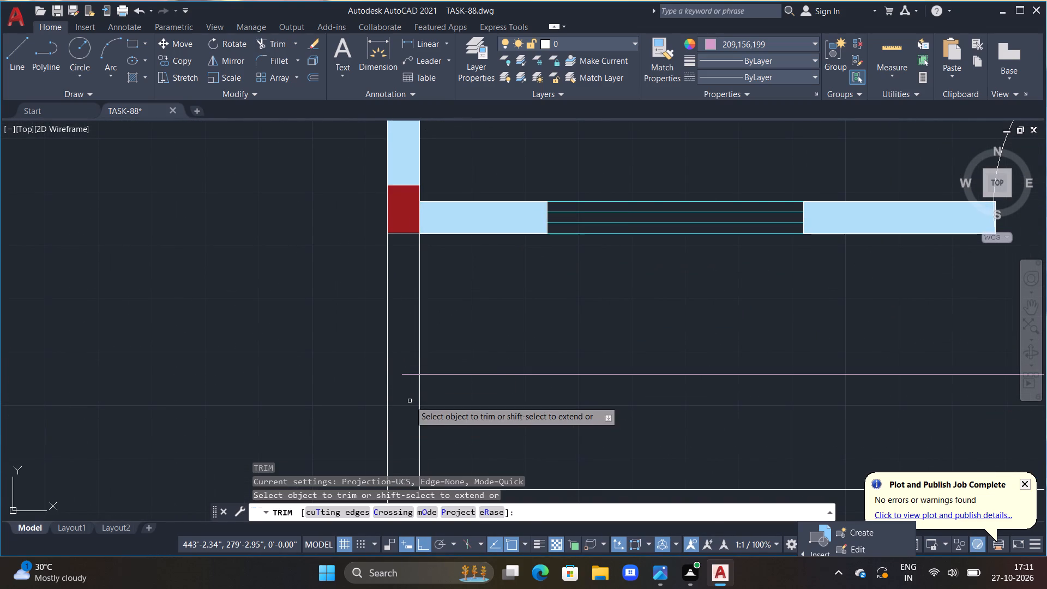
pyautogui.click(410, 377)
pyautogui.scroll(-3, 516, 390)
pyautogui.scroll(-1, 702, 396)
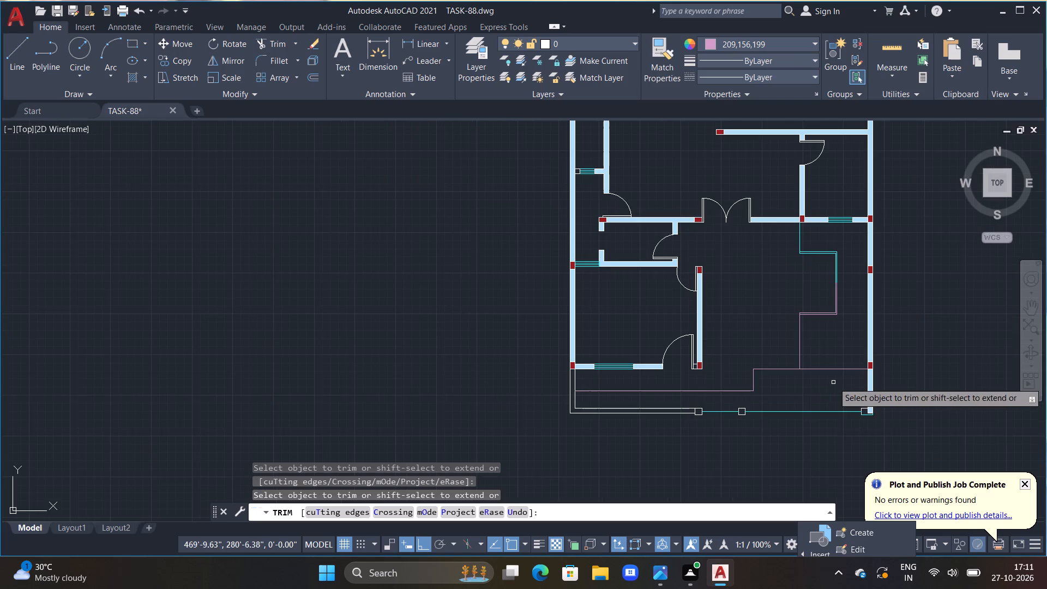
pyautogui.moveTo(799, 383); pyautogui.dragTo(719, 377, button='middle')
pyautogui.press('Escape')
pyautogui.press('Escape')
pyautogui.press('Escape')
pyautogui.press('Escape')
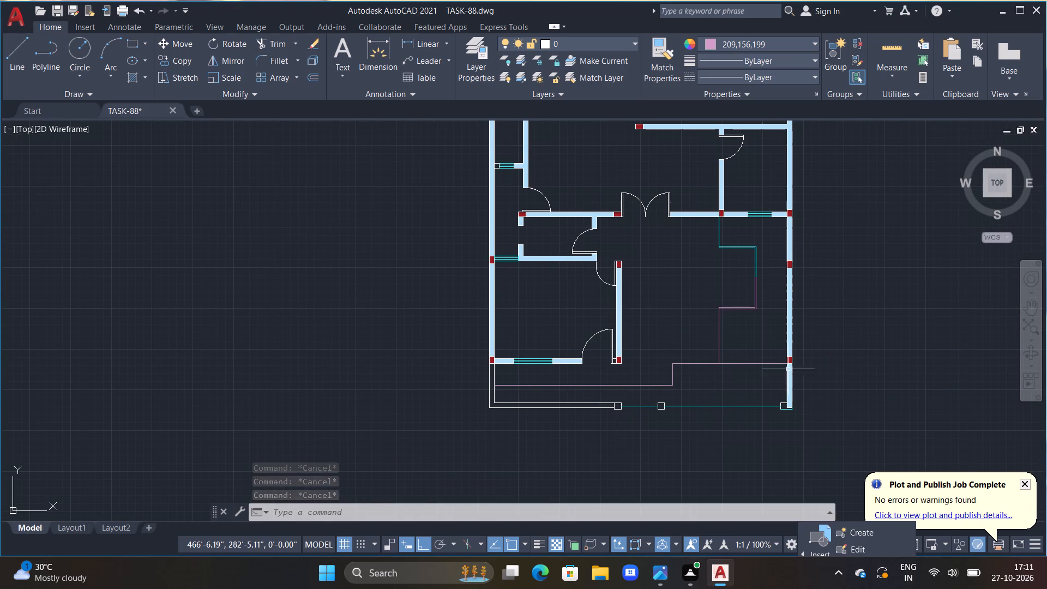
# Draw a horizontal line about 3'-2" long from the right wall to the double outline's outer lower-right corner.
pyautogui.moveTo(754, 336); pyautogui.dragTo(705, 318, button='middle')
pyautogui.scroll(2, 706, 320)
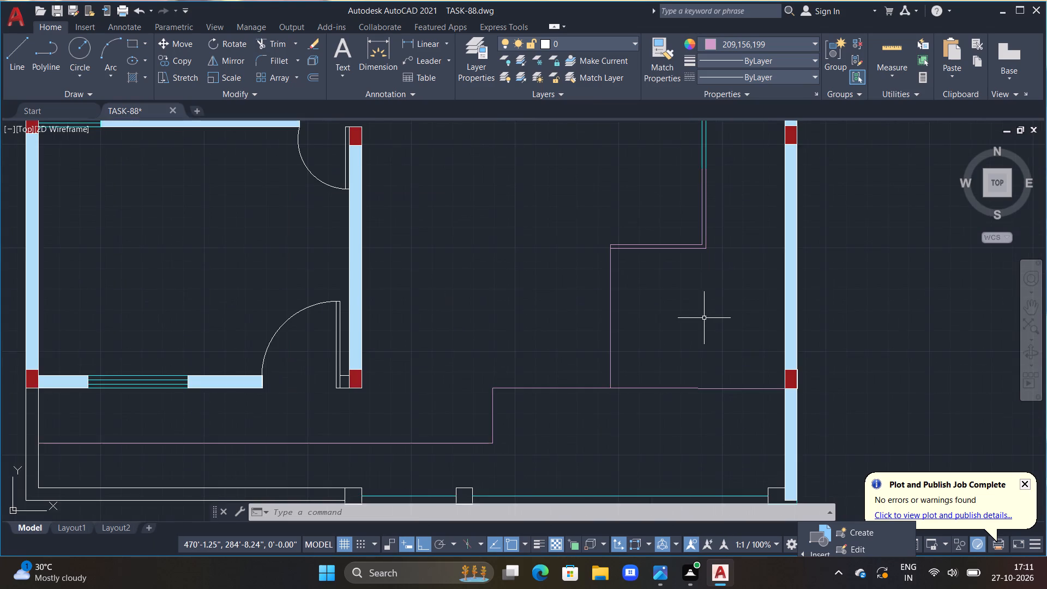
pyautogui.moveTo(699, 323); pyautogui.dragTo(661, 358, button='middle')
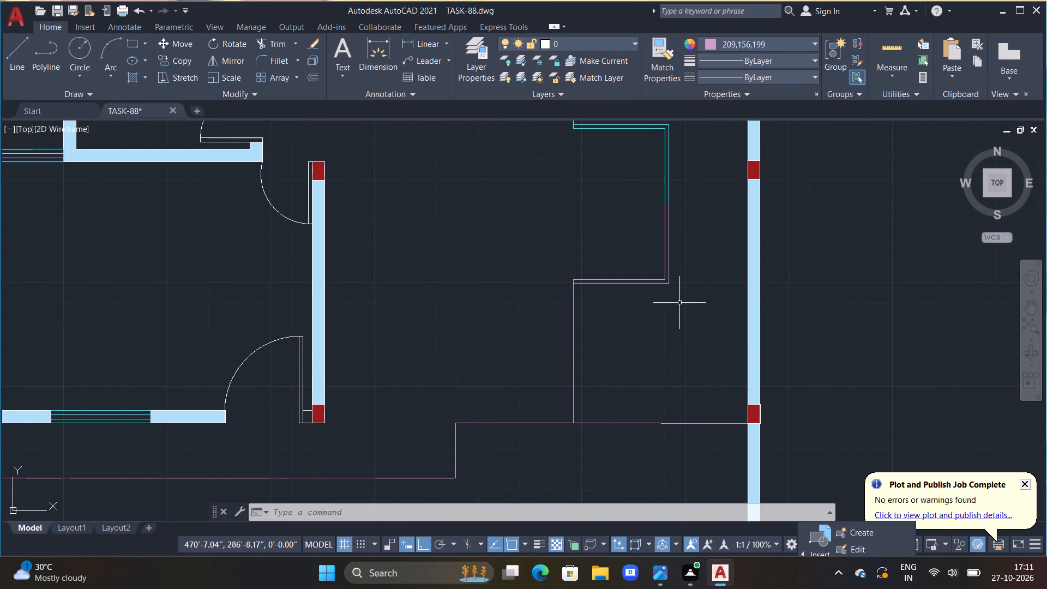
pyautogui.scroll(1, 679, 302)
pyautogui.scroll(-1, 672, 309)
pyautogui.write('L')
pyautogui.press('space')
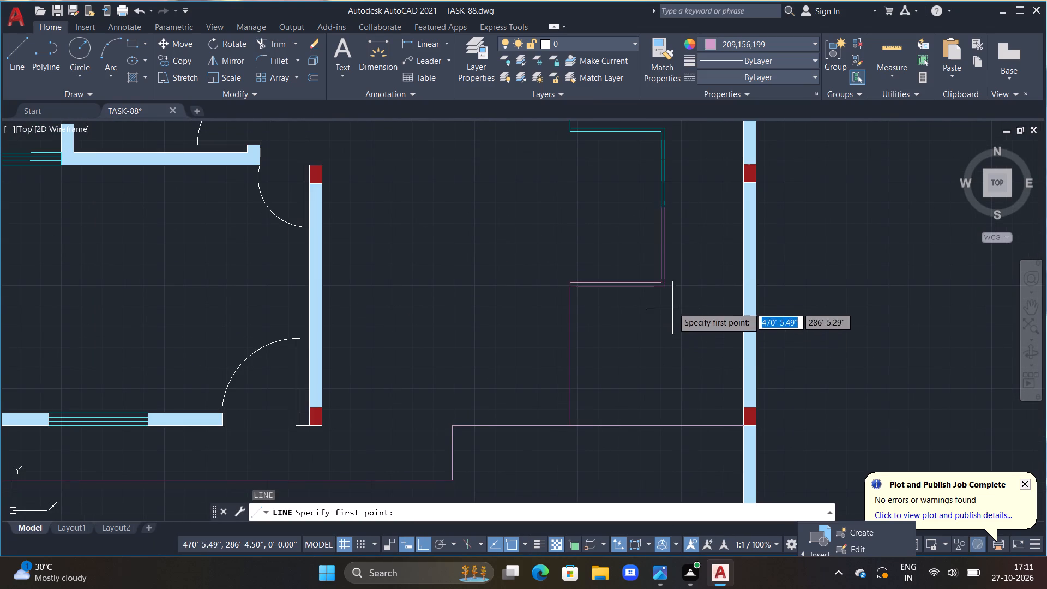
pyautogui.click(745, 287)
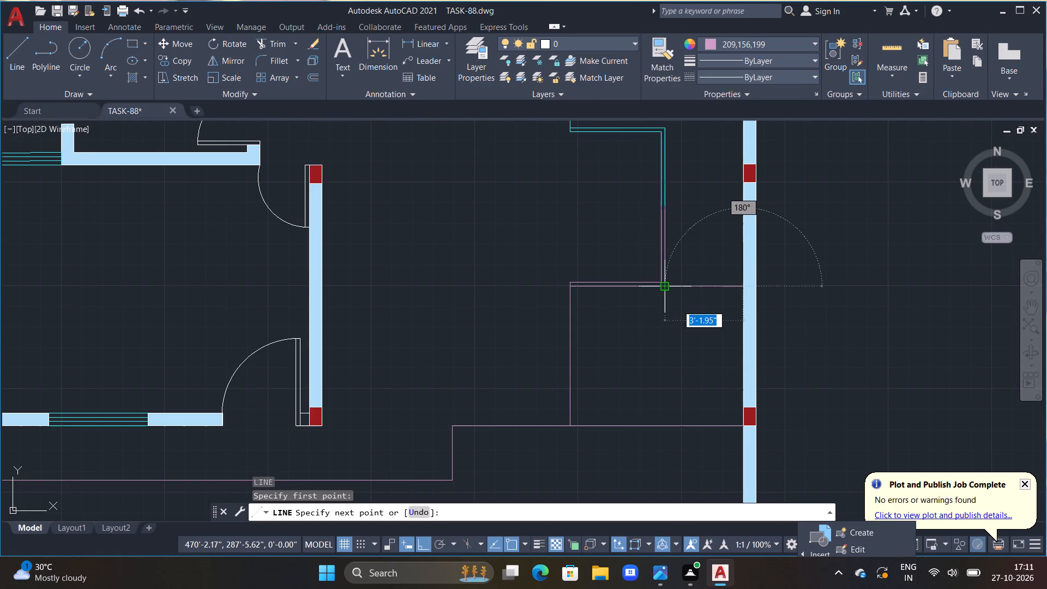
pyautogui.click(664, 287)
pyautogui.press('Escape')
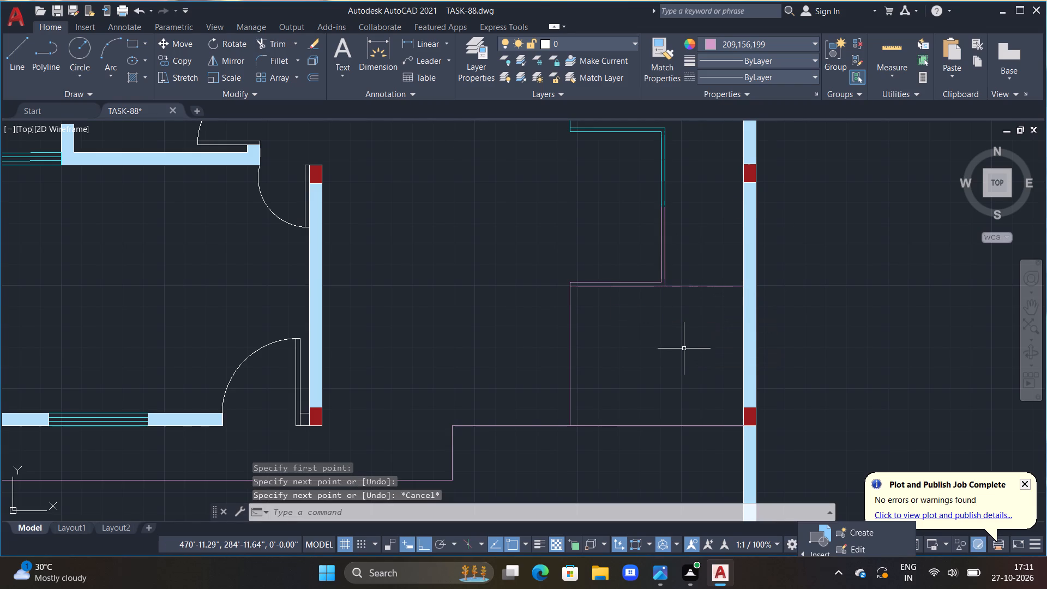
# Draw a vertical line about 5'-7" long from the stepped line's upper run up to the double outline's lower-right corner.
pyautogui.write('L')
pyautogui.press('space')
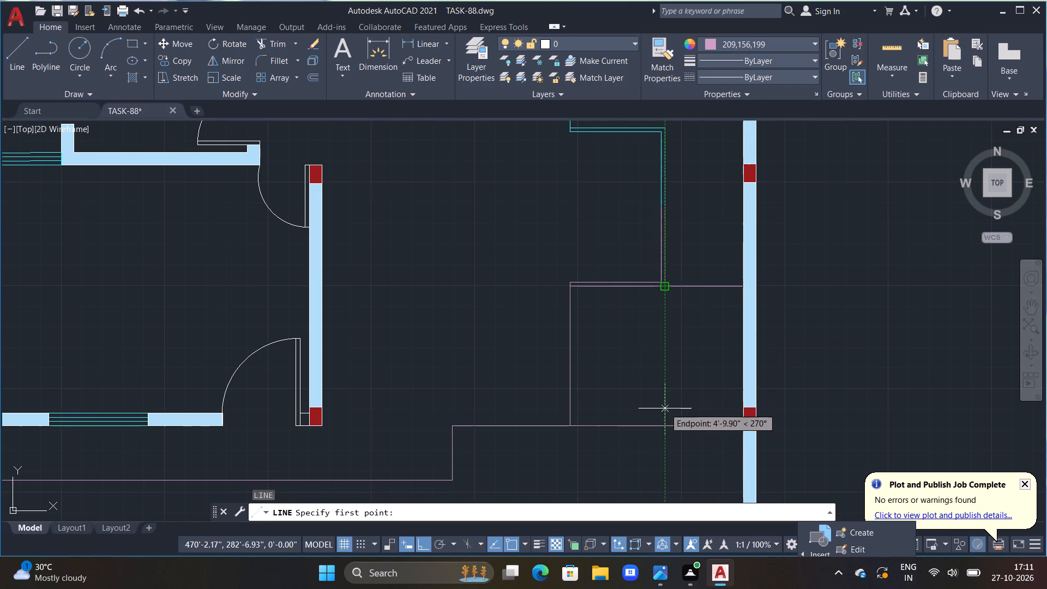
pyautogui.doubleClick(666, 425)
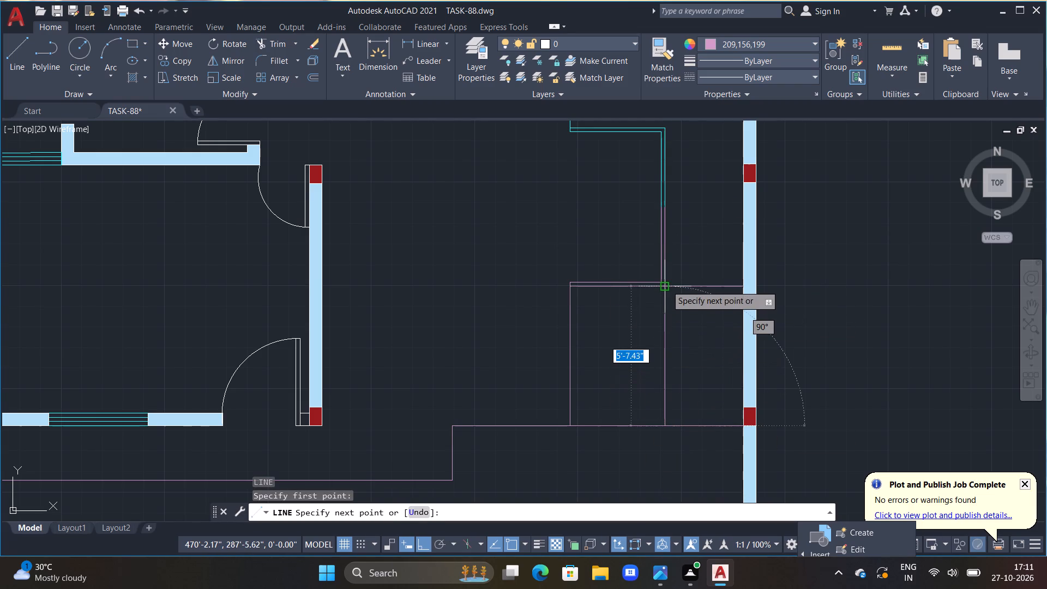
pyautogui.click(666, 284)
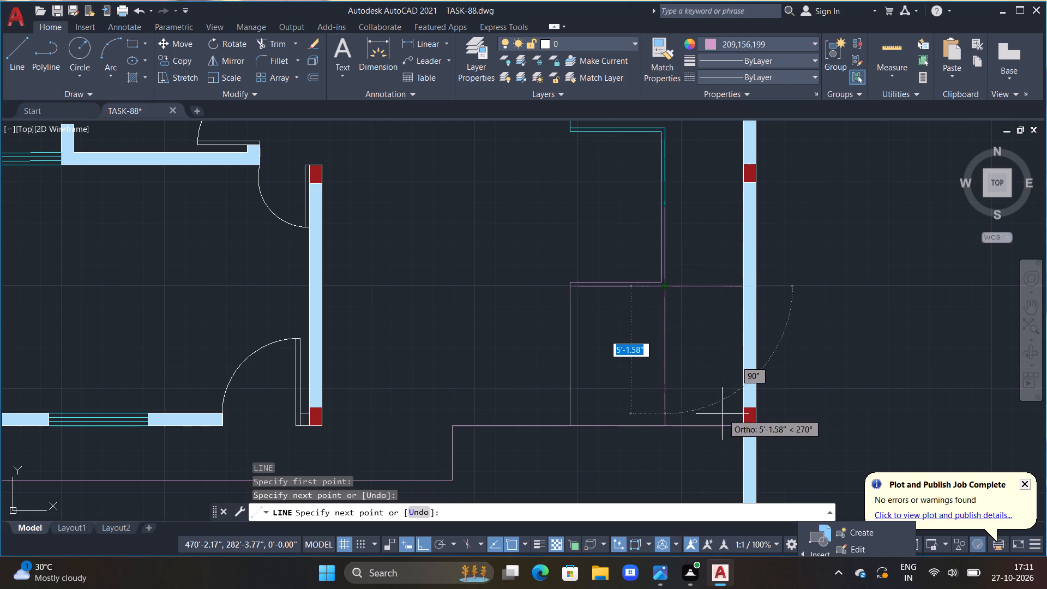
pyautogui.press('Escape')
# Draw a diagonal from the double outline's lower-right corner to the bottom inner corner of the right wall's lower junction.
pyautogui.write('L')
pyautogui.press('space')
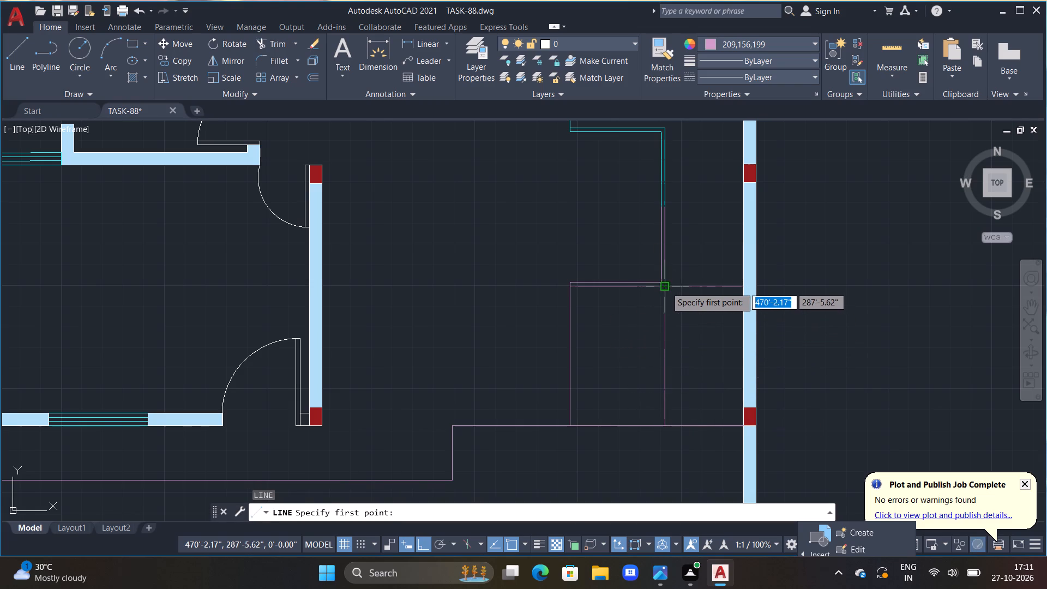
pyautogui.click(661, 288)
pyautogui.doubleClick(742, 426)
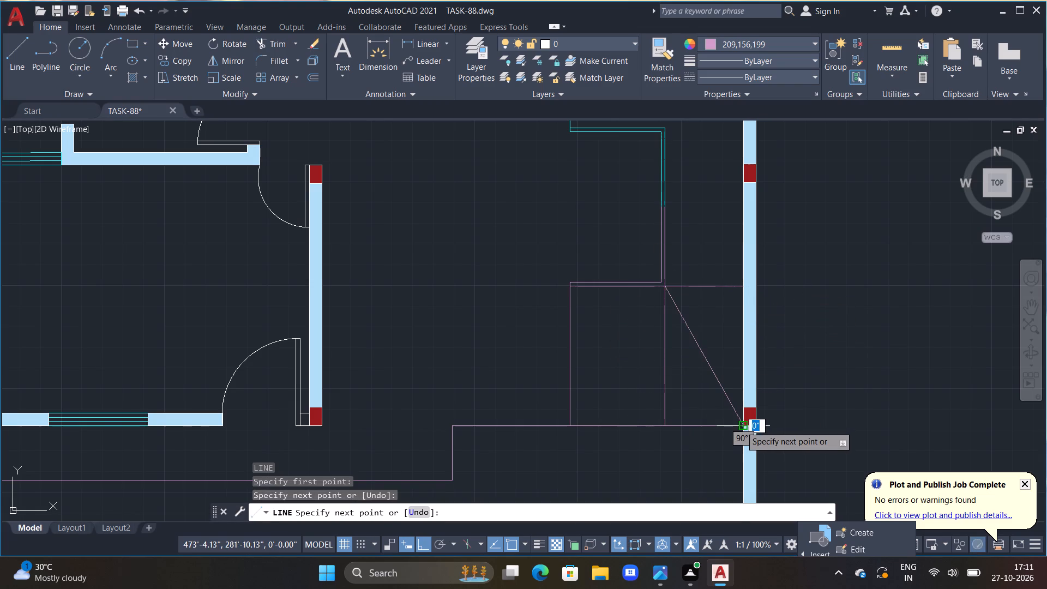
pyautogui.press('Escape')
# Offset the lower stair flight's left edge line inward by 1' twice, making two vertical tread lines.
pyautogui.scroll(-1, 573, 392)
pyautogui.scroll(1, 610, 354)
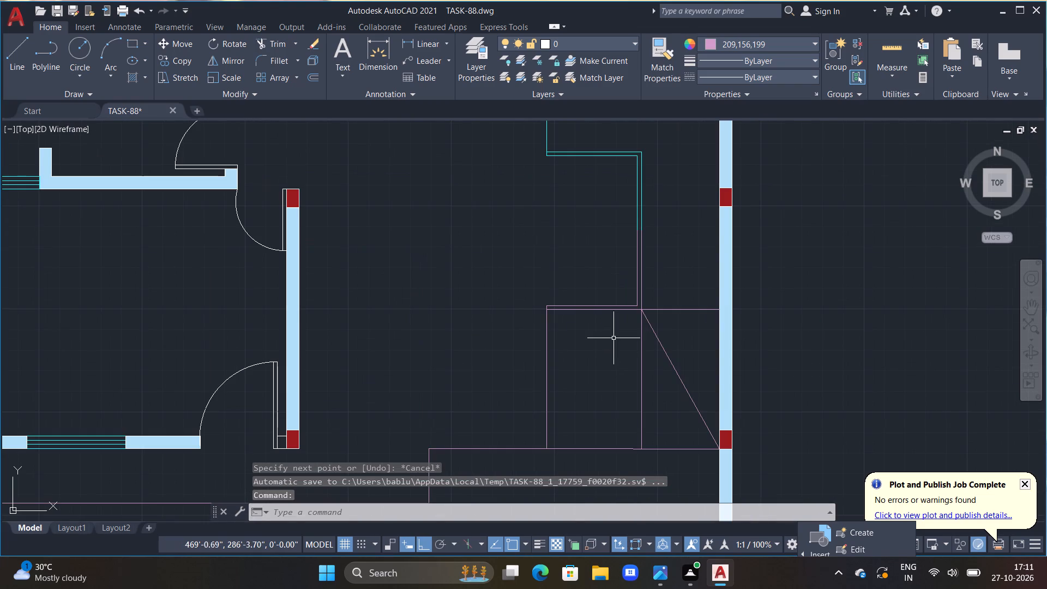
pyautogui.press('Escape')
pyautogui.write("OFF 1'")
pyautogui.press('Return')
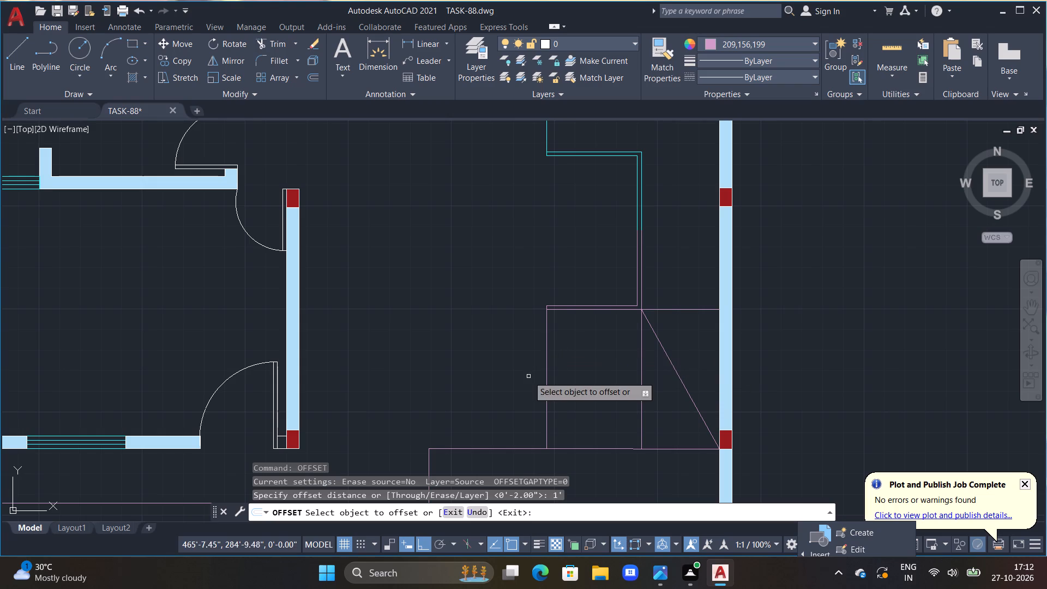
pyautogui.doubleClick(546, 385)
pyautogui.doubleClick(575, 393)
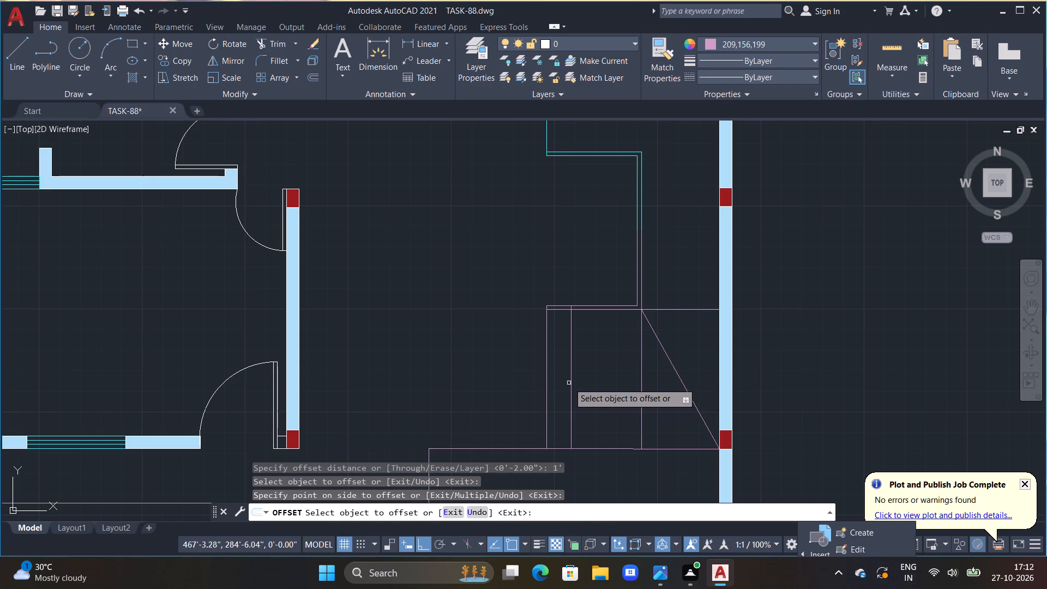
pyautogui.moveTo(573, 384); pyautogui.dragTo(582, 392)
pyautogui.moveTo(589, 398); pyautogui.dragTo(593, 403)
pyautogui.click(598, 400)
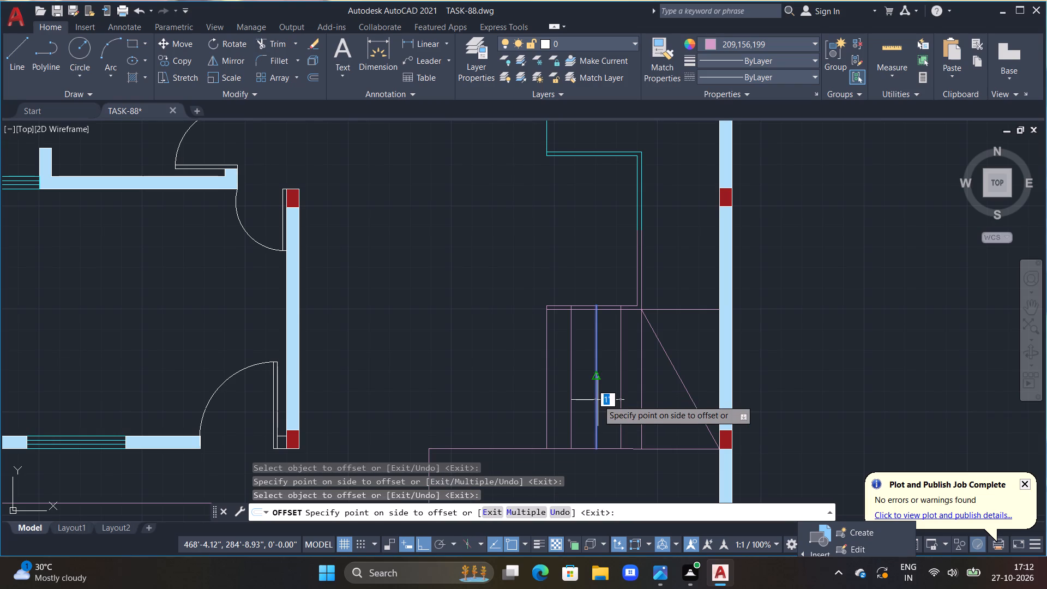
pyautogui.click(598, 399)
# Offset the horizontal line between the double outline's lower-right corner and the right wall upward by 1' three times.
pyautogui.doubleClick(673, 312)
pyautogui.tripleClick(674, 286)
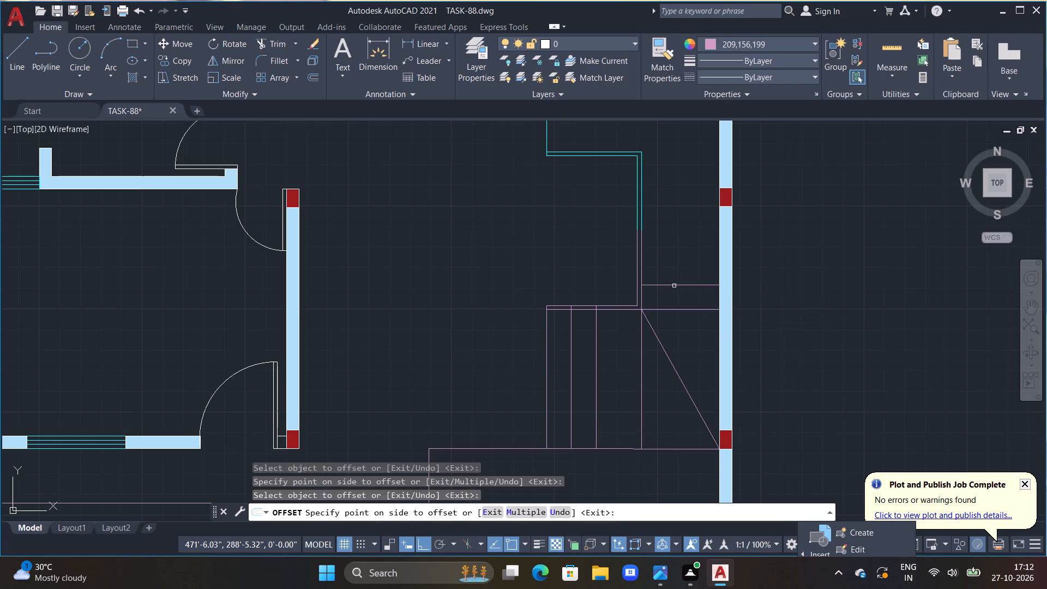
pyautogui.moveTo(674, 286); pyautogui.dragTo(675, 281)
pyautogui.click(675, 262)
pyautogui.click(675, 262)
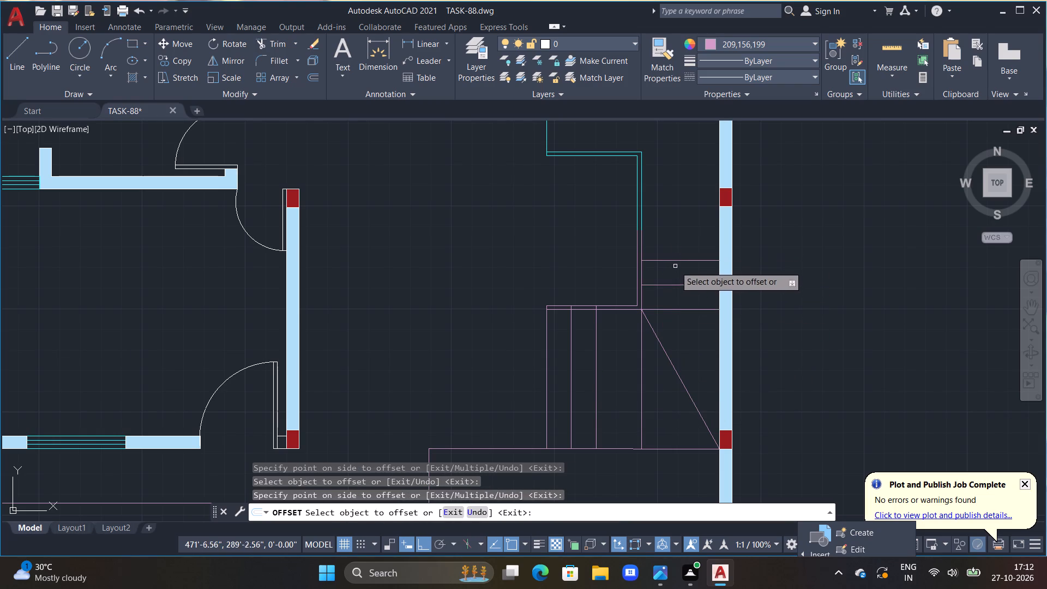
pyautogui.doubleClick(676, 262)
pyautogui.click(677, 242)
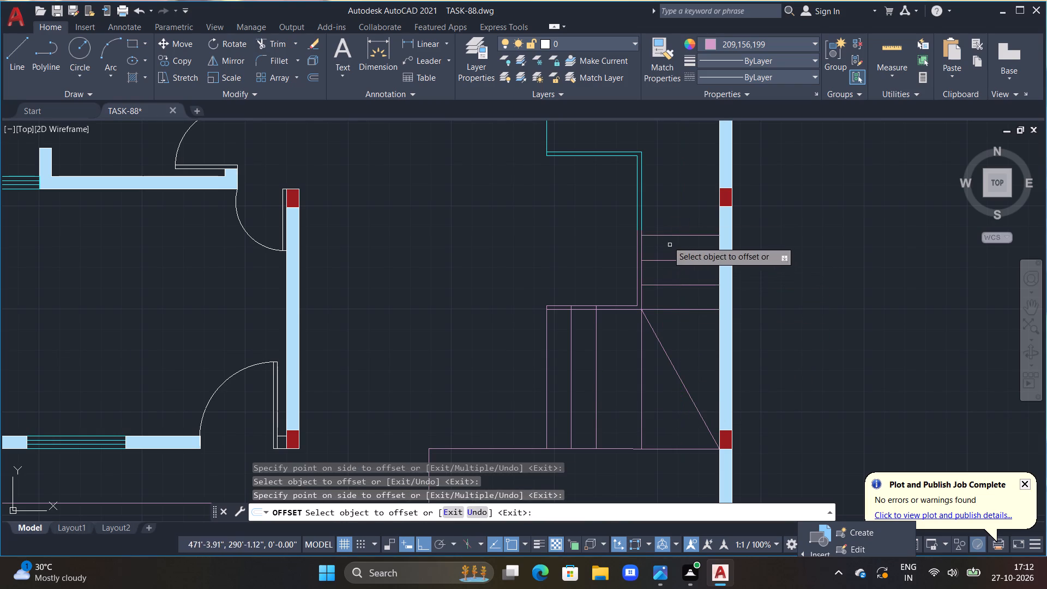
pyautogui.press('Escape')
# Offset the cyan vertical left edge of the upper stair flight toward the right wall by 1' three times.
pyautogui.scroll(-1, 697, 217)
pyautogui.moveTo(691, 200); pyautogui.dragTo(682, 298, button='middle')
pyautogui.press('Escape')
pyautogui.scroll(2, 678, 280)
pyautogui.press('Escape')
pyautogui.press('Escape')
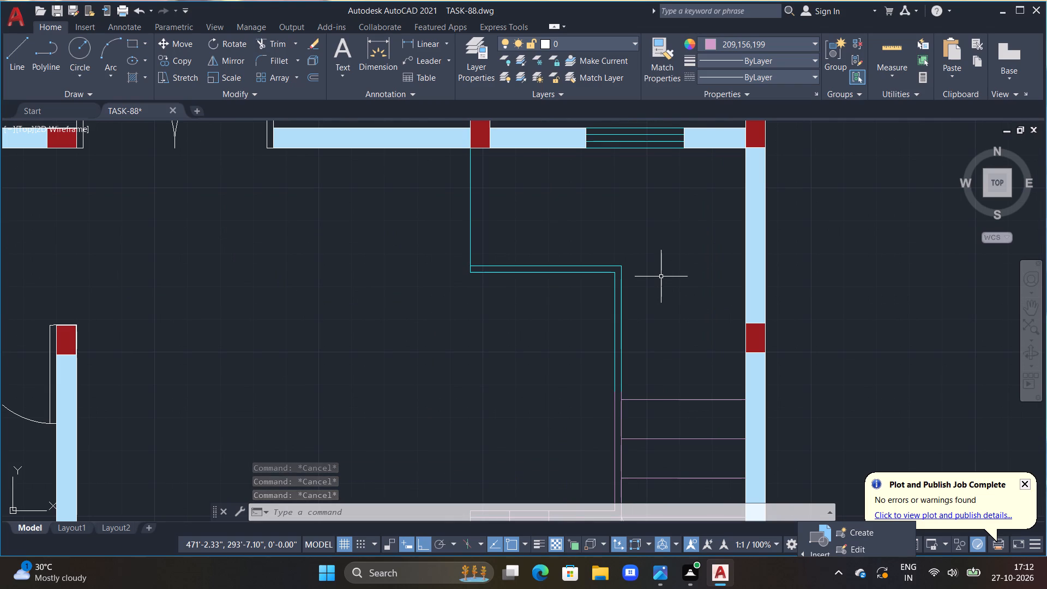
pyautogui.press('o')
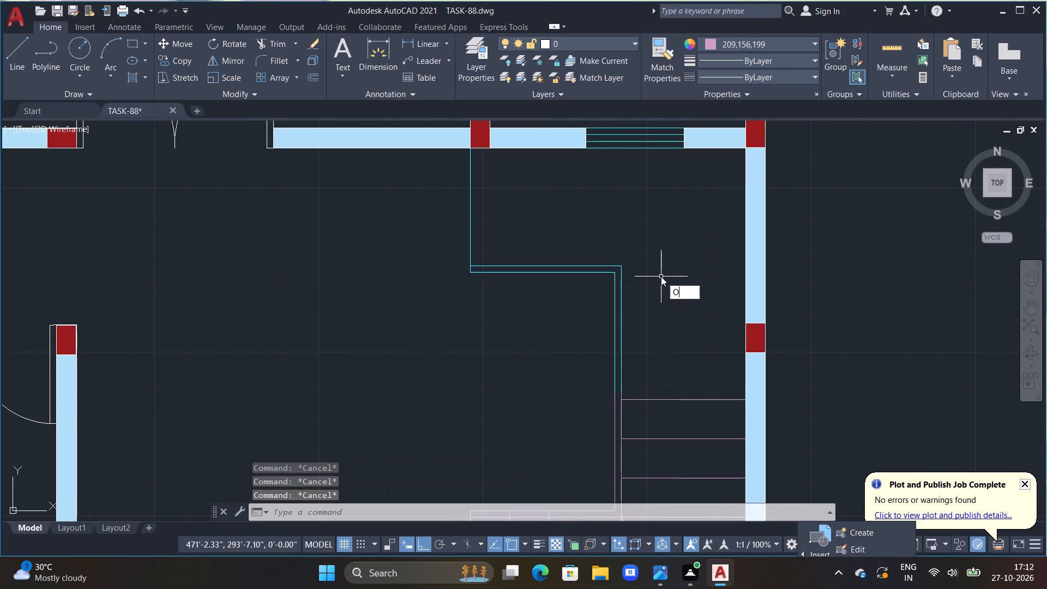
pyautogui.write("FF 1'")
pyautogui.press('Return')
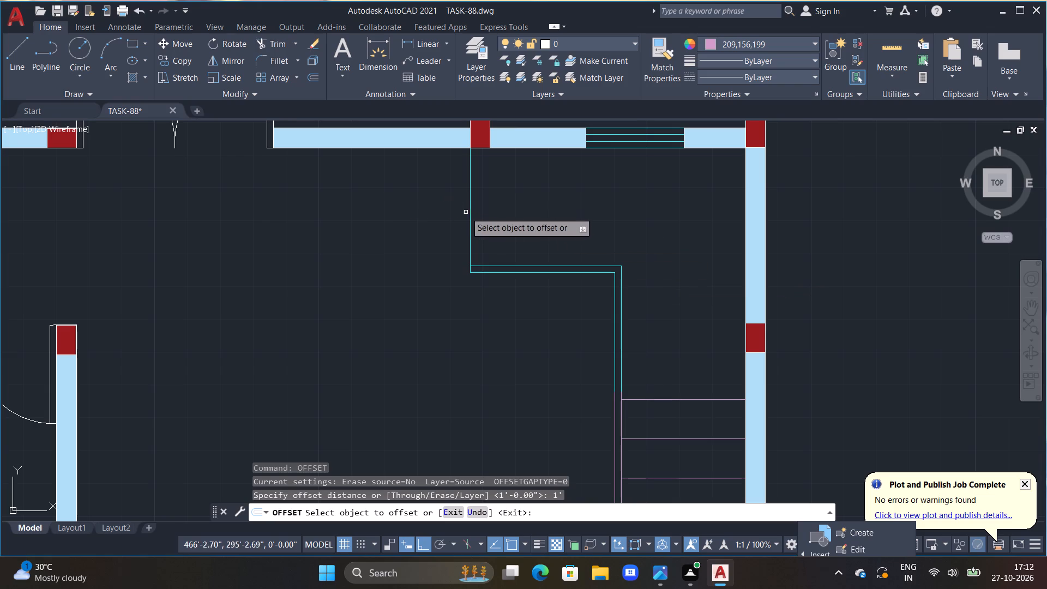
pyautogui.moveTo(470, 215); pyautogui.dragTo(485, 221)
pyautogui.tripleClick(522, 241)
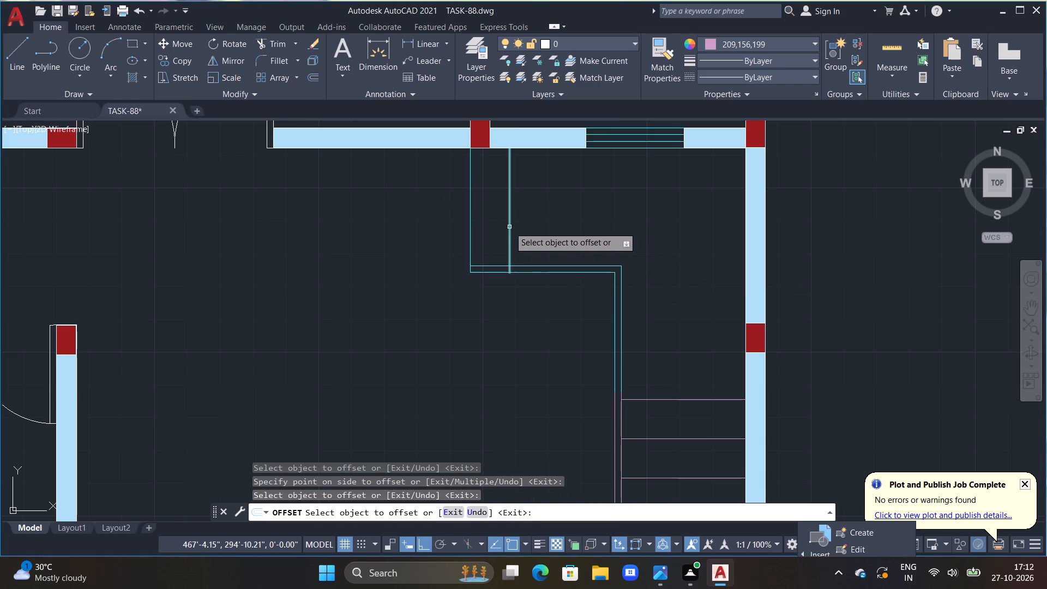
pyautogui.moveTo(509, 227); pyautogui.dragTo(535, 233)
pyautogui.click(550, 237)
pyautogui.click(551, 232)
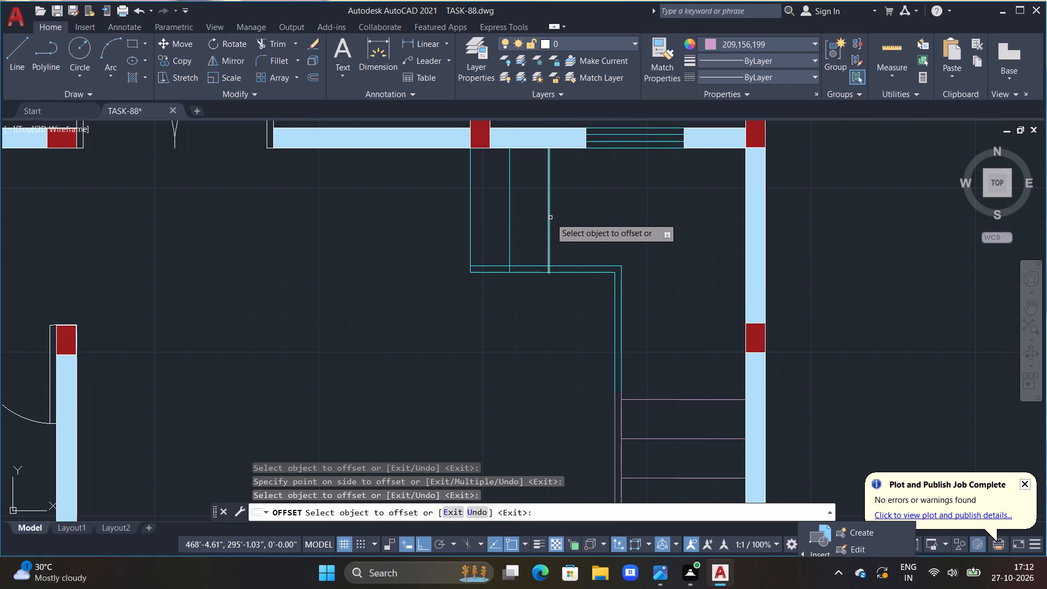
pyautogui.click(550, 218)
pyautogui.click(583, 239)
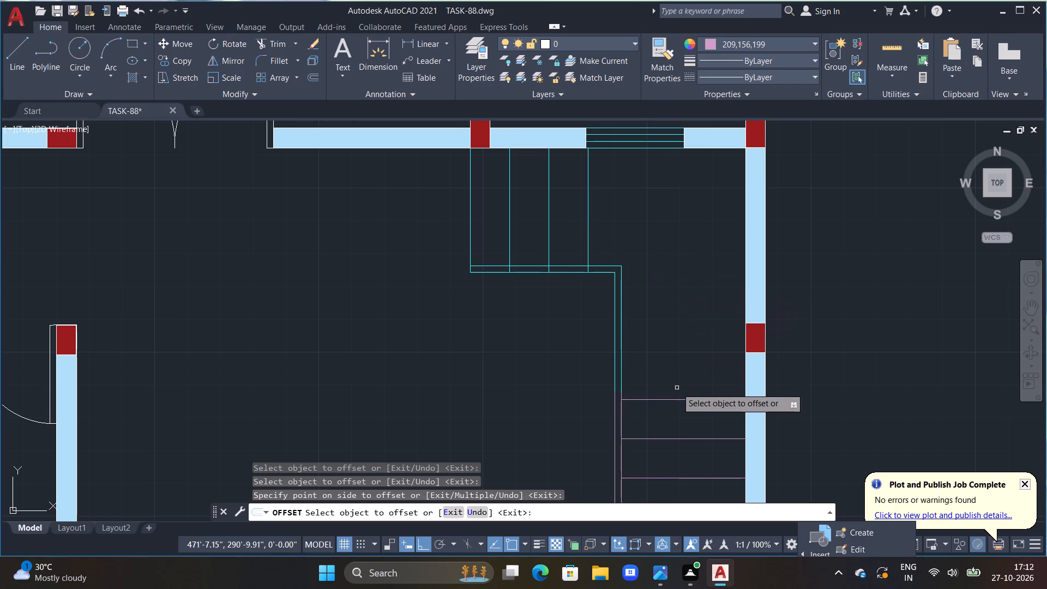
pyautogui.moveTo(677, 398); pyautogui.dragTo(677, 390)
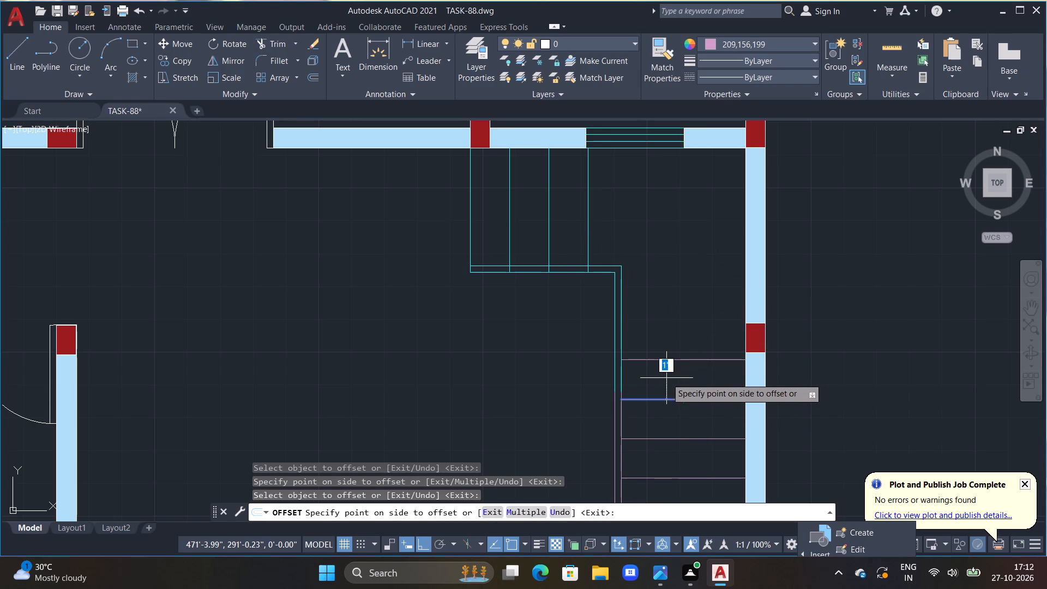
pyautogui.press('Escape')
pyautogui.press('Escape')
# Extend the double outline's upper horizontal line to the inner face of the right wall.
pyautogui.scroll(2, 636, 296)
pyautogui.scroll(-1, 574, 250)
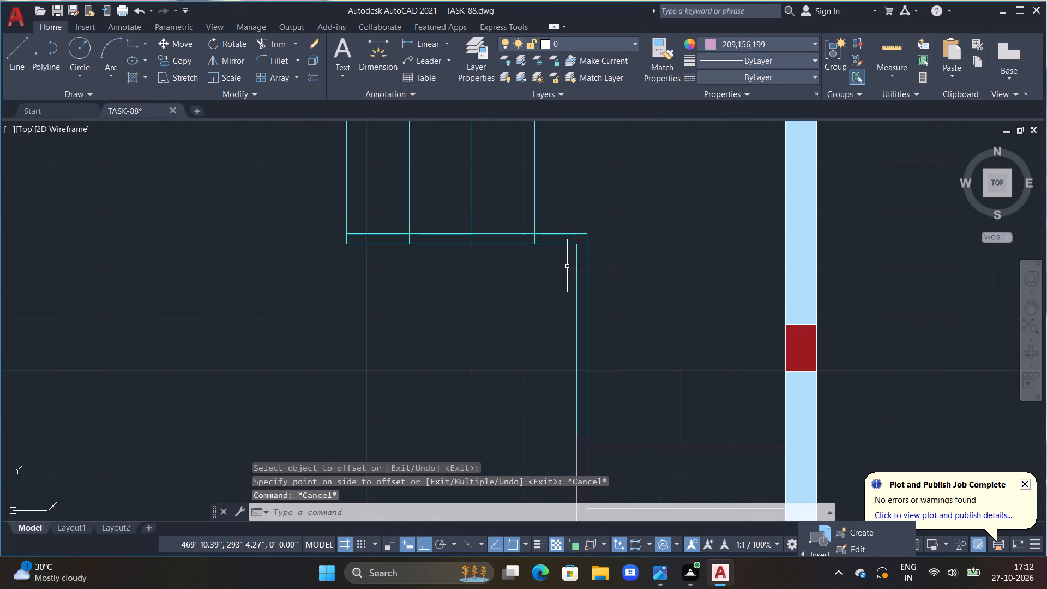
pyautogui.press('e')
pyautogui.press('x')
pyautogui.press('space')
pyautogui.click(575, 235)
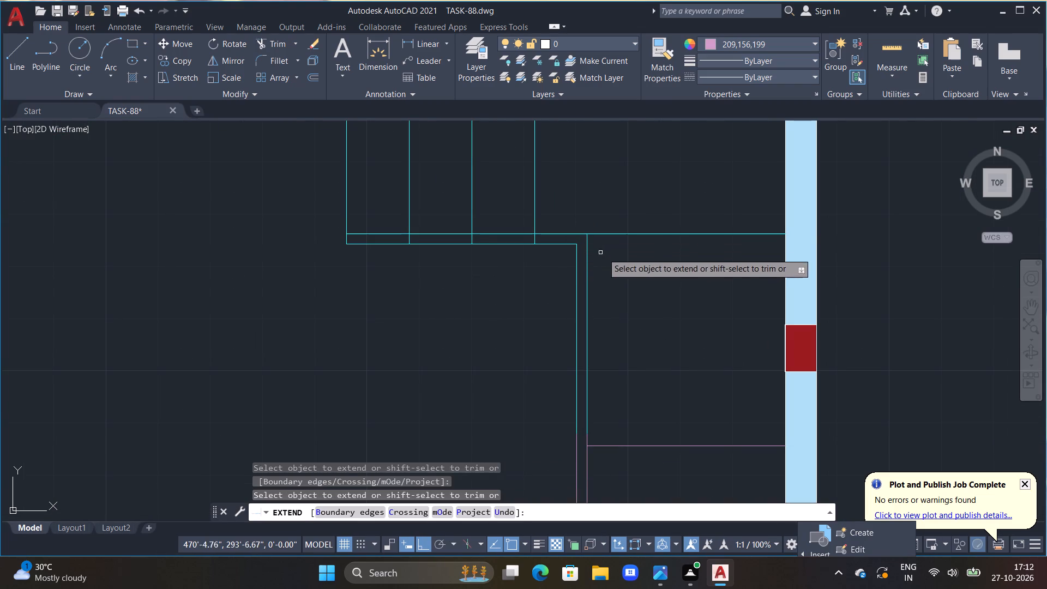
pyautogui.press('Escape')
pyautogui.press('Escape')
# Offset the extended horizontal line downward by 1' three times to form treads beside the right wall.
pyautogui.press('o')
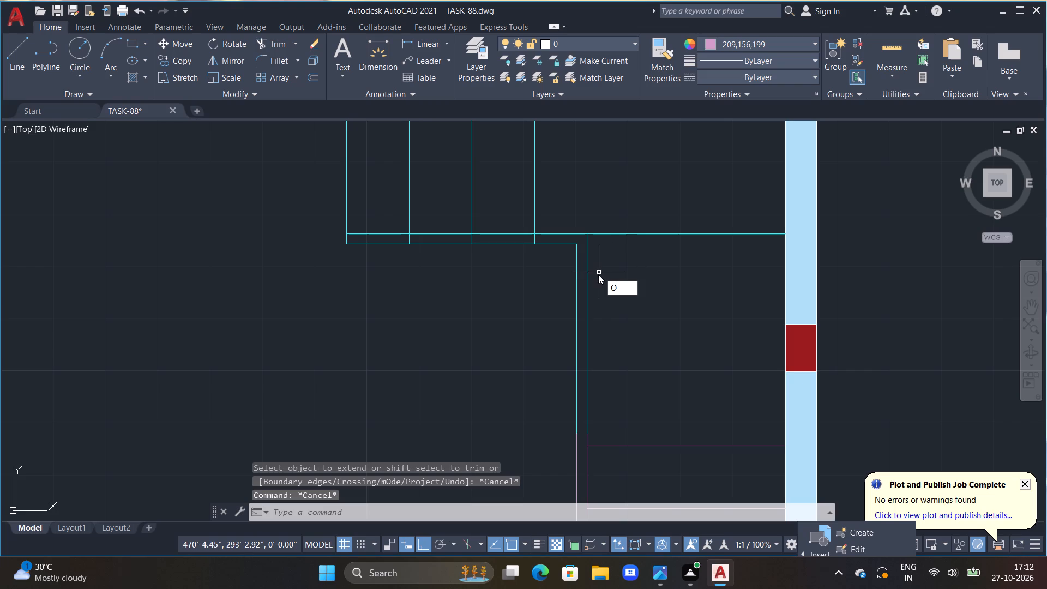
pyautogui.press('f')
pyautogui.press('f')
pyautogui.press('space')
pyautogui.press('1')
pyautogui.press("'")
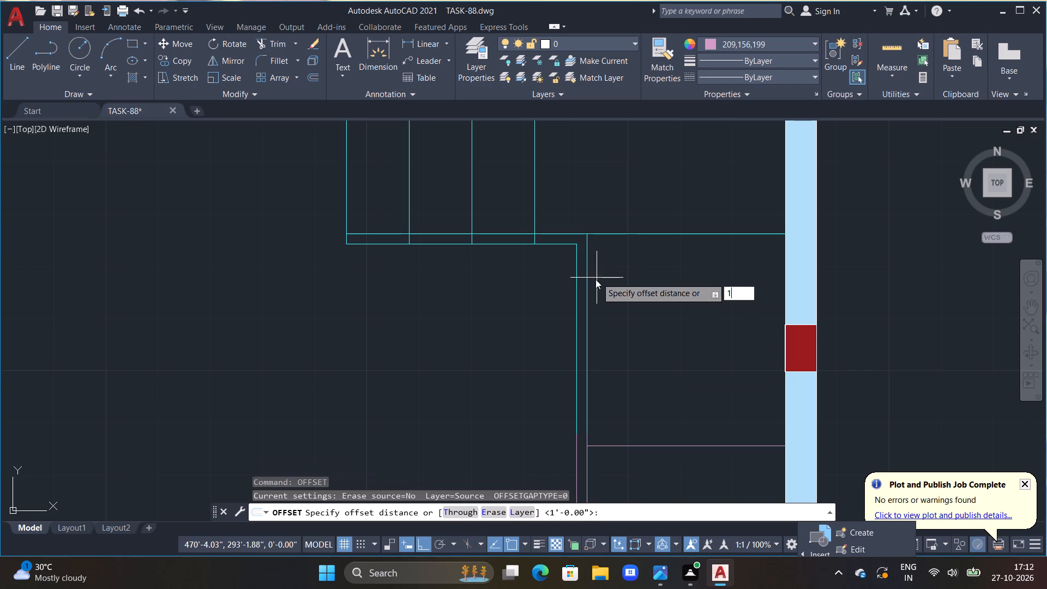
pyautogui.press('Return')
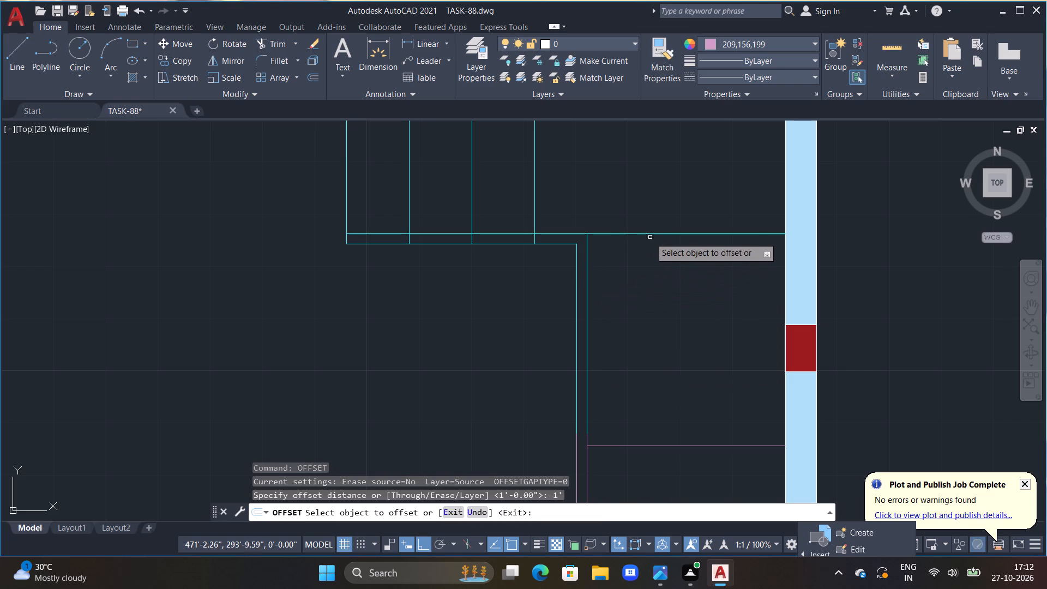
pyautogui.click(653, 238)
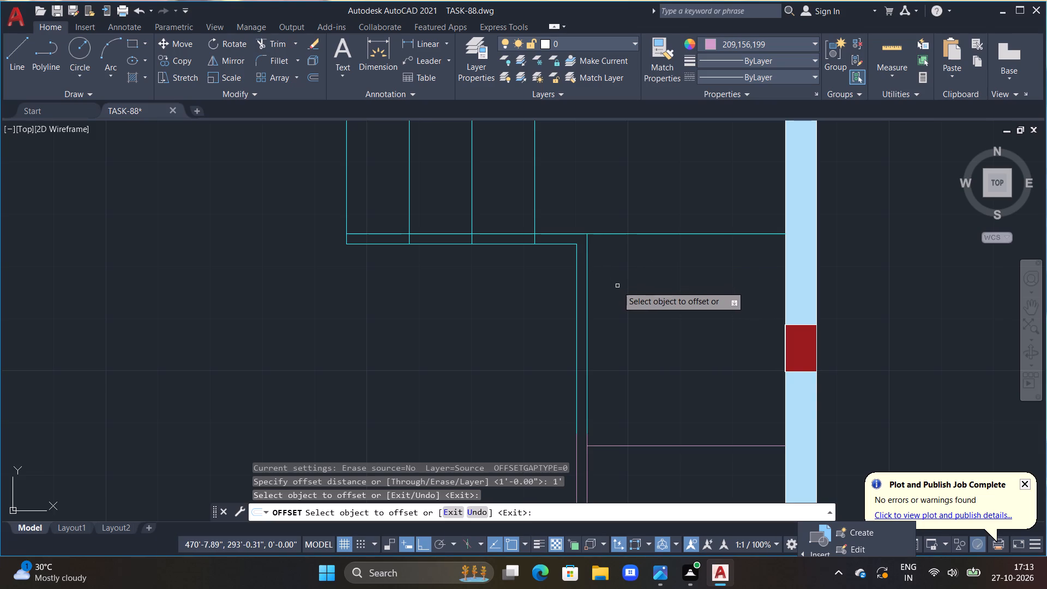
pyautogui.click(671, 235)
pyautogui.click(662, 292)
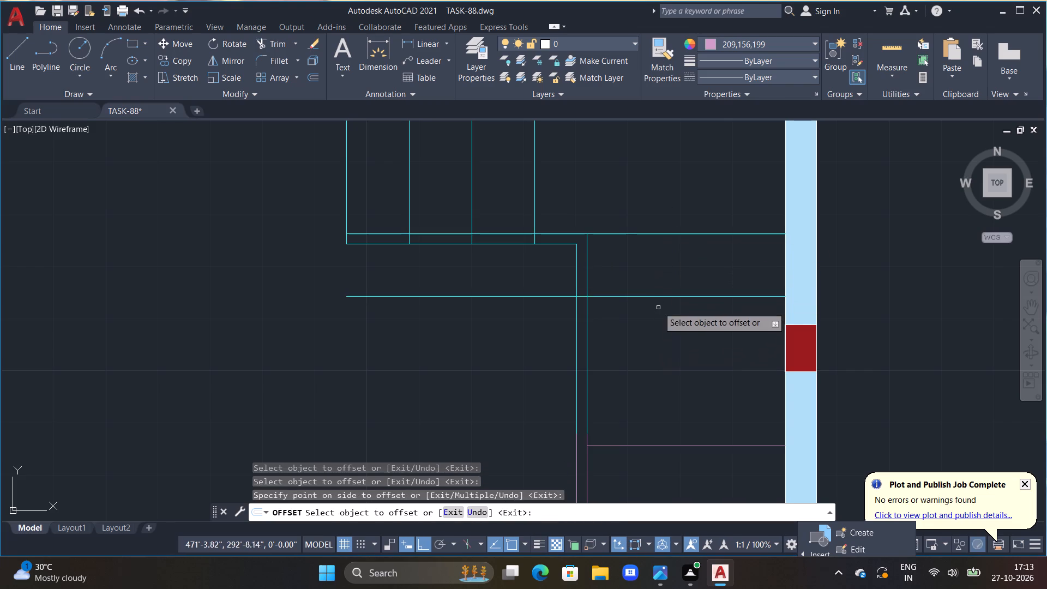
pyautogui.doubleClick(662, 296)
pyautogui.click(646, 360)
pyautogui.moveTo(649, 359); pyautogui.dragTo(650, 370)
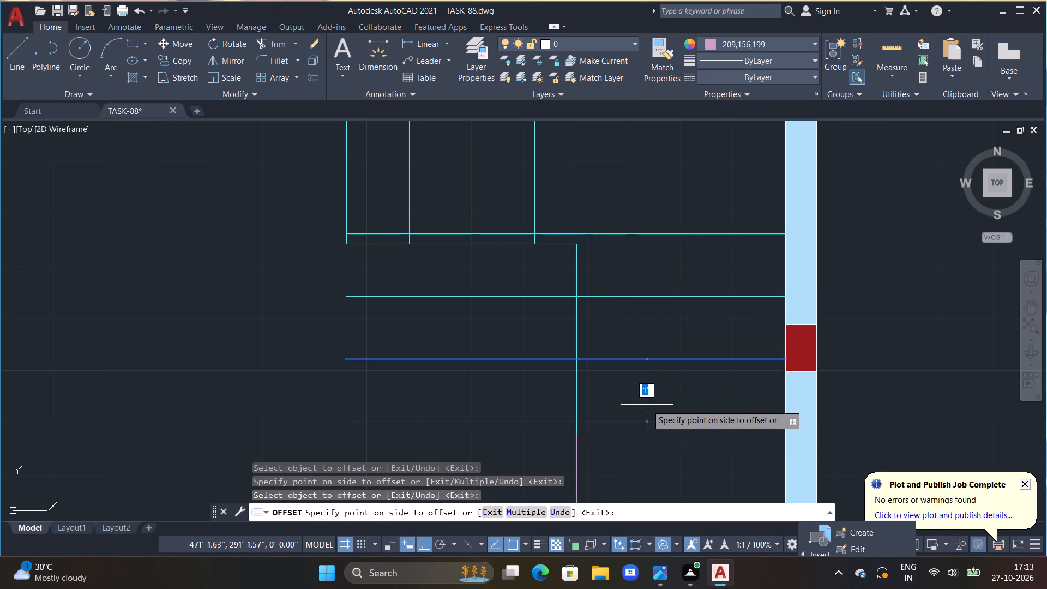
pyautogui.click(647, 405)
pyautogui.scroll(-1, 652, 382)
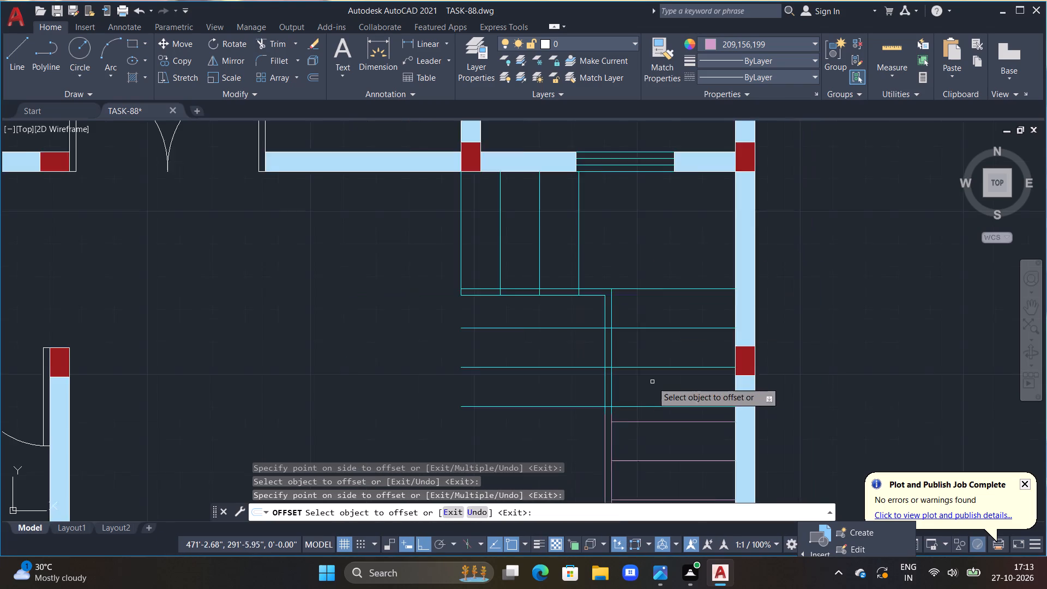
pyautogui.scroll(-1, 652, 382)
pyautogui.scroll(2, 659, 401)
pyautogui.scroll(-1, 661, 395)
pyautogui.press('Escape')
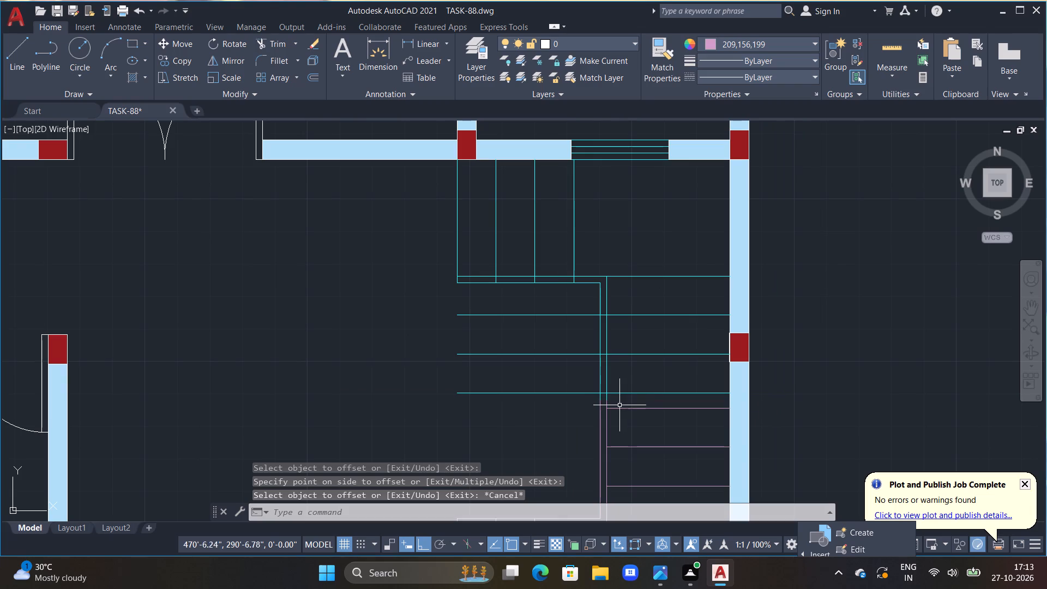
# Trim the parts of the three new horizontal treads that run inside the double outline's inner vertical line.
pyautogui.write('TR')
pyautogui.press('space')
pyautogui.moveTo(566, 309); pyautogui.dragTo(564, 356)
pyautogui.moveTo(564, 395); pyautogui.dragTo(564, 431)
pyautogui.click(564, 431)
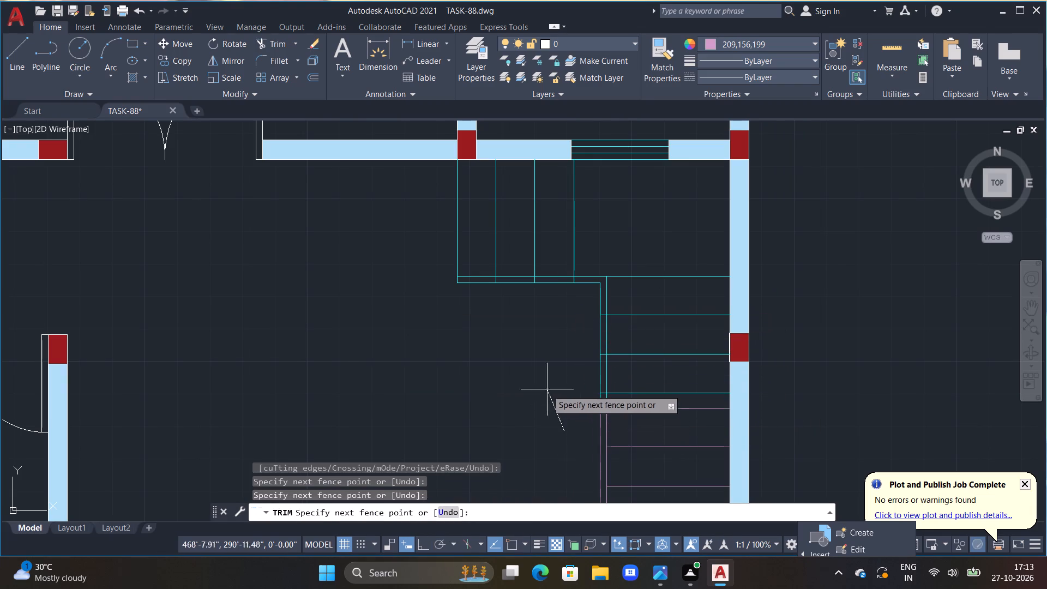
pyautogui.click(531, 417)
# Trim the ends of the three upper vertical treads between the double outline's two horizontal lines.
pyautogui.scroll(2, 494, 278)
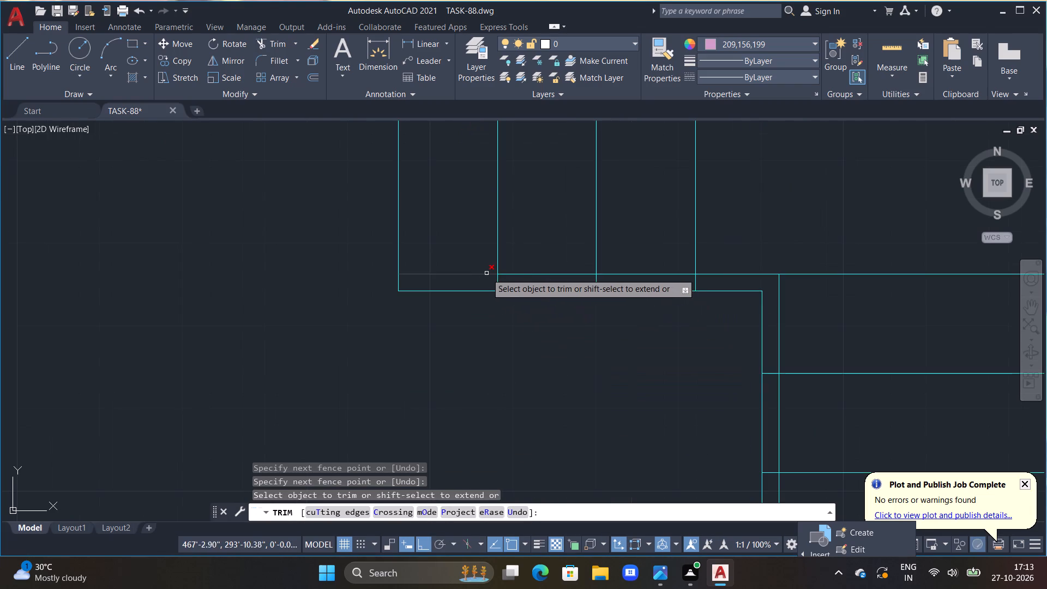
pyautogui.moveTo(492, 284); pyautogui.dragTo(541, 283)
pyautogui.moveTo(576, 285); pyautogui.dragTo(602, 283)
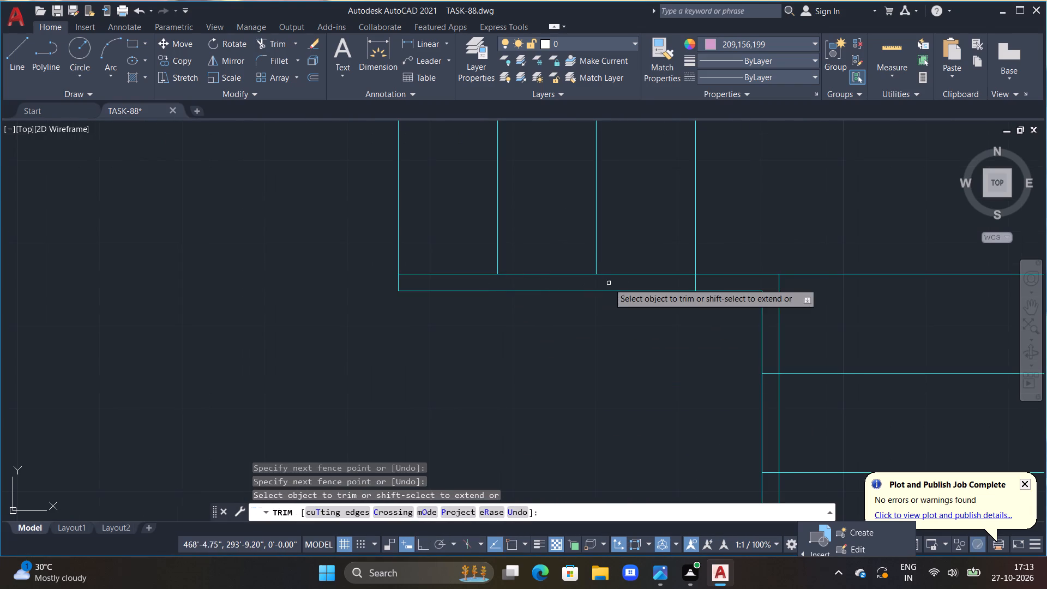
pyautogui.moveTo(660, 283); pyautogui.dragTo(702, 281)
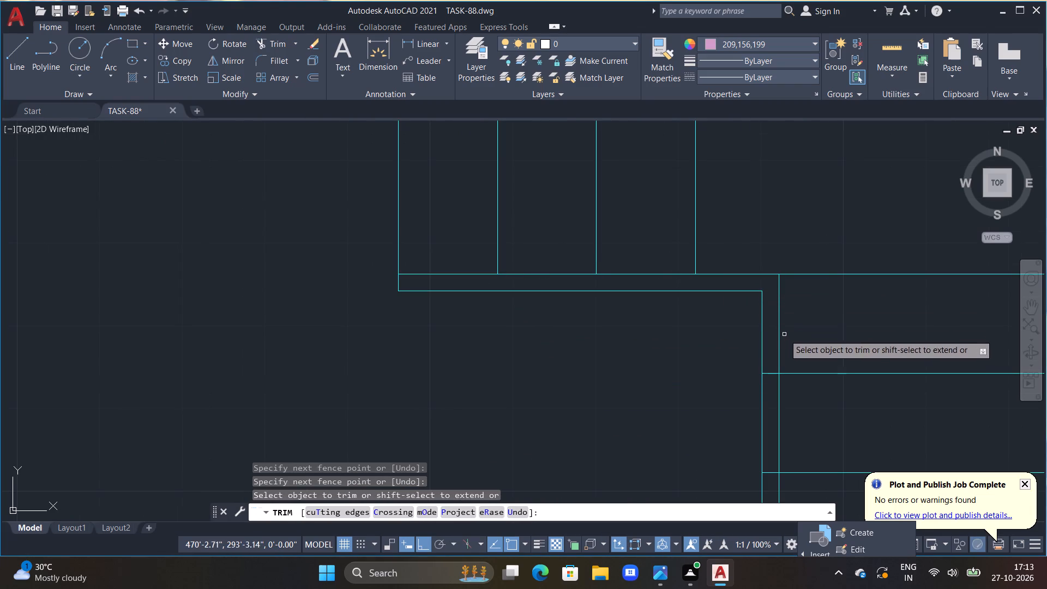
# Trim the ends of the cyan horizontal treads between the double outline's two vertical lines.
pyautogui.moveTo(781, 341); pyautogui.dragTo(754, 277, button='middle')
pyautogui.moveTo(738, 300); pyautogui.dragTo(740, 333)
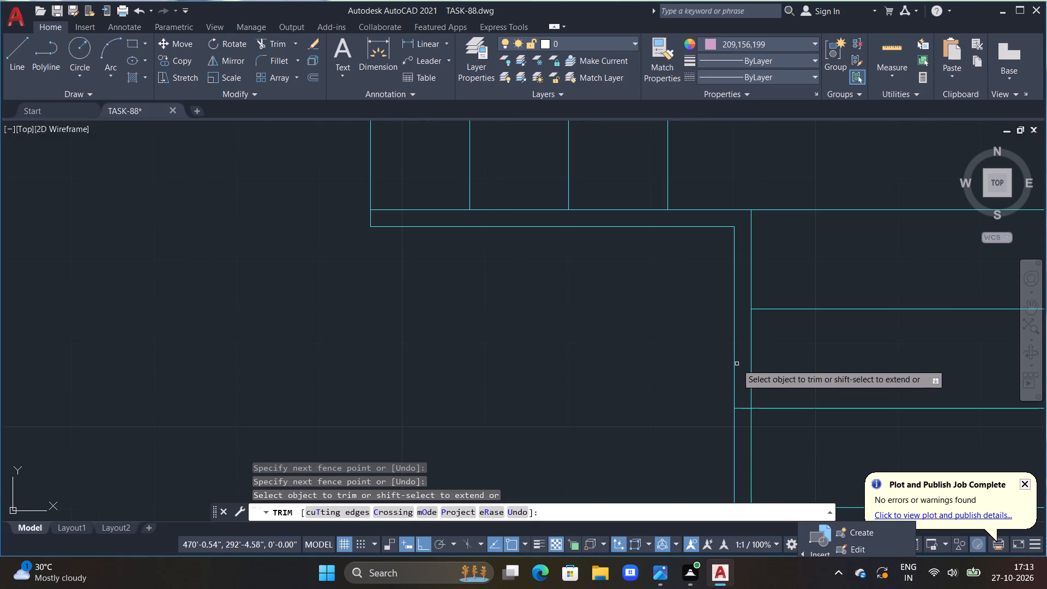
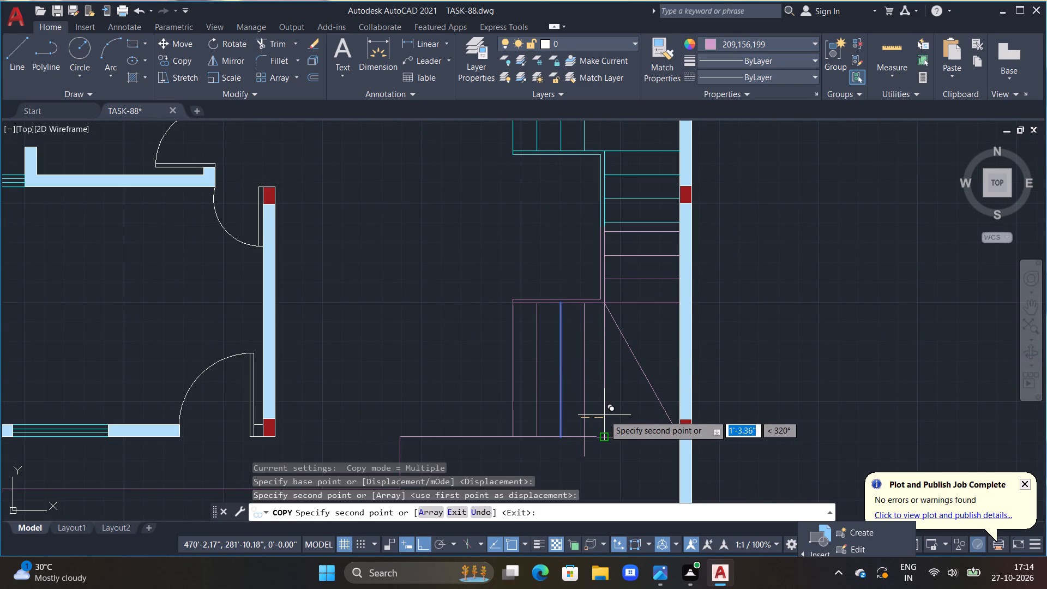
# Shorten the newly copied tread line in the lower stair flight by stretching its lower end to the flight's bottom edge.
pyautogui.press('Escape')
pyautogui.scroll(2, 593, 464)
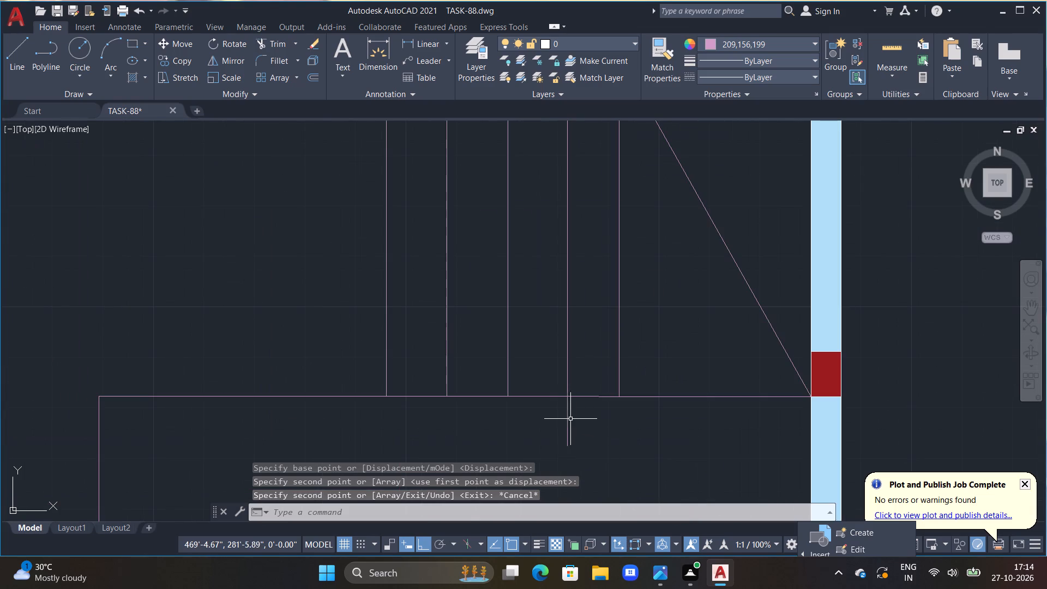
pyautogui.doubleClick(567, 417)
pyautogui.doubleClick(569, 448)
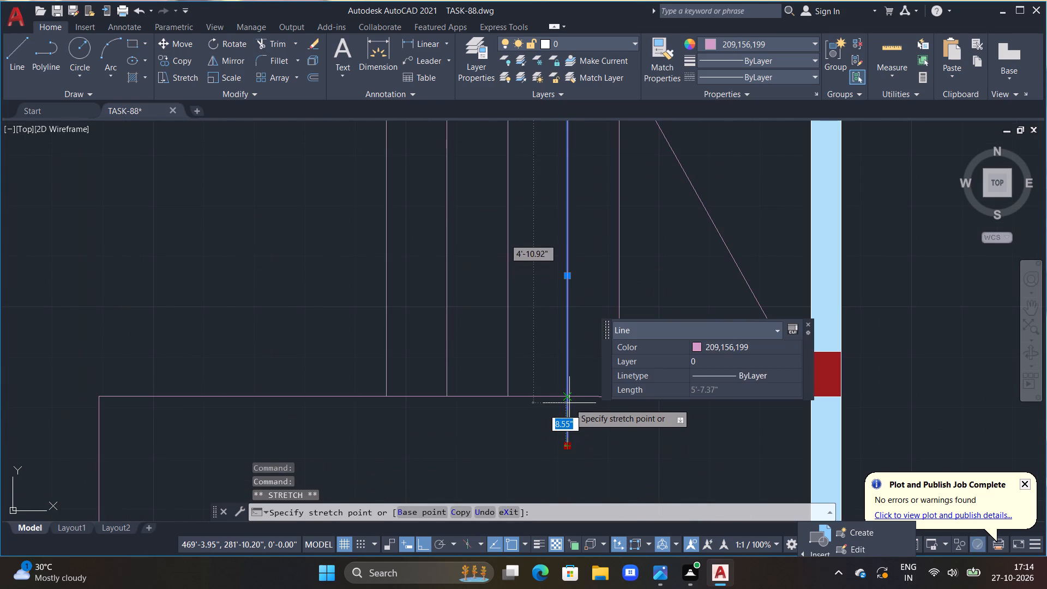
pyautogui.click(568, 396)
pyautogui.press('Escape')
# Stretch the upper end of the same tread line upward past the double line bounding the lower flight.
pyautogui.scroll(-3, 569, 359)
pyautogui.scroll(2, 569, 320)
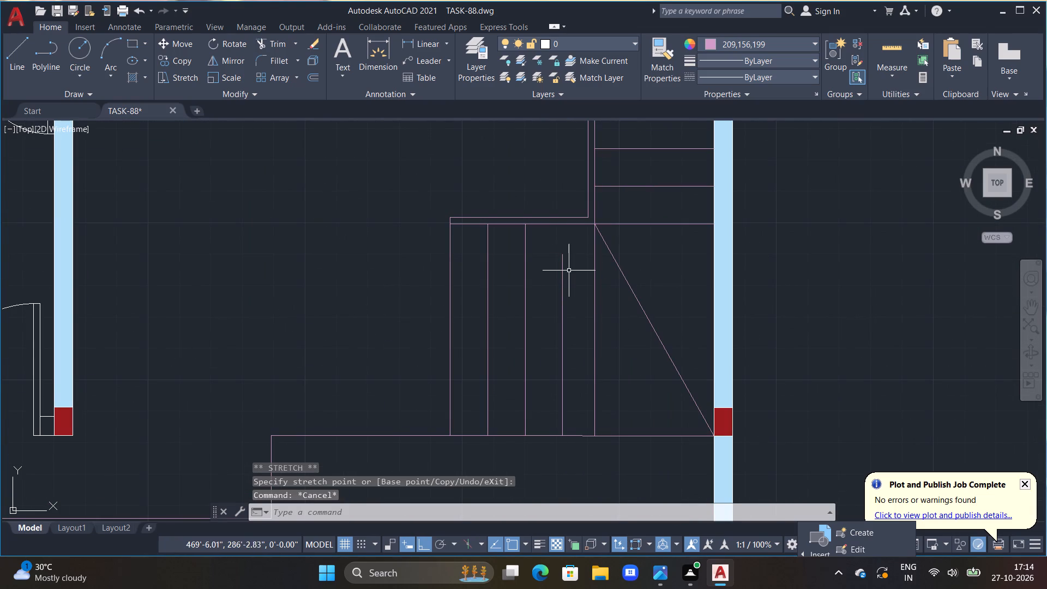
pyautogui.click(565, 257)
pyautogui.press('Escape')
pyautogui.scroll(4, 563, 261)
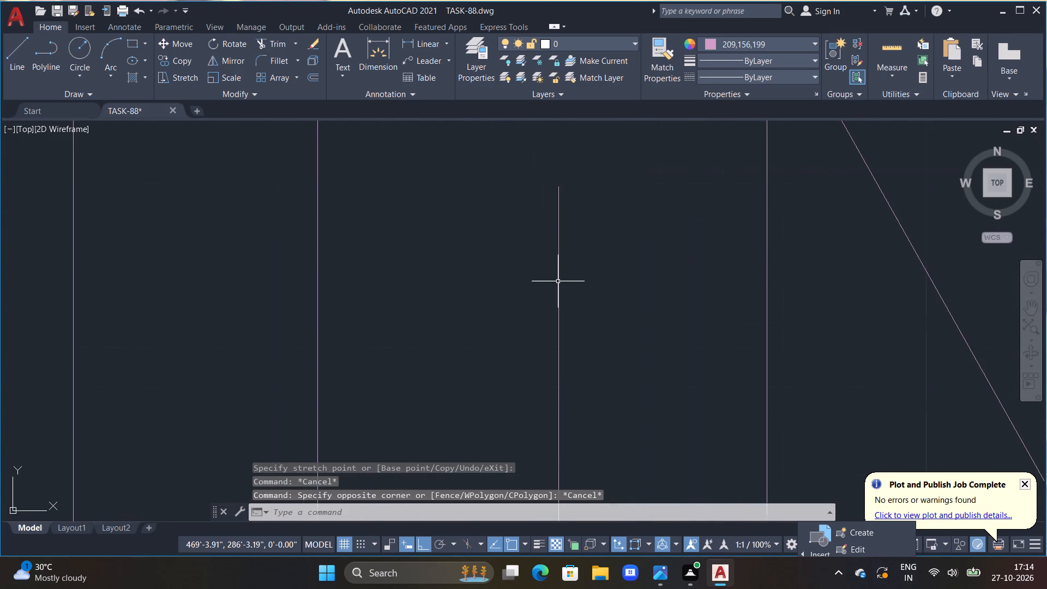
pyautogui.doubleClick(558, 281)
pyautogui.scroll(-4, 589, 207)
pyautogui.moveTo(599, 285); pyautogui.dragTo(530, 434, button='middle')
pyautogui.scroll(1, 535, 372)
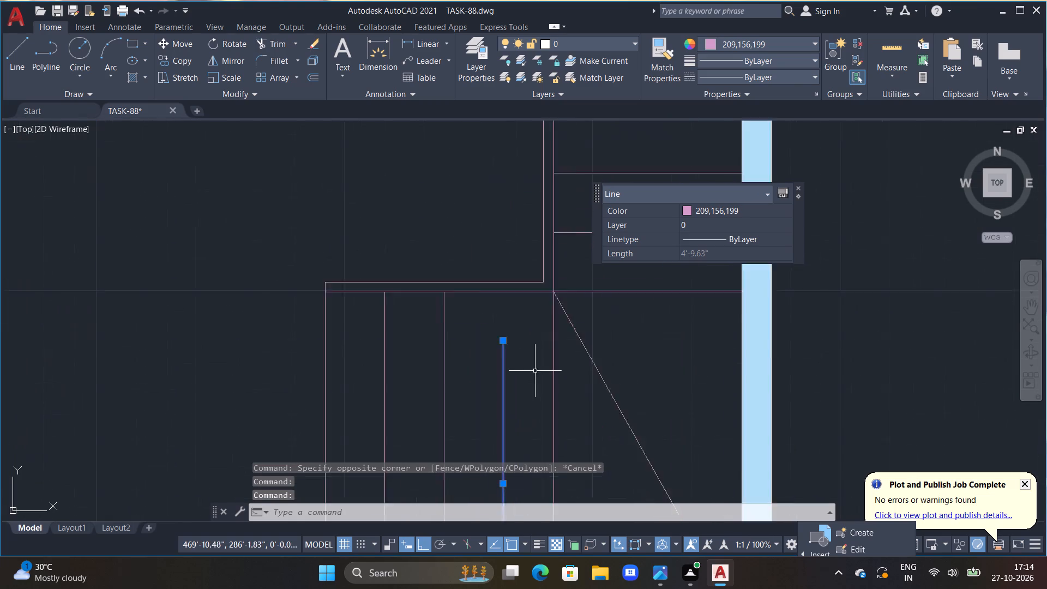
pyautogui.scroll(1, 535, 371)
pyautogui.doubleClick(484, 329)
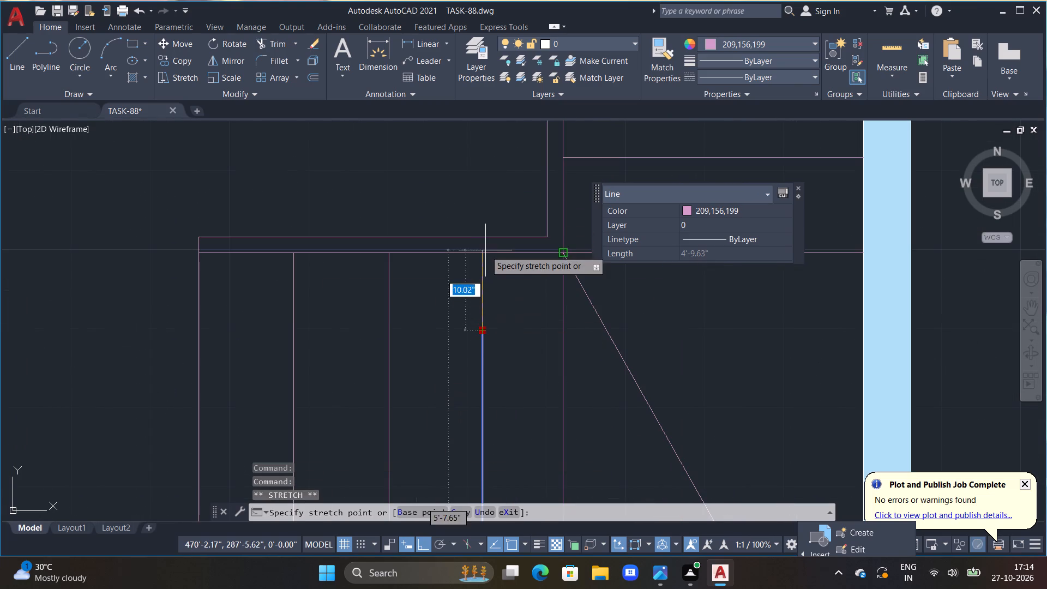
pyautogui.doubleClick(483, 215)
pyautogui.press('Escape')
# Trim the tread line's excess above the lower flight's top edge, including the piece between the double lines.
pyautogui.press('t')
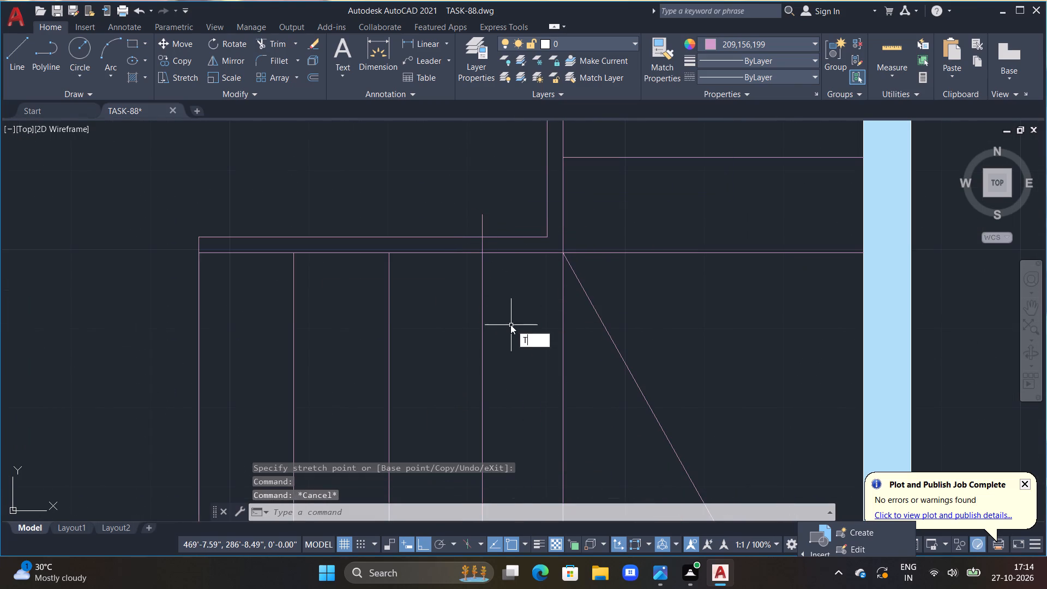
pyautogui.write('R')
pyautogui.press('space')
pyautogui.click(483, 244)
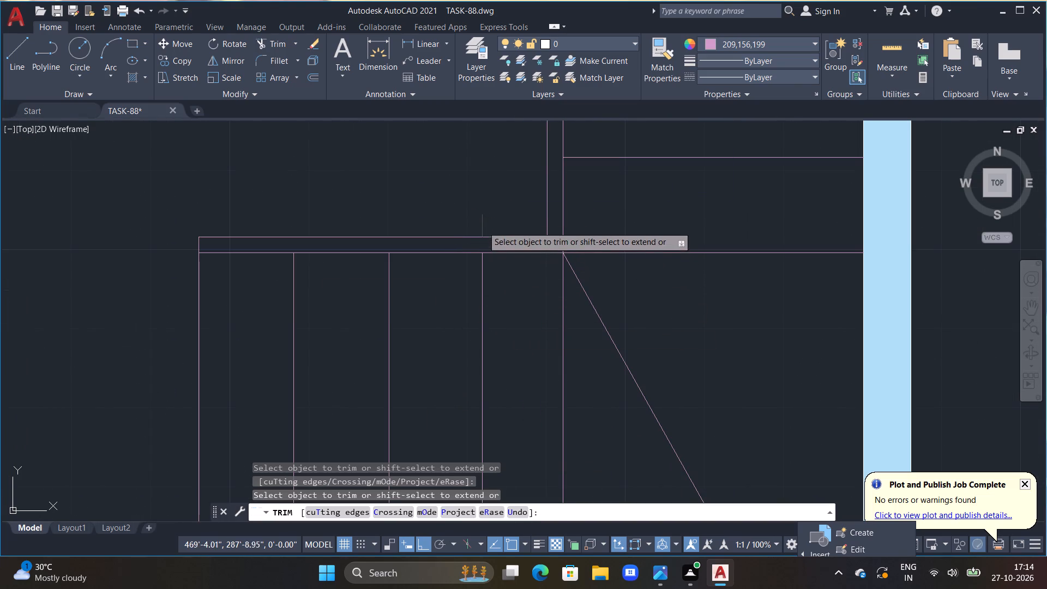
pyautogui.click(483, 226)
pyautogui.scroll(-3, 497, 270)
pyautogui.scroll(-2, 555, 354)
pyautogui.press('Escape')
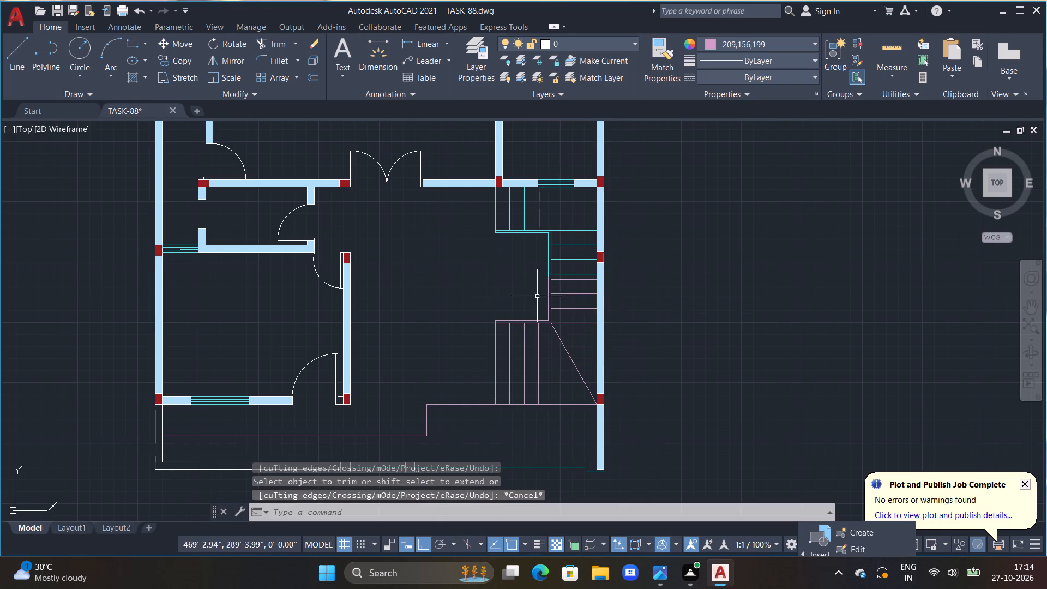
pyautogui.press('Escape')
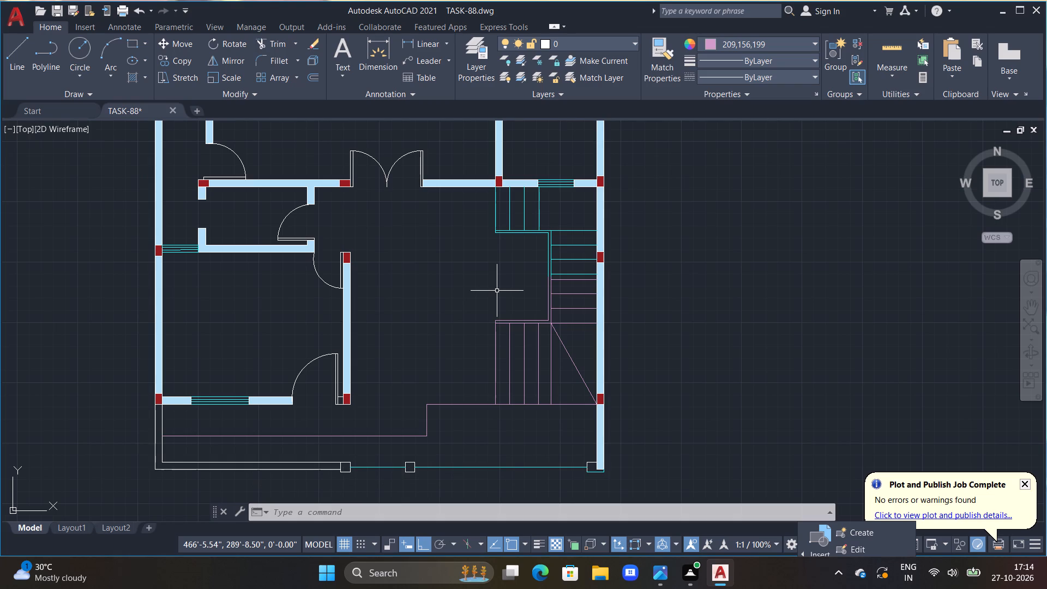
# Set the current object colour to ByLayer.
pyautogui.press('Escape')
pyautogui.press('Escape')
pyautogui.press('Escape')
pyautogui.click(754, 45)
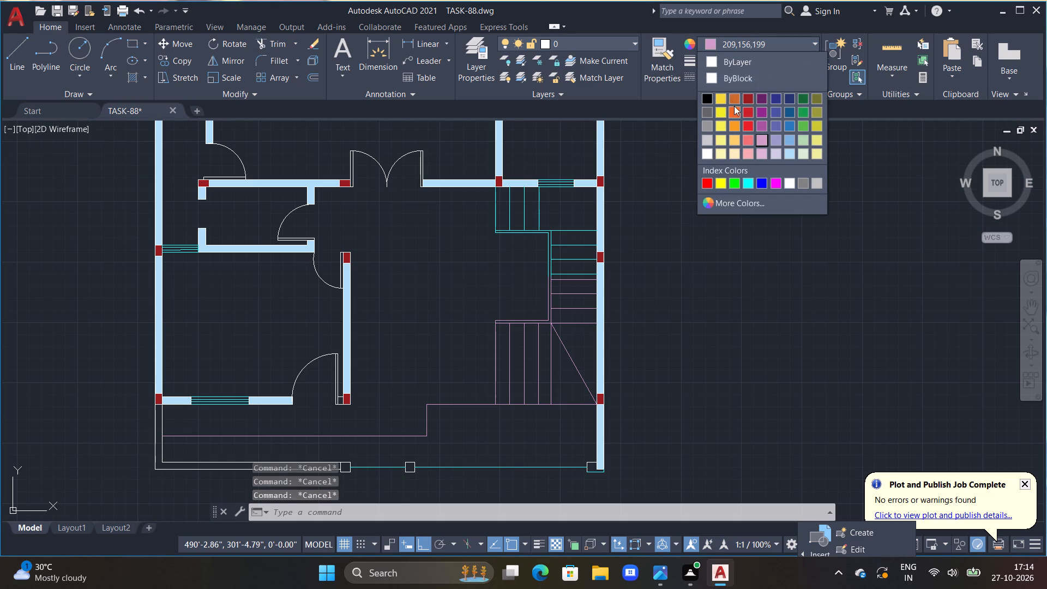
pyautogui.click(713, 63)
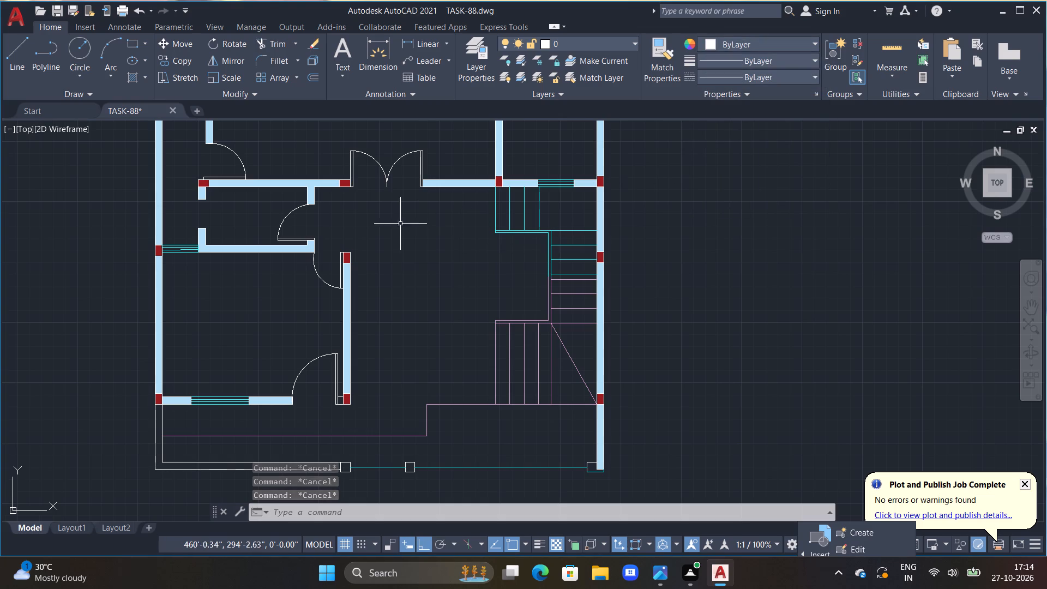
# Draw the stair direction line from the upper flight's left-edge midpoint, about 5'-3" horizontally to the right and about 3'-8" down.
pyautogui.scroll(1, 445, 235)
pyautogui.moveTo(436, 233); pyautogui.dragTo(350, 238, button='middle')
pyautogui.write('L')
pyautogui.press('space')
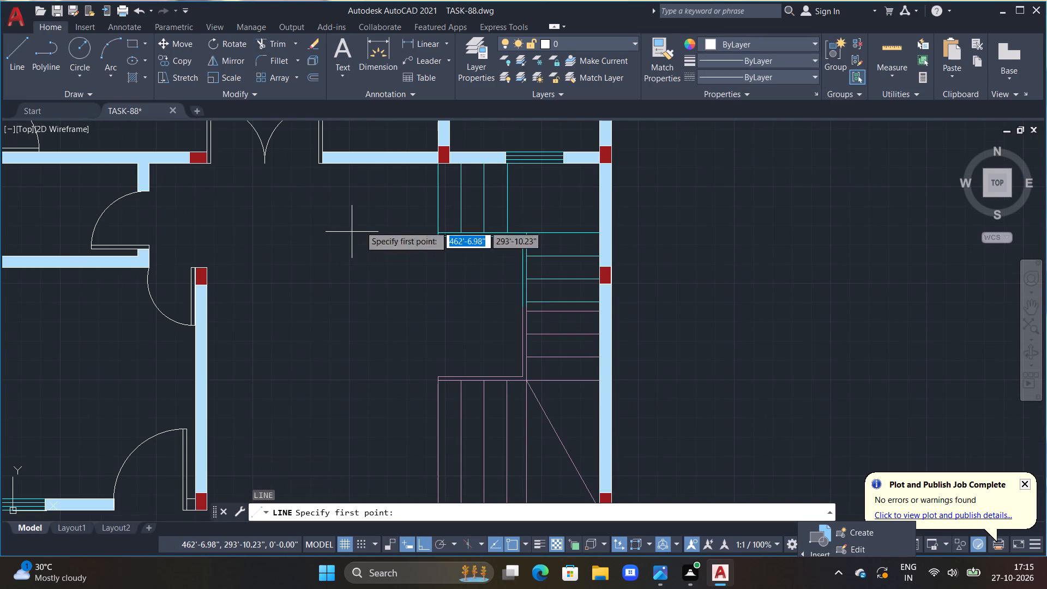
pyautogui.click(438, 203)
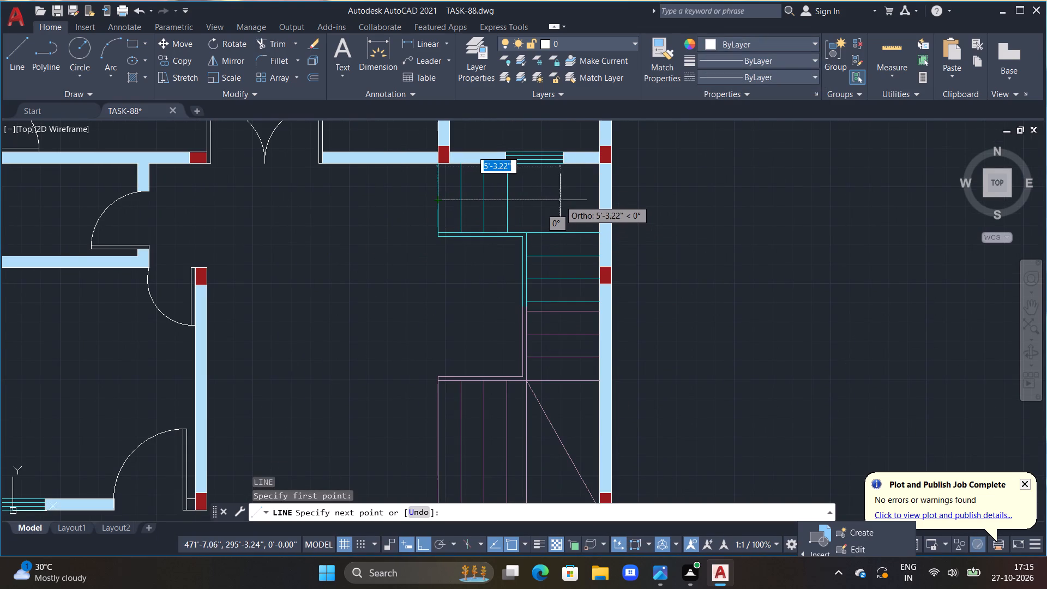
pyautogui.moveTo(560, 200); pyautogui.dragTo(562, 195)
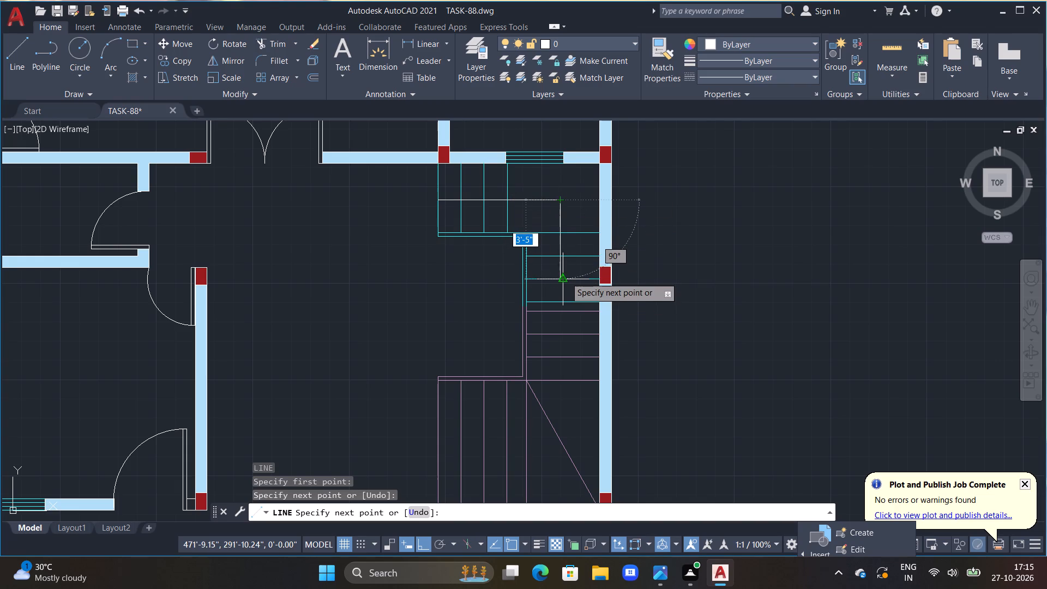
pyautogui.scroll(2, 562, 278)
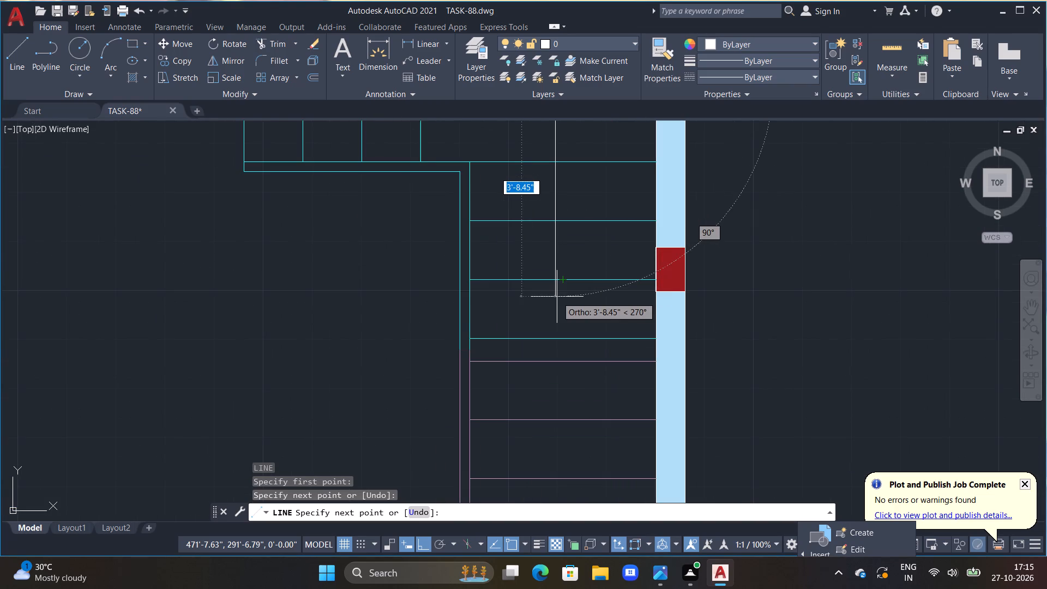
pyautogui.click(557, 297)
# Finish the stair direction line with a closed triangular arrowhead pointing down, turning ortho off for its slanted sides.
pyautogui.doubleClick(529, 296)
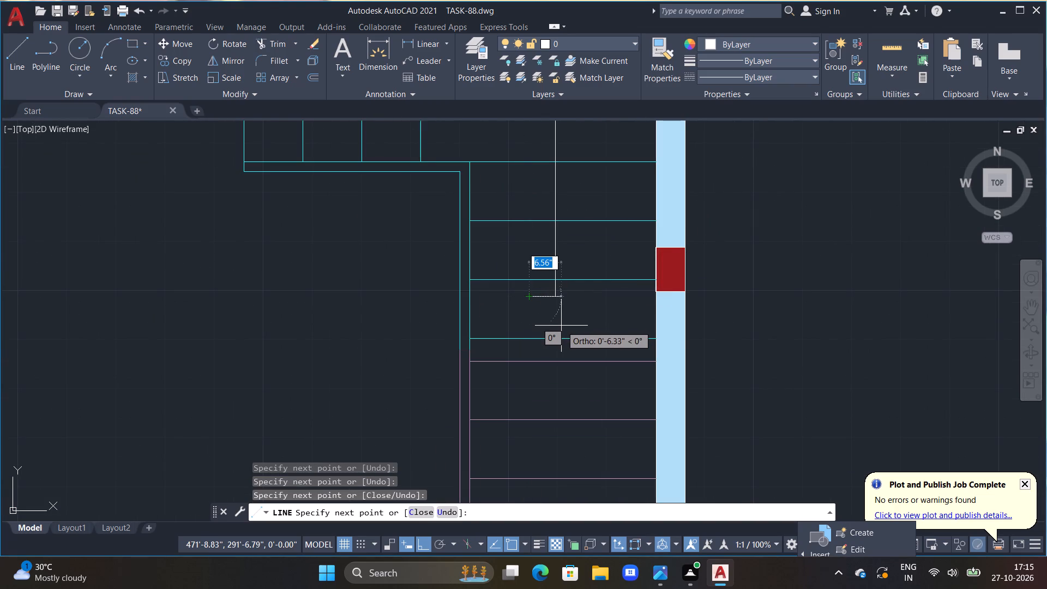
pyautogui.press('F8')
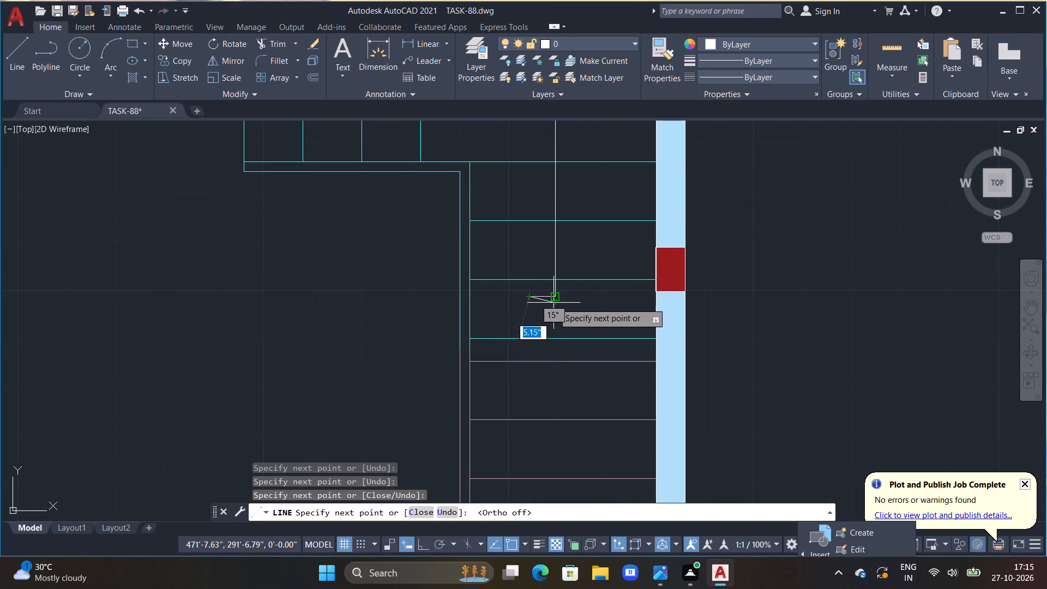
pyautogui.doubleClick(557, 326)
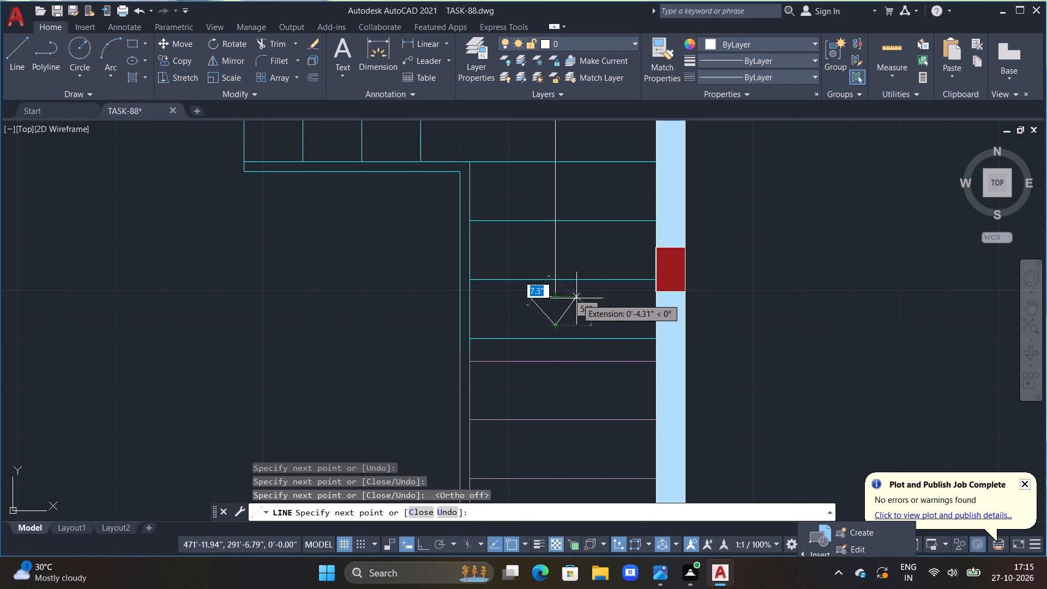
pyautogui.click(576, 298)
pyautogui.click(559, 297)
pyautogui.press('Escape')
# Add a multiline text label reading OPEN AREA in the narrow space along the top of the floor plan.
pyautogui.scroll(-3, 567, 297)
pyautogui.scroll(-1, 496, 320)
pyautogui.moveTo(478, 311); pyautogui.dragTo(547, 251, button='middle')
pyautogui.scroll(-3, 545, 253)
pyautogui.moveTo(519, 218); pyautogui.dragTo(573, 312, button='middle')
pyautogui.scroll(1, 570, 308)
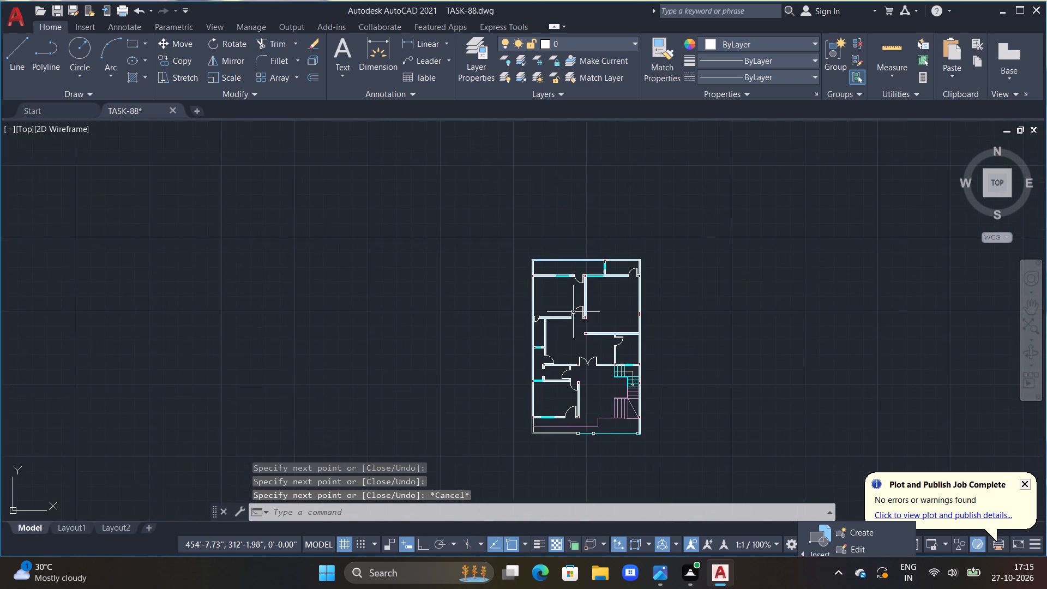
pyautogui.scroll(4, 565, 290)
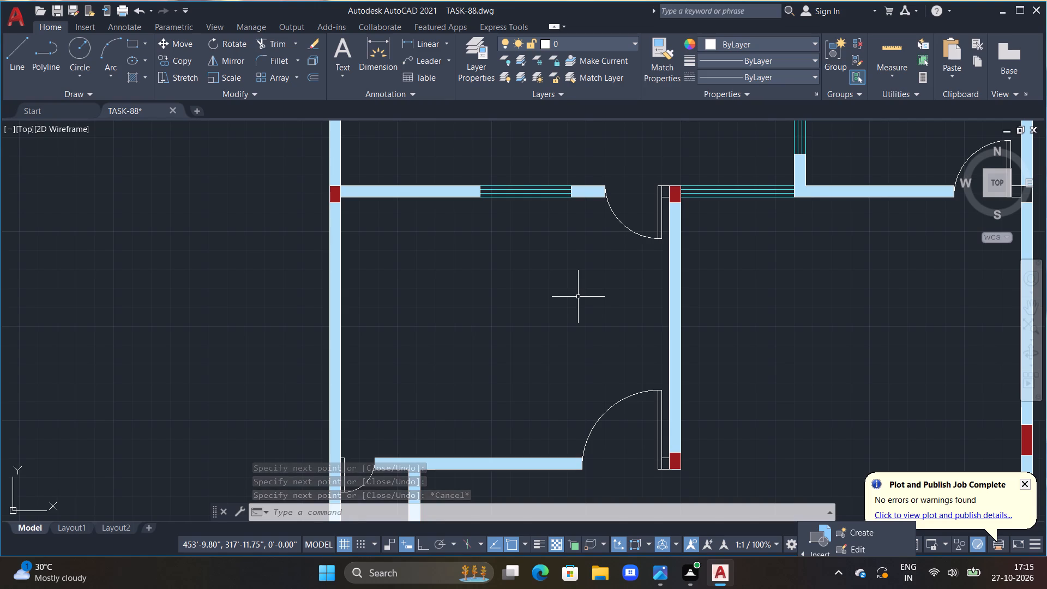
pyautogui.press('Escape')
pyautogui.press('Escape')
pyautogui.scroll(-1, 558, 294)
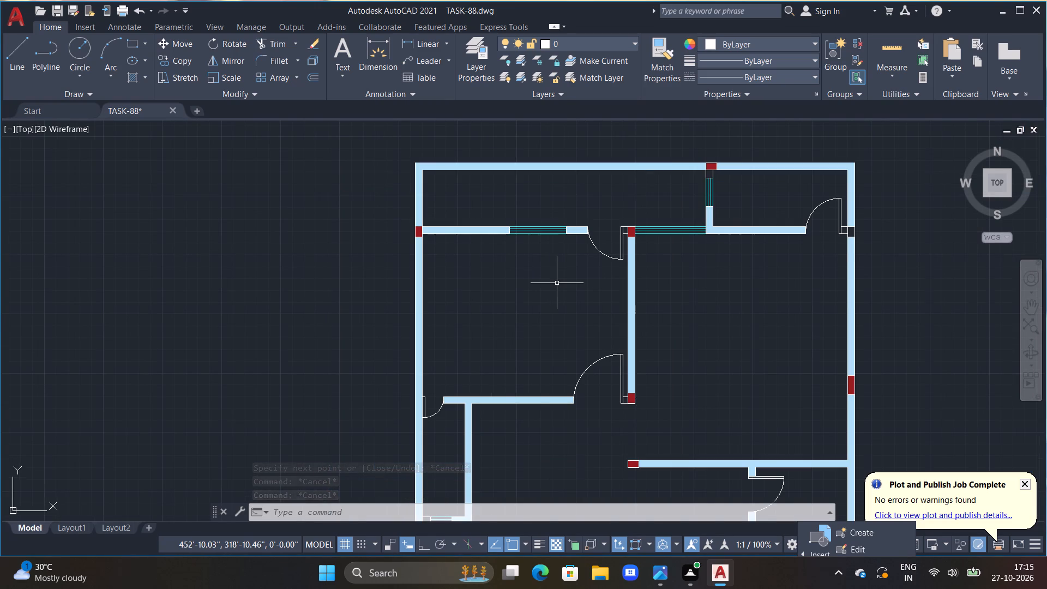
pyautogui.press('Escape')
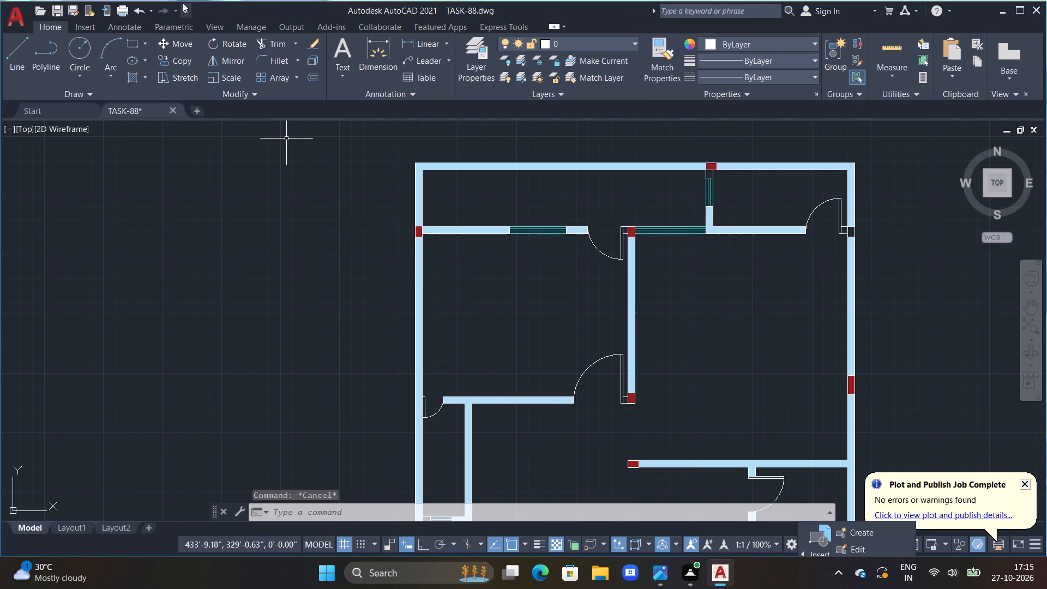
pyautogui.press('Escape')
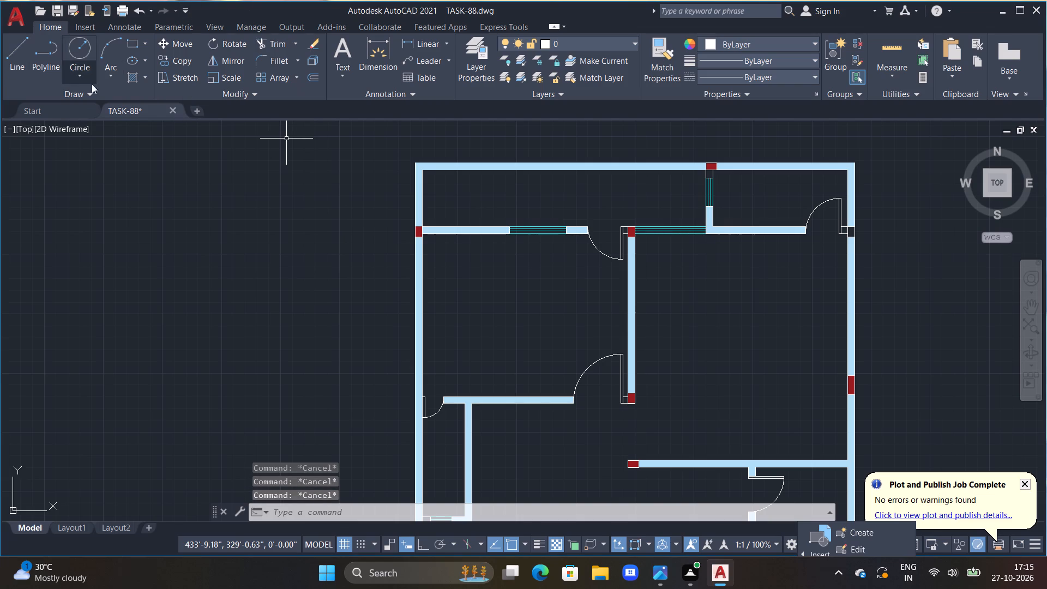
pyautogui.click(339, 46)
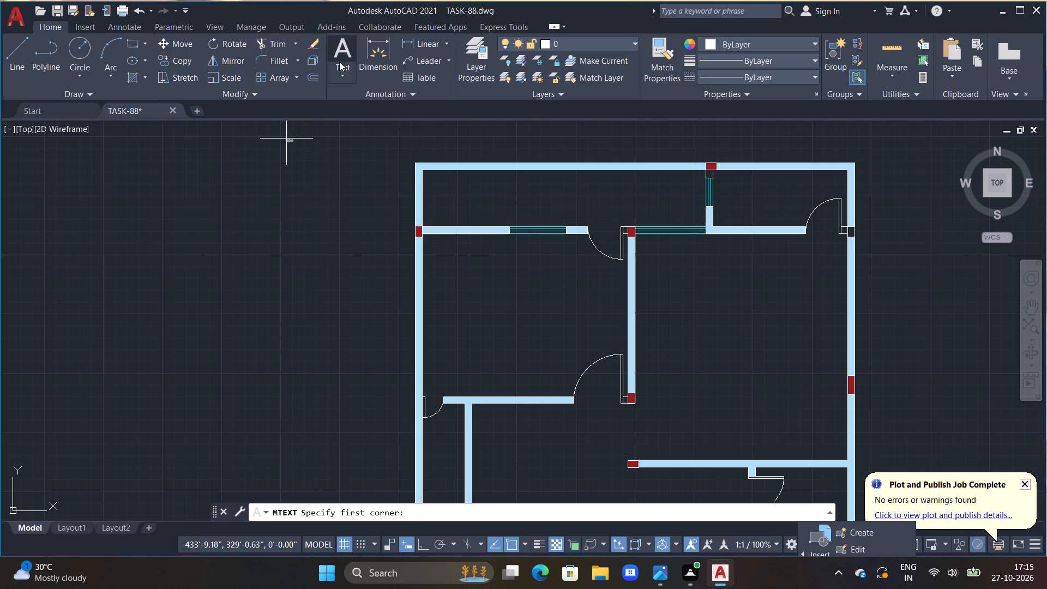
pyautogui.tripleClick(341, 52)
pyautogui.doubleClick(471, 184)
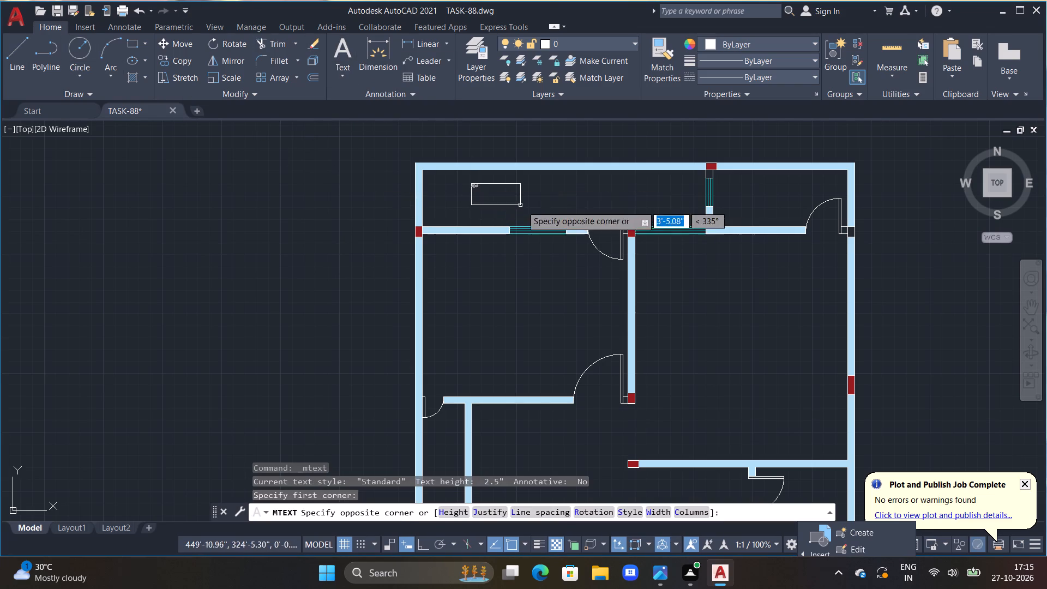
pyautogui.click(601, 206)
pyautogui.press('space')
pyautogui.write('OPEM')
pyautogui.press('BackSpace')
pyautogui.write('N AREA')
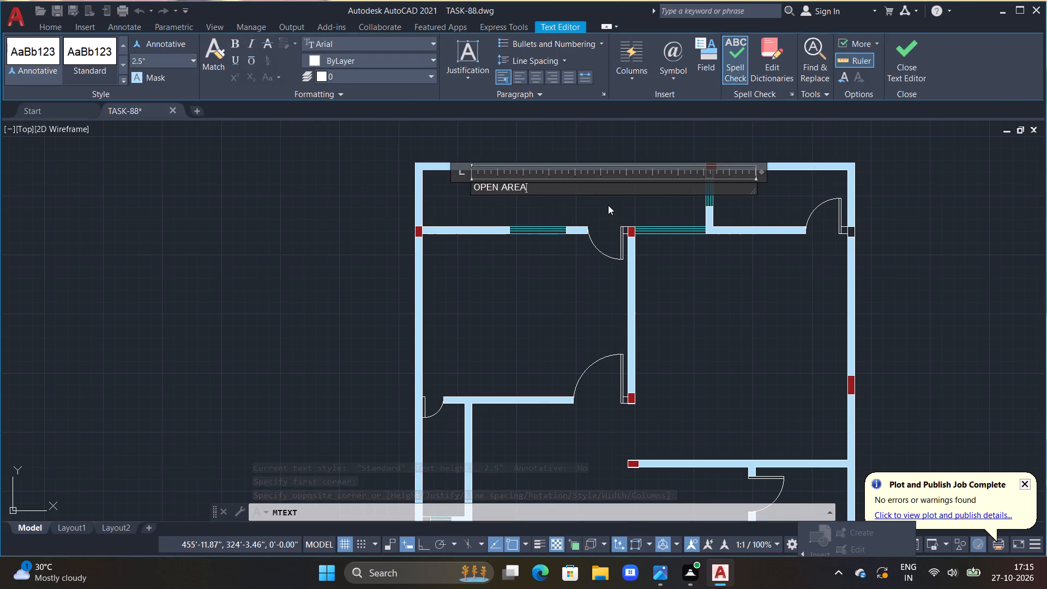
# Add a second line reading 18'8"X4'0" to the OPEN AREA label and finish the text.
pyautogui.press('Return')
pyautogui.press('space')
pyautogui.press('space')
pyautogui.write("18'")
pyautogui.write('8"X')
pyautogui.write('4\'0"')
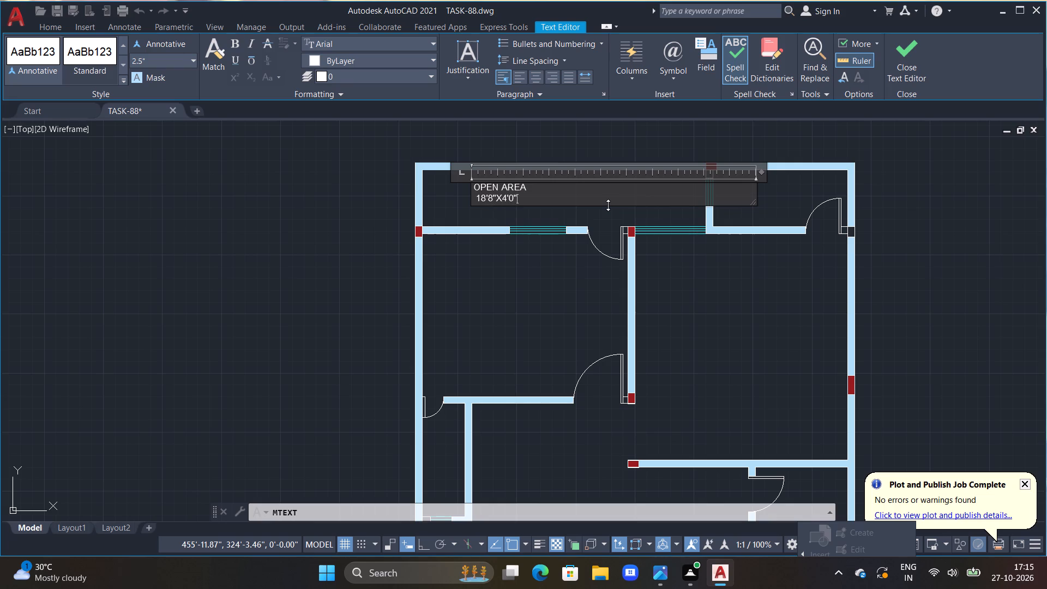
pyautogui.scroll(2, 490, 190)
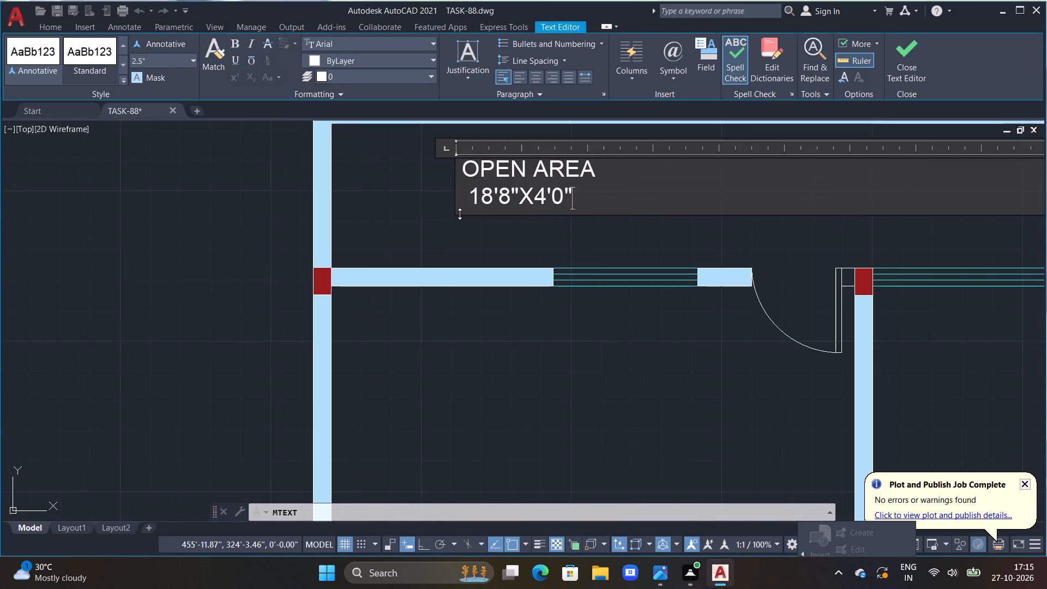
pyautogui.click(455, 217)
# Set the OPEN AREA label's text height to 9" and deselect it.
pyautogui.click(480, 177)
pyautogui.rightClick(480, 177)
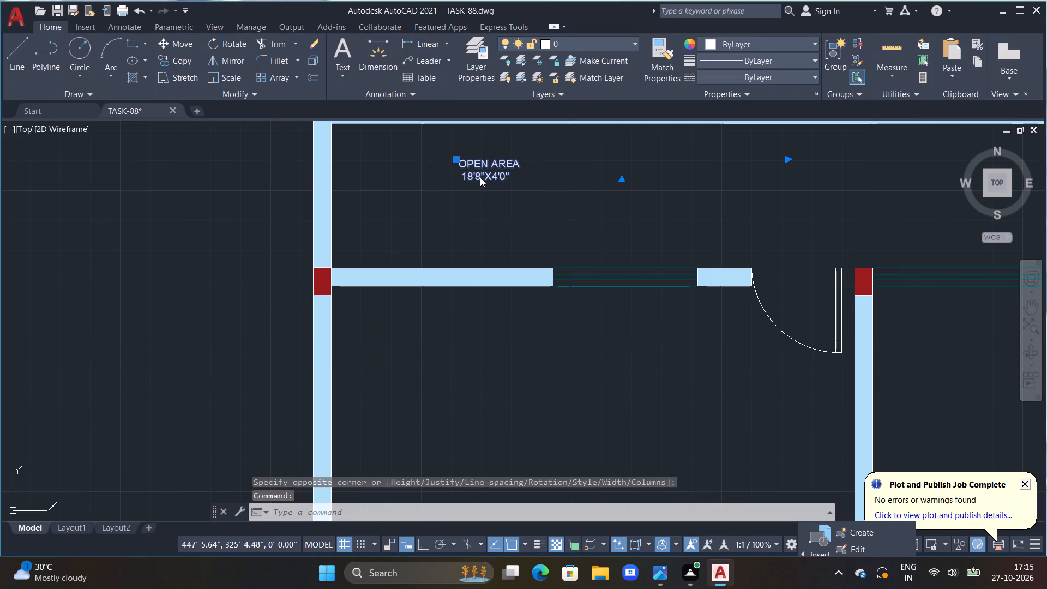
pyautogui.click(507, 525)
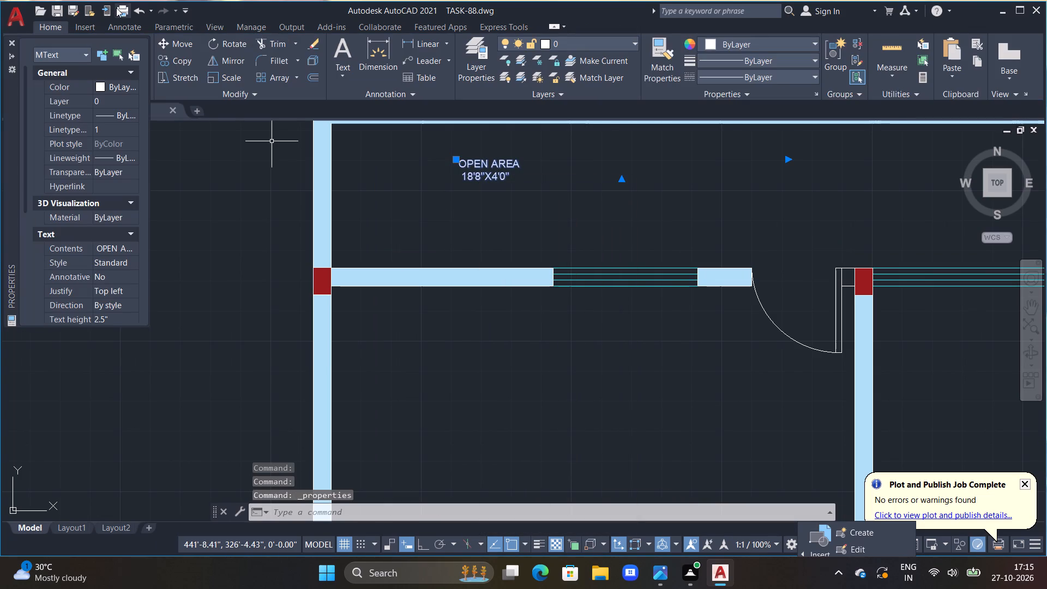
pyautogui.doubleClick(113, 310)
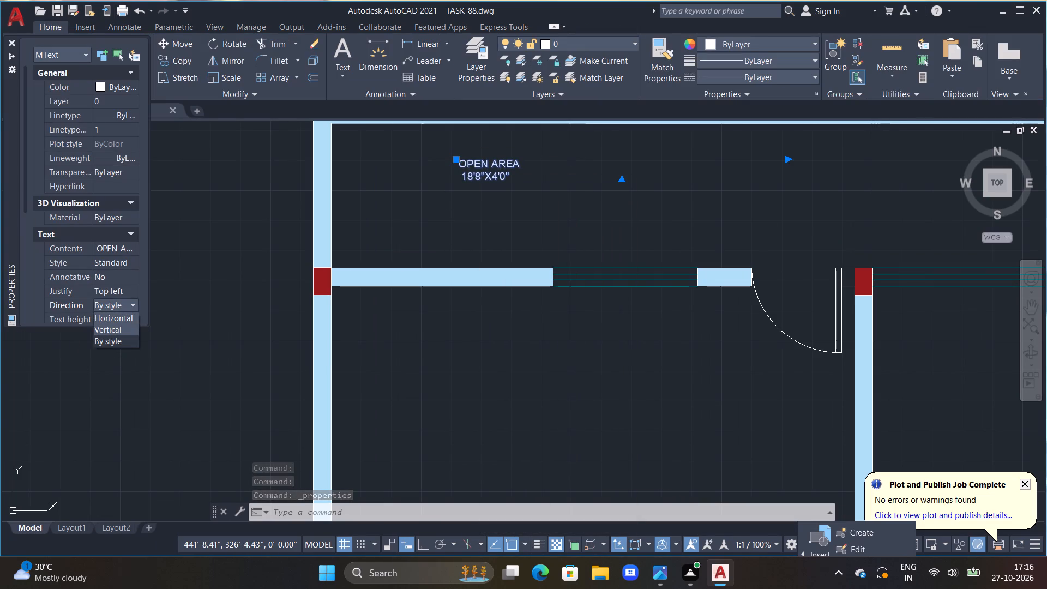
pyautogui.click(72, 317)
pyautogui.click(117, 318)
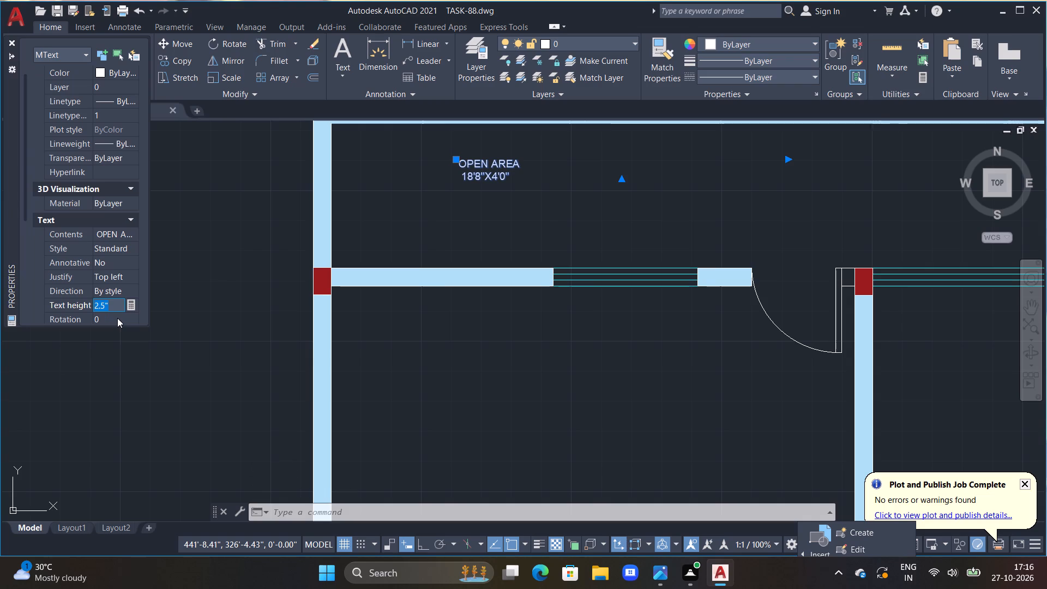
pyautogui.press('BackSpace')
pyautogui.press('9')
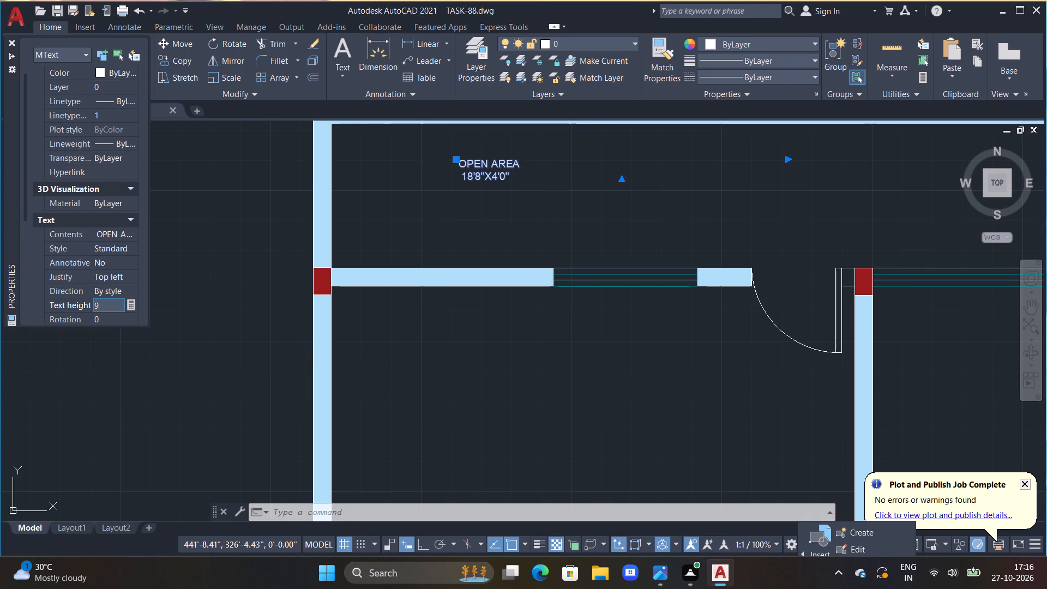
pyautogui.hotkey('shift', '"')
pyautogui.press('Return')
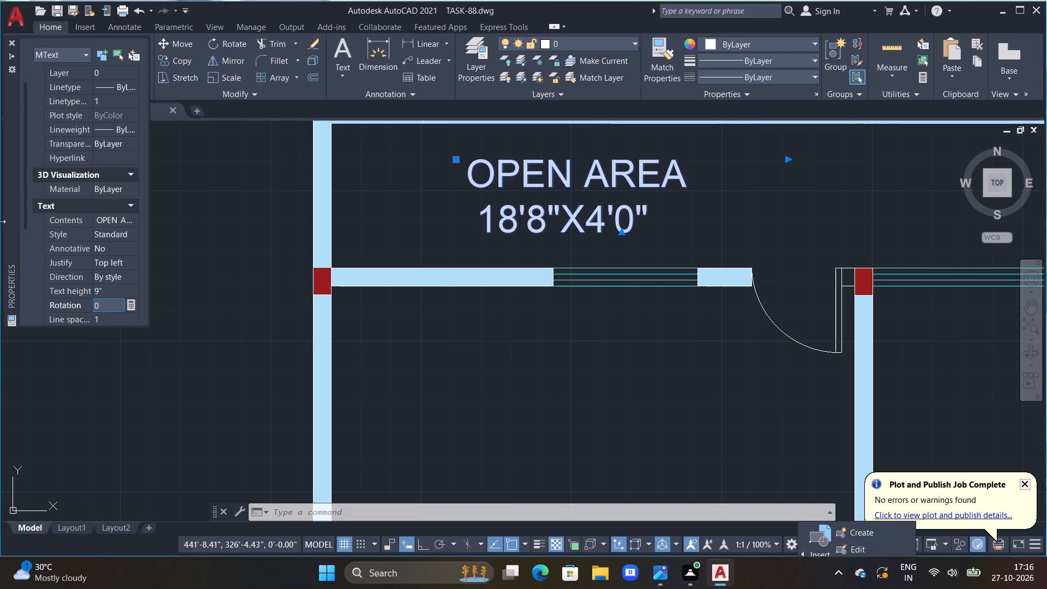
pyautogui.click(6, 39)
pyautogui.press('Escape')
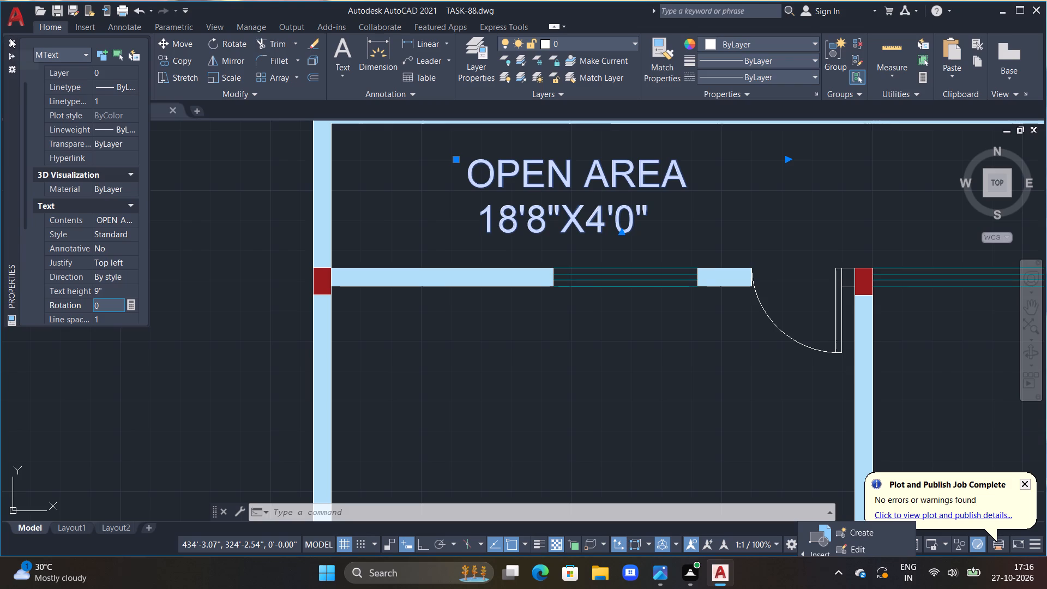
pyautogui.doubleClick(10, 38)
pyautogui.press('Escape')
pyautogui.press('Escape')
# Copy the OPEN AREA label into the small upper-right corner room, the large room below it and the upper-left room.
pyautogui.scroll(-3, 263, 154)
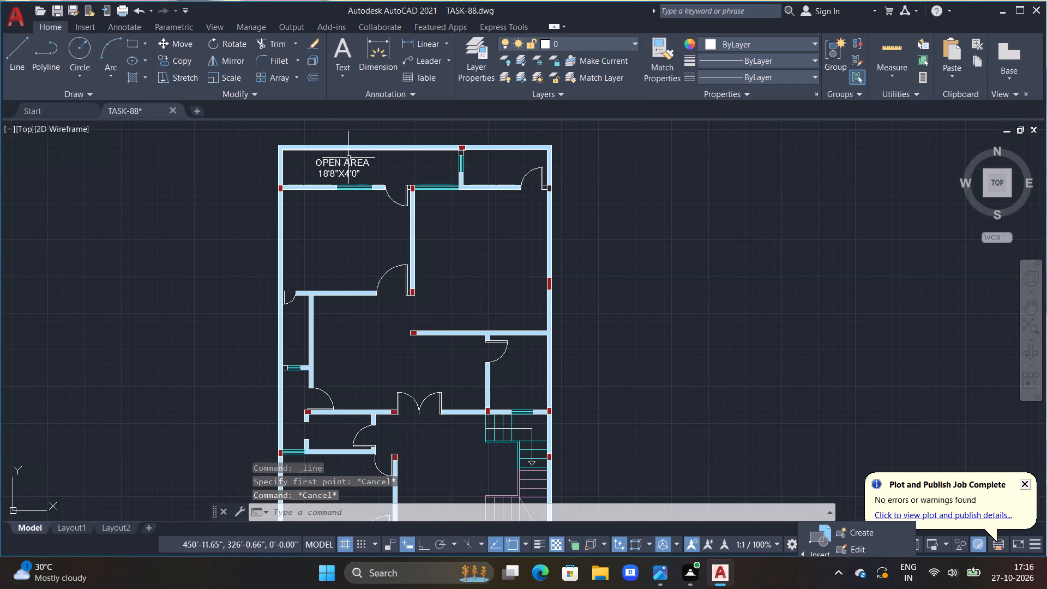
pyautogui.moveTo(244, 197); pyautogui.dragTo(364, 206, button='middle')
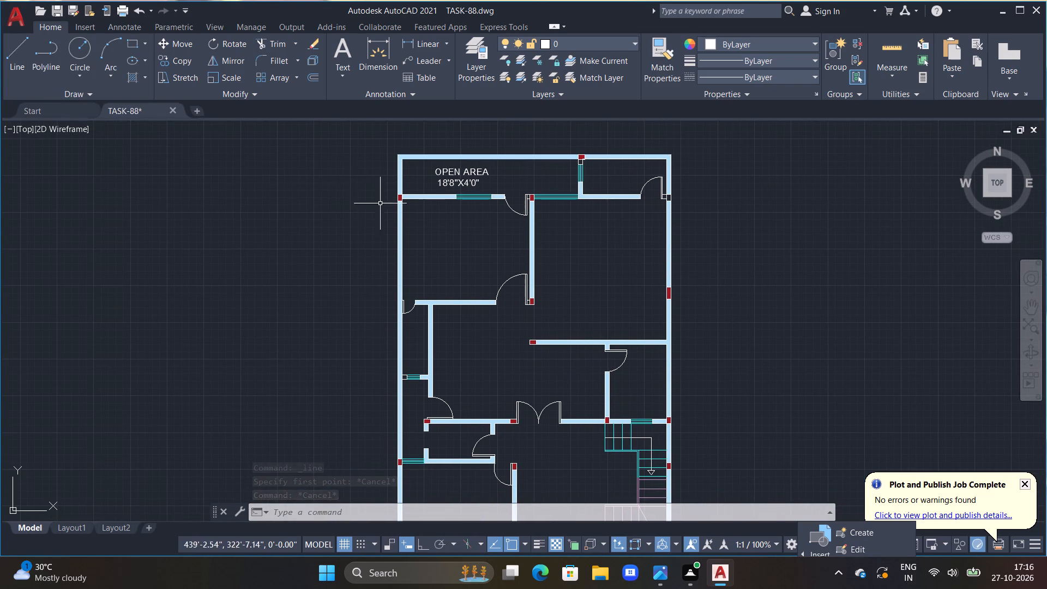
pyautogui.scroll(1, 489, 213)
pyautogui.moveTo(473, 225); pyautogui.dragTo(452, 290, button='middle')
pyautogui.click(429, 230)
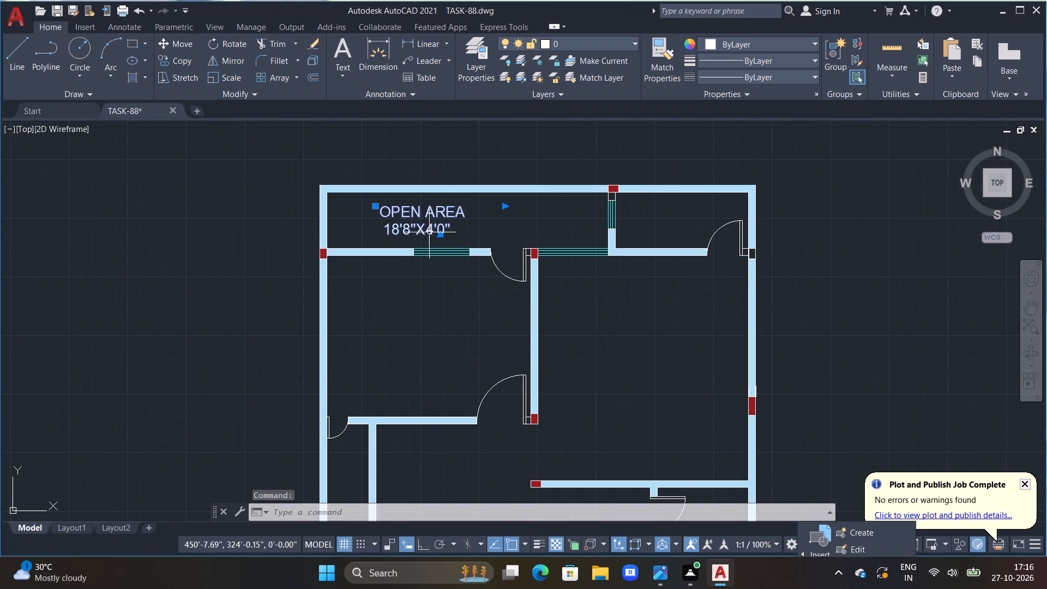
pyautogui.write('CO')
pyautogui.press('space')
pyautogui.moveTo(429, 232); pyautogui.dragTo(448, 233)
pyautogui.doubleClick(674, 229)
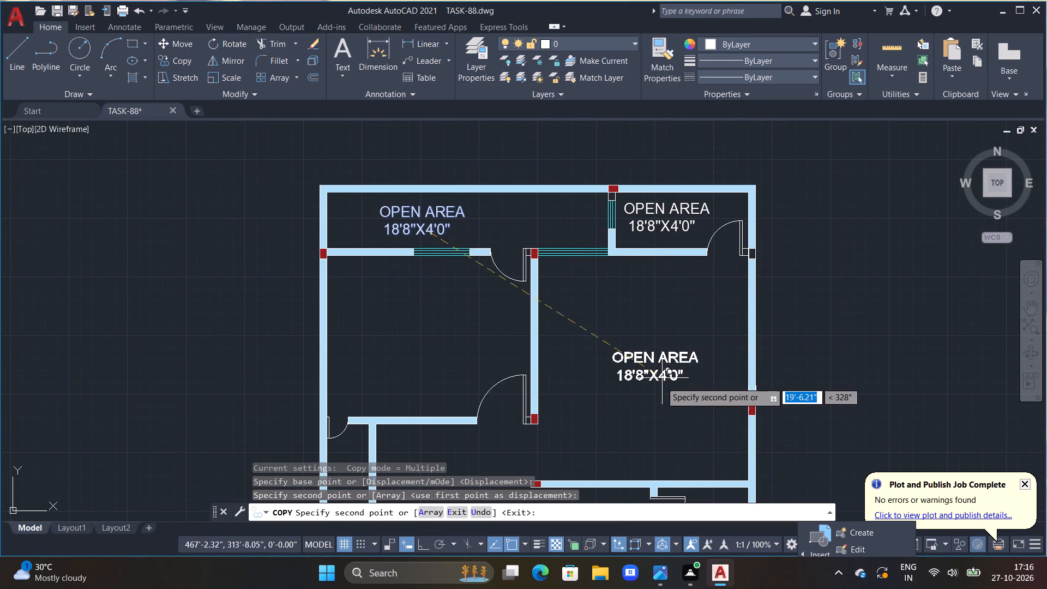
pyautogui.doubleClick(660, 384)
pyautogui.click(422, 344)
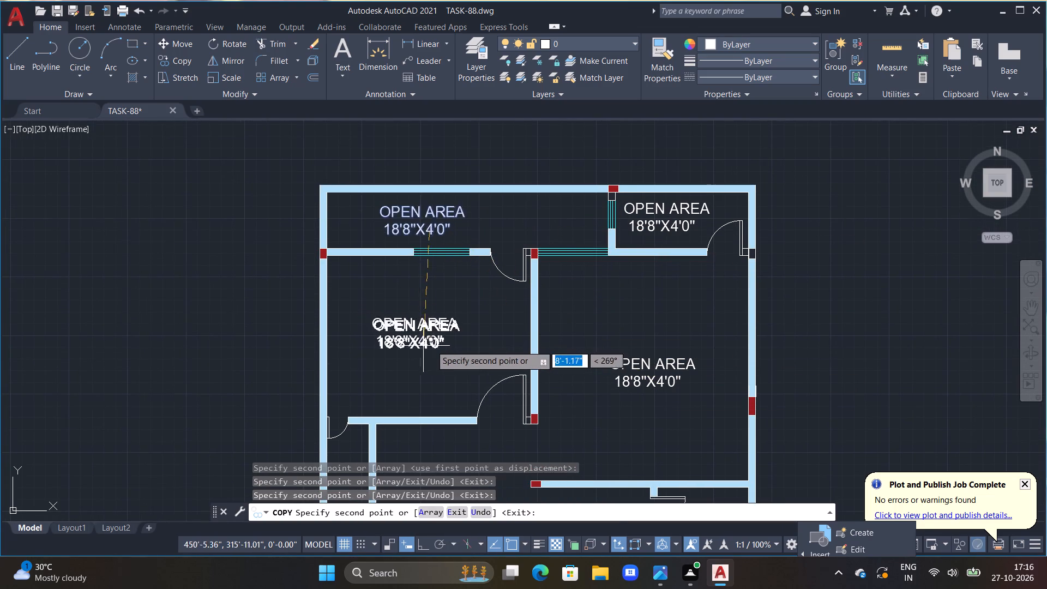
# Continue copying the label into the central room, the small room above the staircase and the narrow room along the left outer wall.
pyautogui.scroll(1, 442, 339)
pyautogui.moveTo(441, 324); pyautogui.dragTo(450, 182, button='middle')
pyautogui.scroll(-1, 466, 296)
pyautogui.moveTo(464, 394); pyautogui.dragTo(476, 312, button='middle')
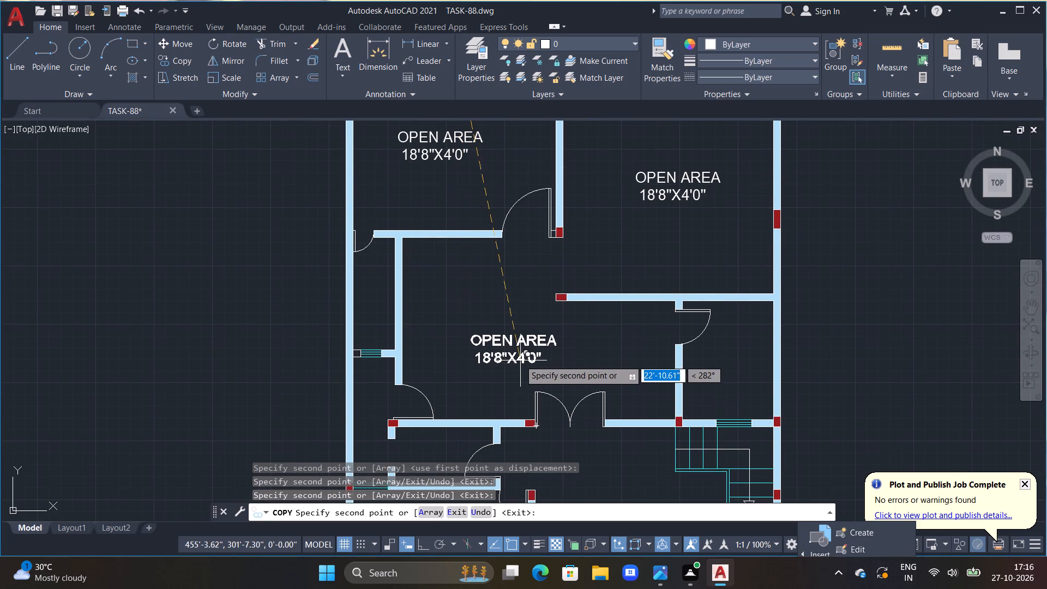
pyautogui.click(517, 359)
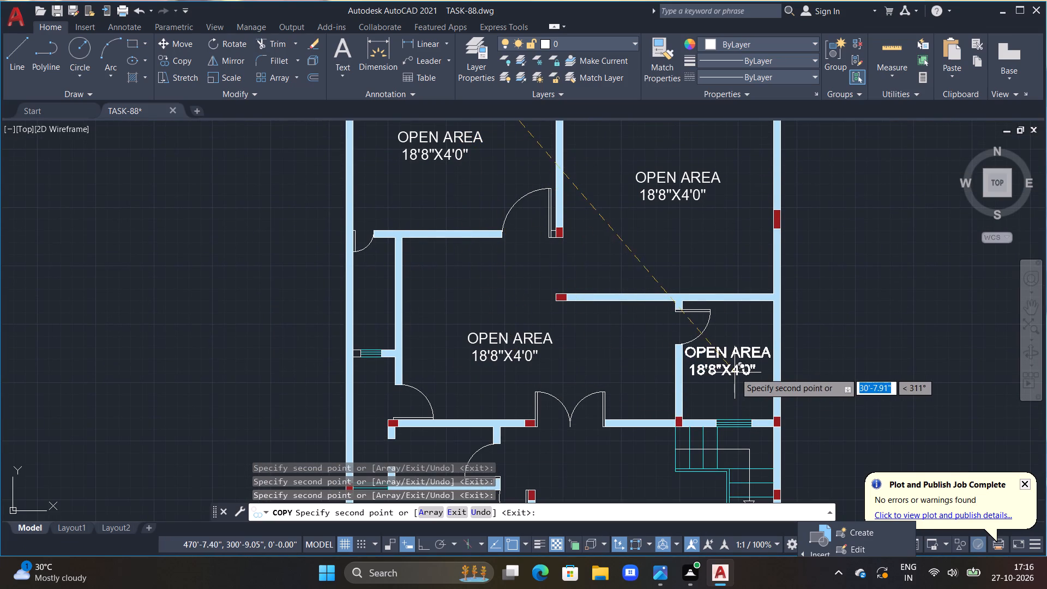
pyautogui.click(732, 375)
pyautogui.click(377, 306)
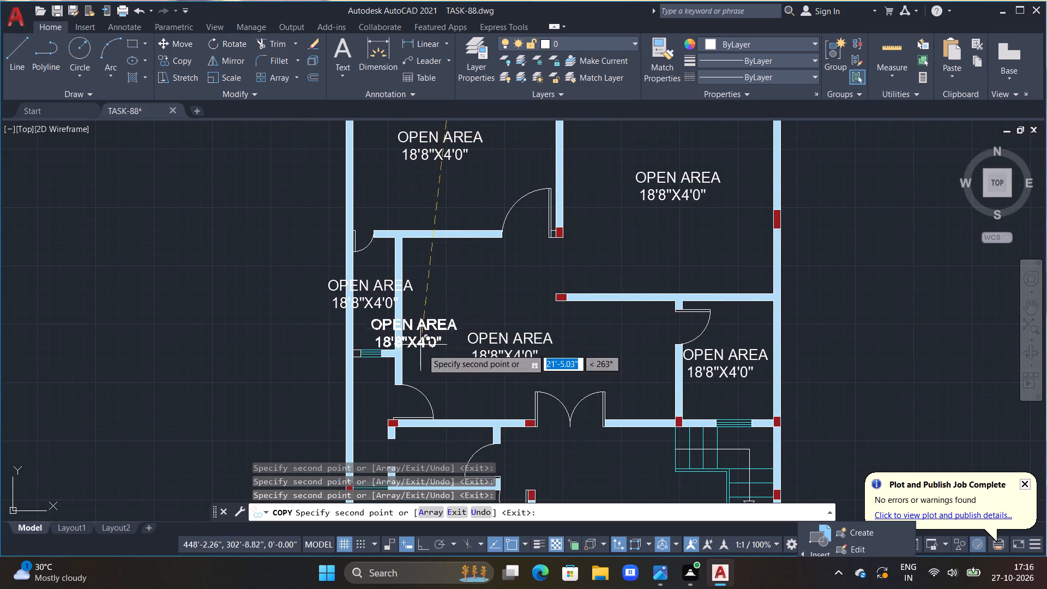
# Place further label copies in the two small adjoining spaces on the left, the lower-left room and the open space beside the stairs.
pyautogui.moveTo(429, 386); pyautogui.dragTo(429, 171, button='middle')
pyautogui.click(359, 235)
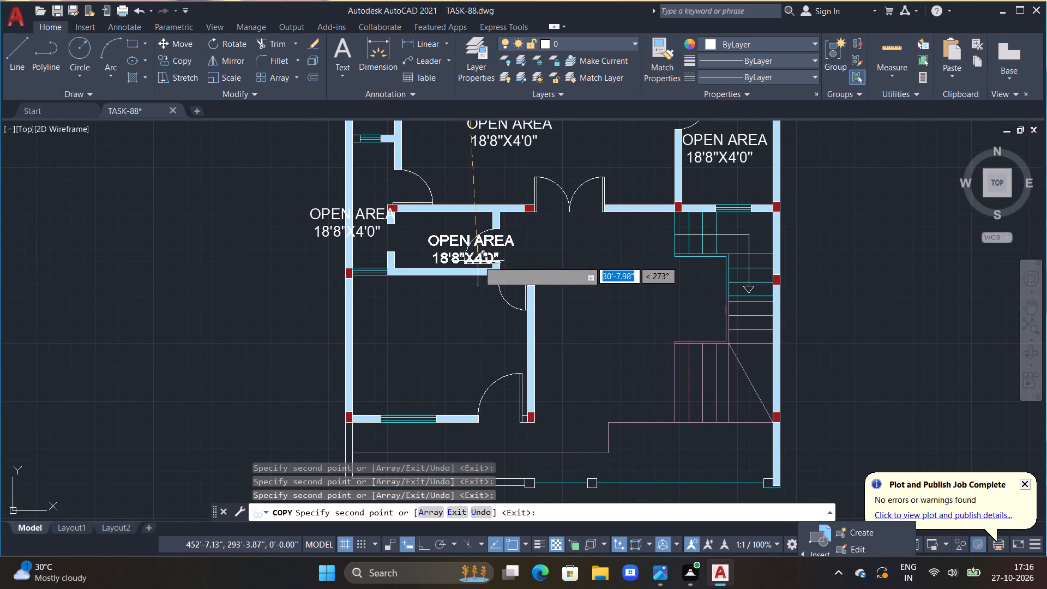
pyautogui.click(447, 251)
pyautogui.moveTo(369, 388); pyautogui.dragTo(358, 344, button='middle')
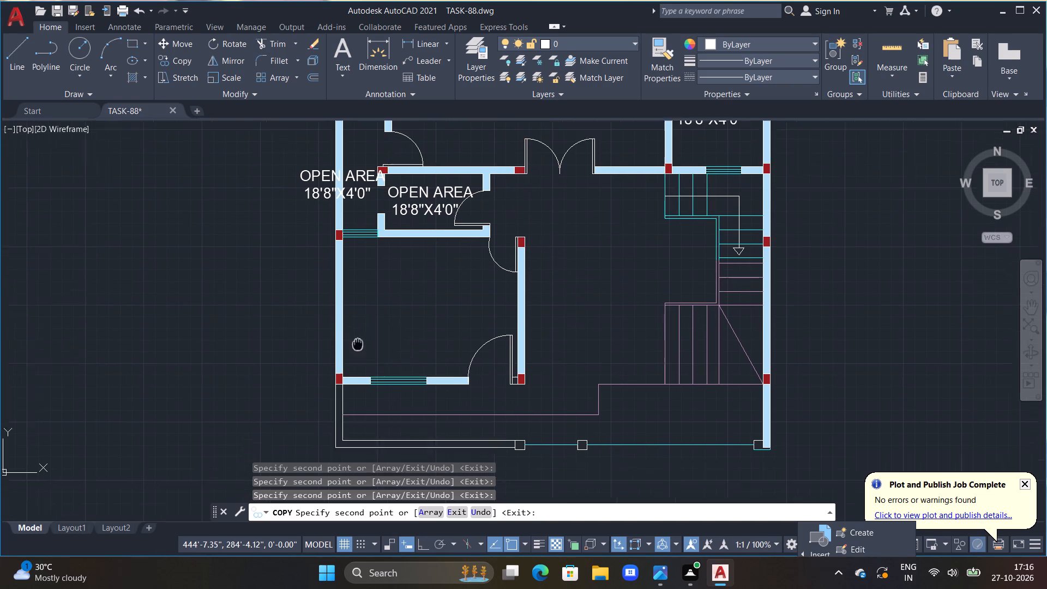
pyautogui.moveTo(358, 344); pyautogui.dragTo(360, 262, button='middle')
pyautogui.doubleClick(423, 237)
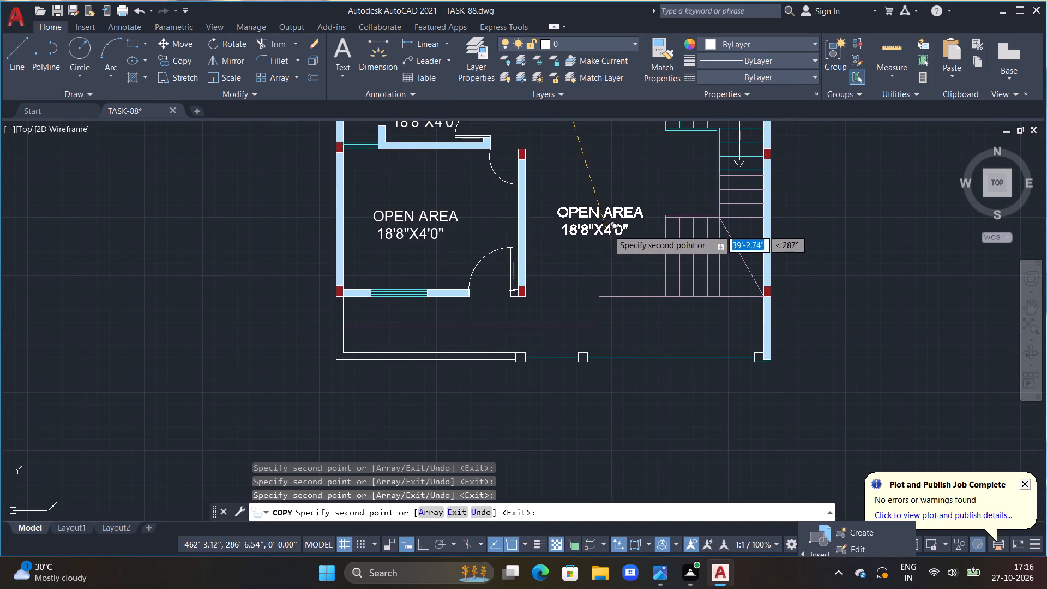
pyautogui.doubleClick(609, 220)
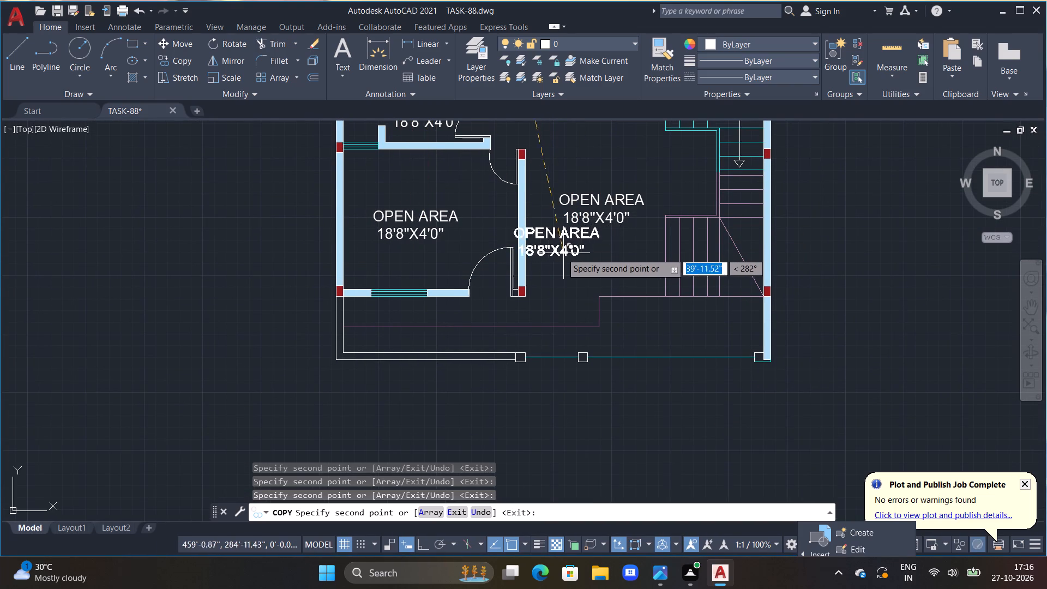
# Place the last label copies in the front strip below the lower-left room and the front area below the stairs, and end copying.
pyautogui.scroll(-1, 473, 282)
pyautogui.scroll(1, 568, 334)
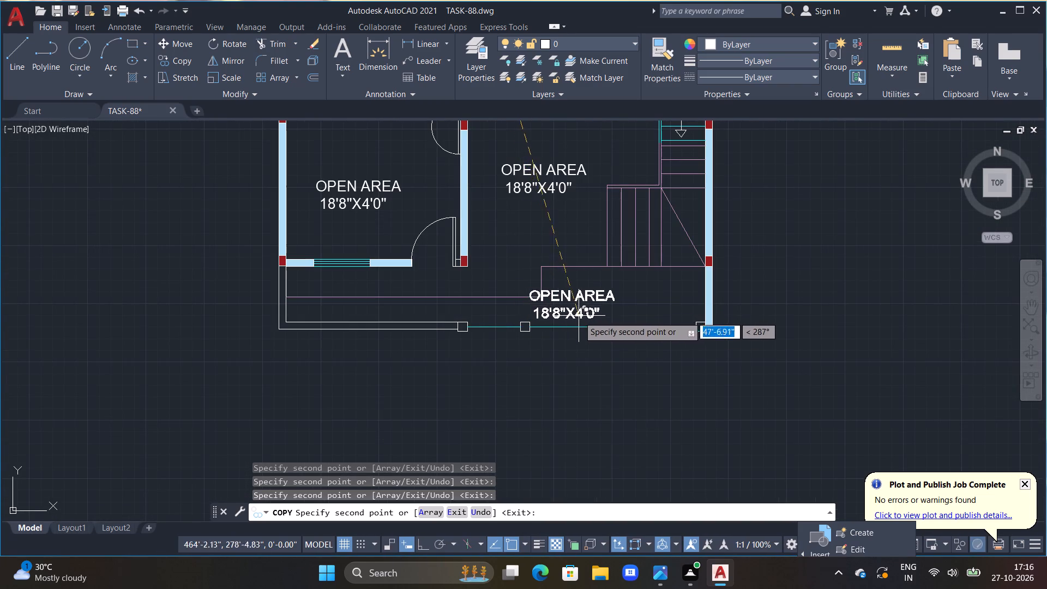
pyautogui.scroll(2, 598, 326)
pyautogui.scroll(-2, 510, 319)
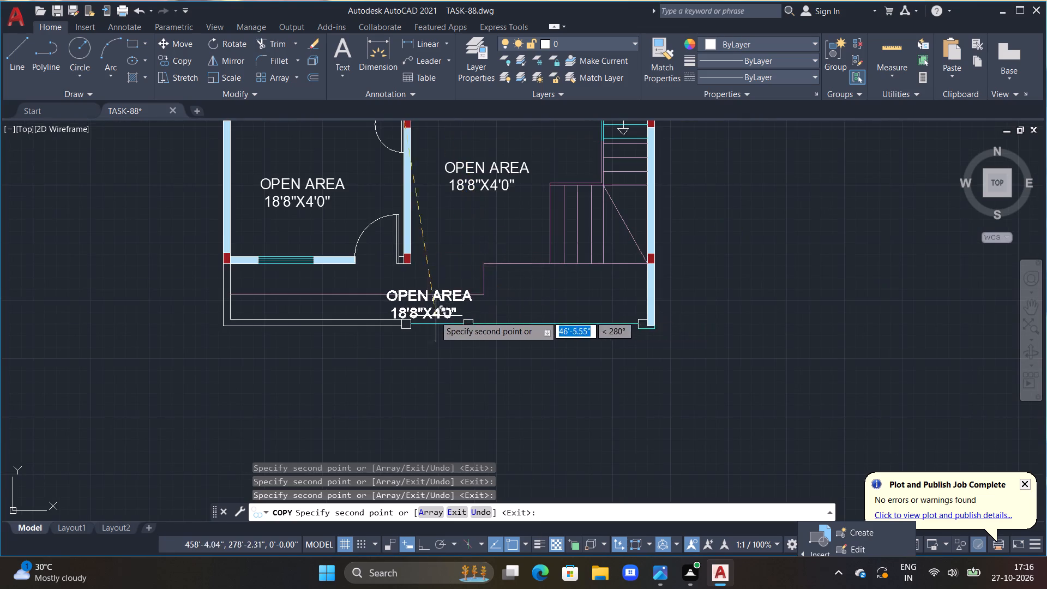
pyautogui.scroll(-1, 431, 317)
pyautogui.scroll(2, 395, 317)
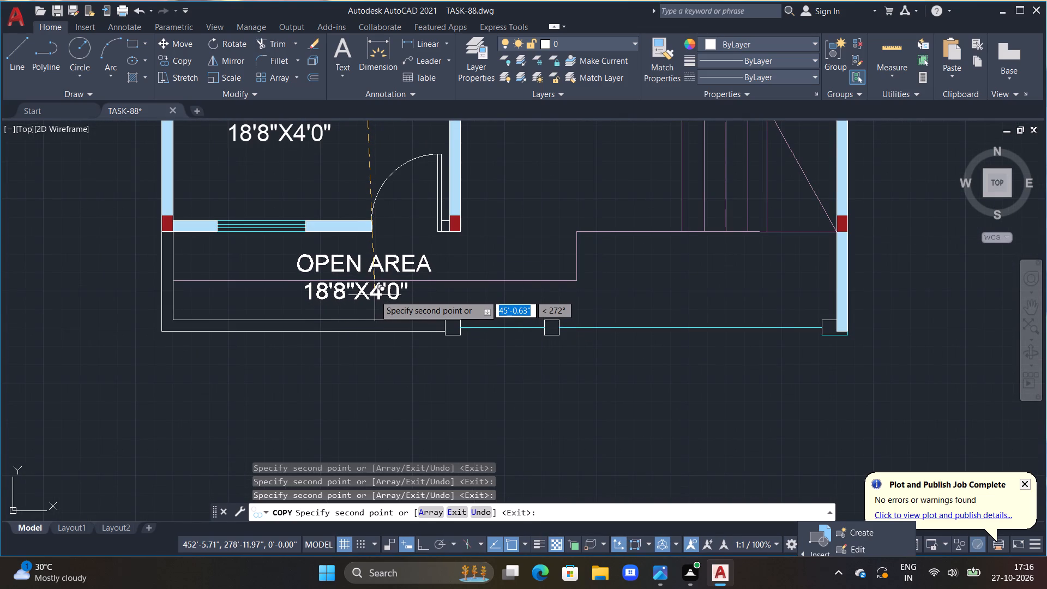
pyautogui.doubleClick(375, 295)
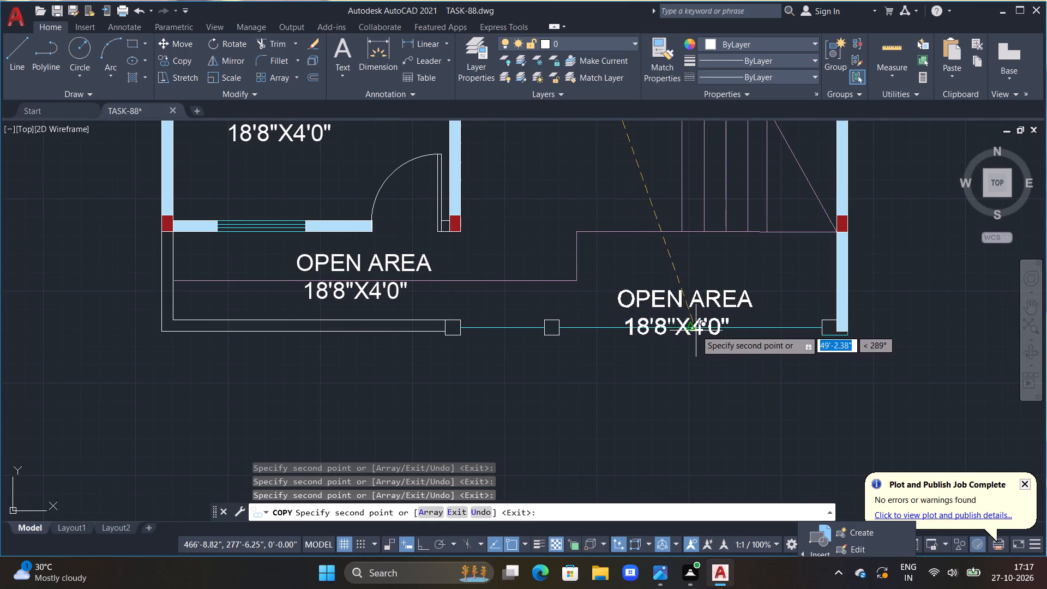
pyautogui.click(700, 316)
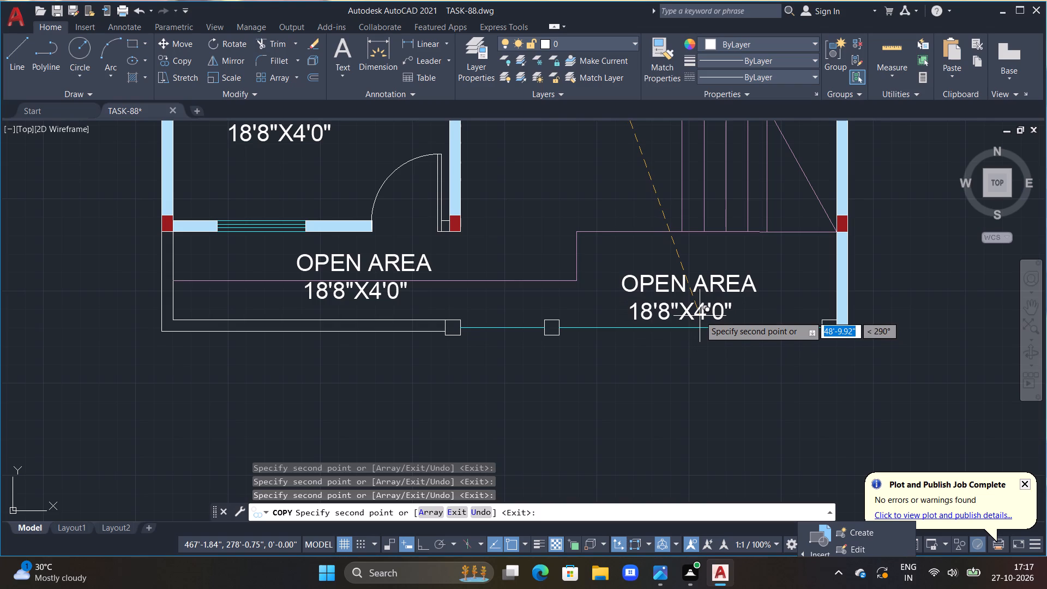
pyautogui.press('Escape')
# Replace the text of the copied label in the plan's small upper-right corner room with BATH and start a second line.
pyautogui.scroll(-4, 320, 183)
pyautogui.moveTo(328, 186); pyautogui.dragTo(390, 353, button='middle')
pyautogui.scroll(1, 390, 347)
pyautogui.scroll(1, 375, 241)
pyautogui.moveTo(376, 177); pyautogui.dragTo(394, 294, button='middle')
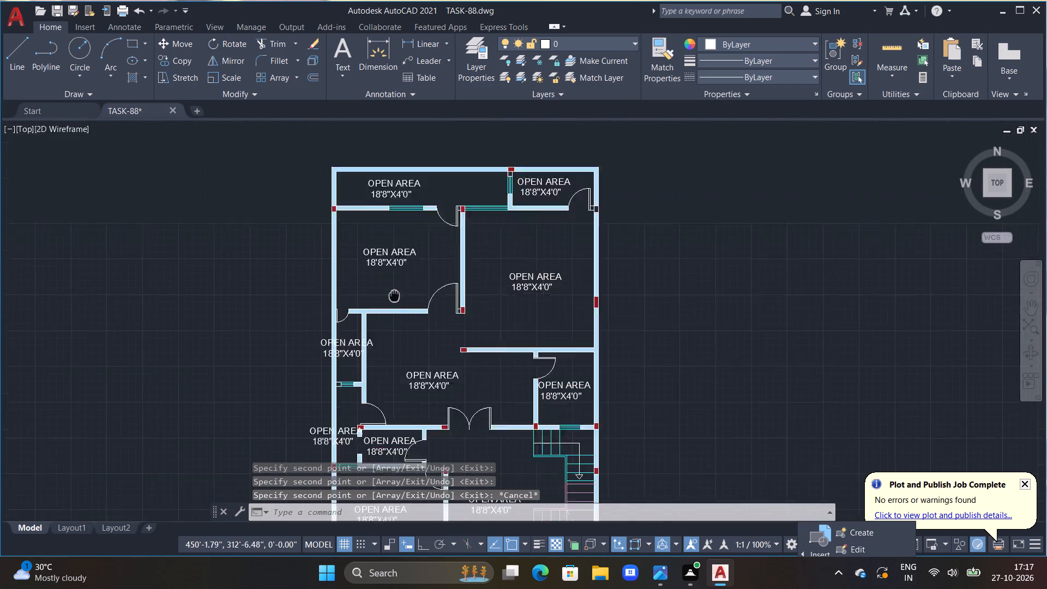
pyautogui.moveTo(394, 294); pyautogui.dragTo(408, 396, button='middle')
pyautogui.scroll(1, 485, 279)
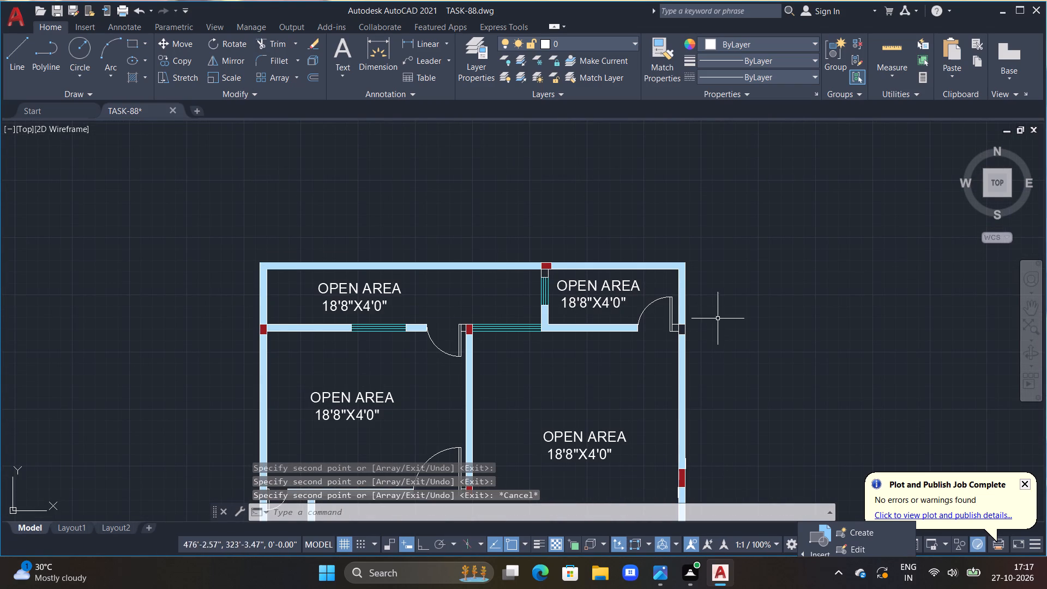
pyautogui.scroll(2, 617, 299)
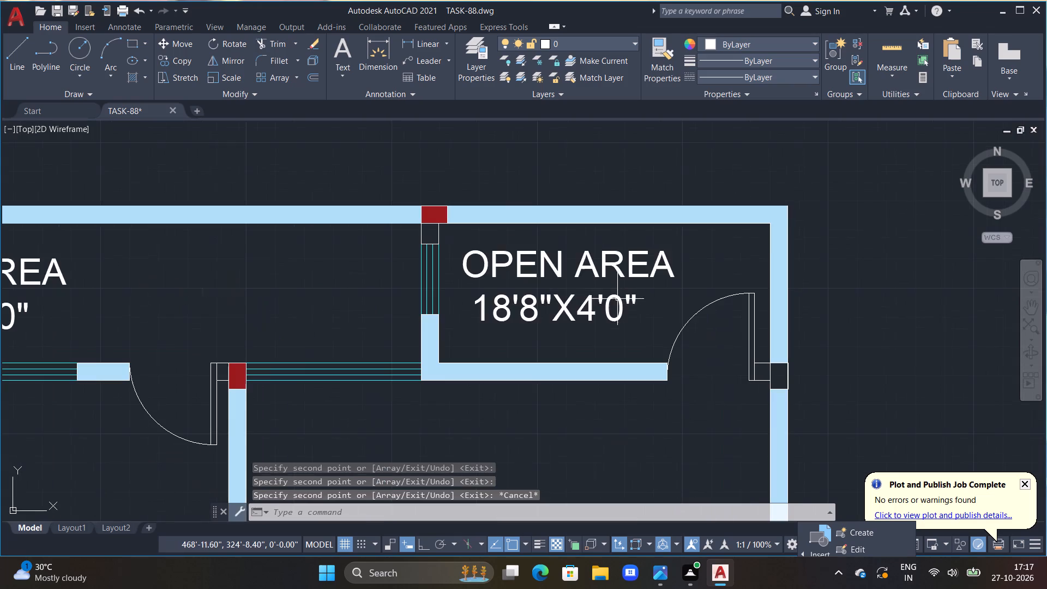
pyautogui.tripleClick(583, 298)
pyautogui.click(583, 299)
pyautogui.scroll(1, 586, 296)
pyautogui.doubleClick(669, 304)
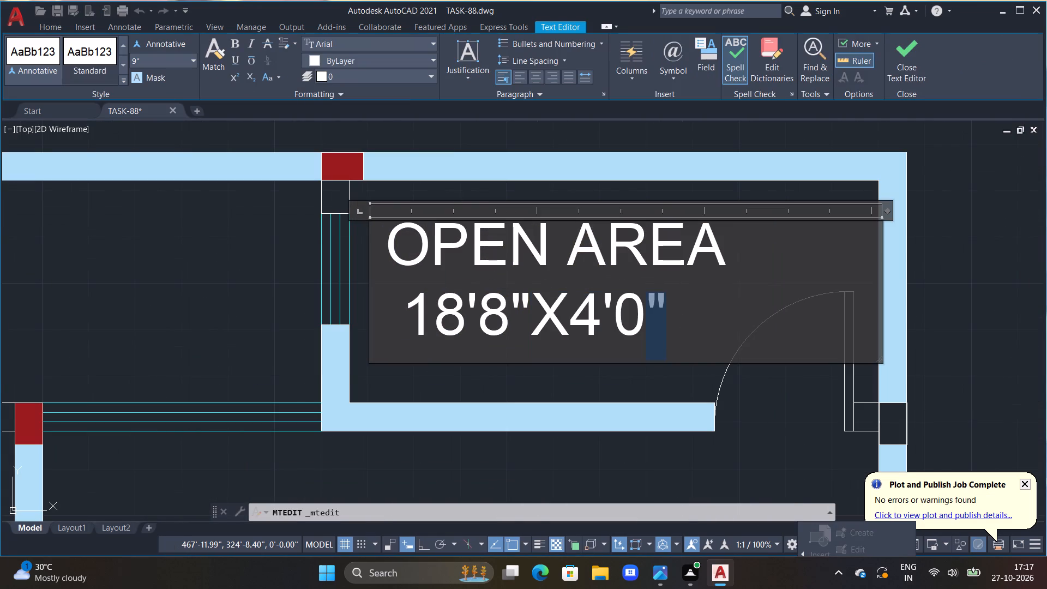
pyautogui.press('BackSpace')
pyautogui.press('BackSpace')
pyautogui.press('BackSpace')
pyautogui.press('BackSpace')
pyautogui.press('BackSpace')
pyautogui.press('BackSpace')
pyautogui.press('BackSpace')
pyautogui.press('BackSpace')
pyautogui.press('BackSpace')
pyautogui.press('BackSpace')
pyautogui.press('BackSpace')
pyautogui.press('BackSpace')
pyautogui.press('BackSpace')
pyautogui.press('BackSpace')
pyautogui.press('BackSpace')
pyautogui.press('BackSpace')
pyautogui.press('BackSpace')
pyautogui.press('BackSpace')
pyautogui.press('BackSpace')
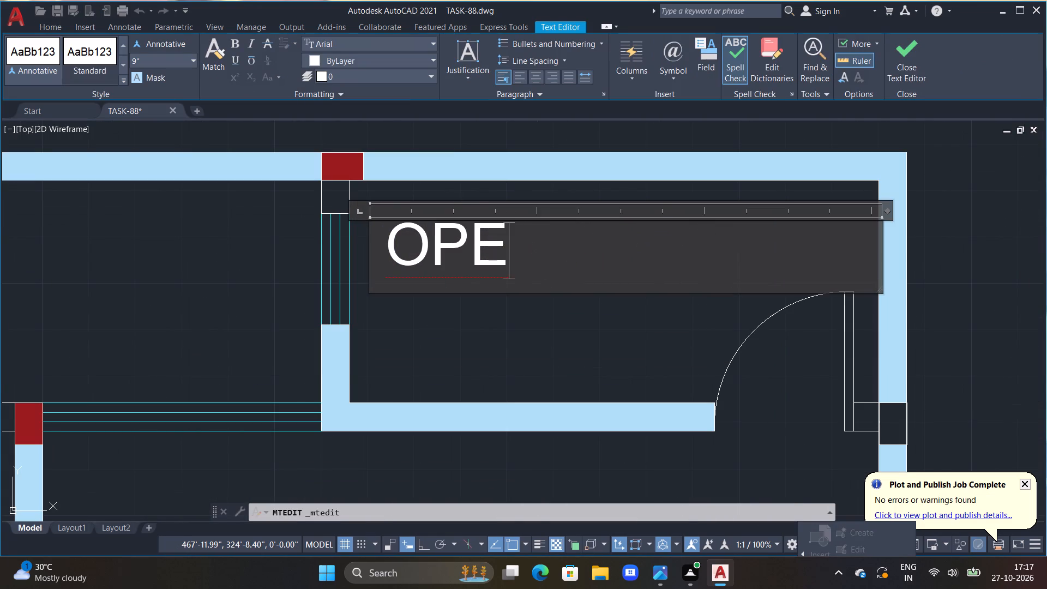
pyautogui.press('BackSpace')
pyautogui.press('BackSpace')
pyautogui.press('BackSpace')
pyautogui.write('BATH')
pyautogui.press('Return')
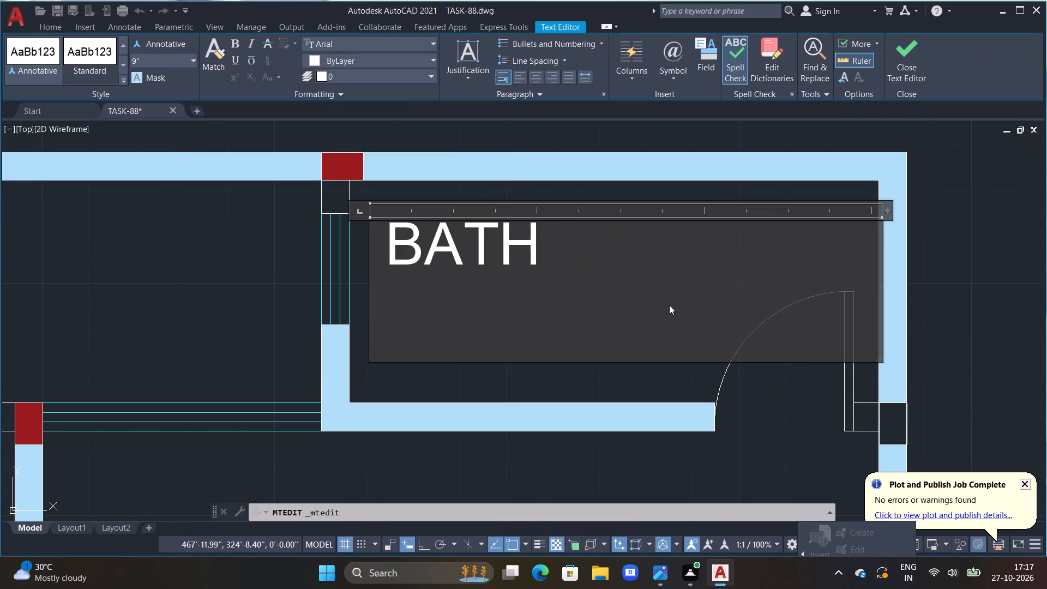
# Enter 10'0"X4'0" as the BATH label's second line, indent BATH by one more space and finish the text.
pyautogui.write('10\'0"X')
pyautogui.write('4\'0"')
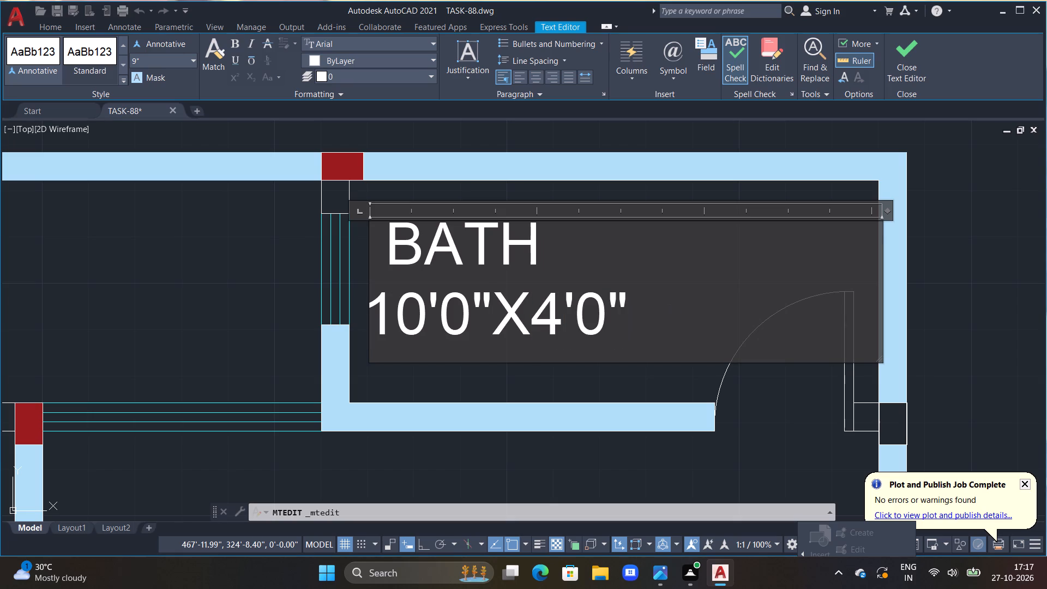
pyautogui.click(391, 248)
pyautogui.press('space')
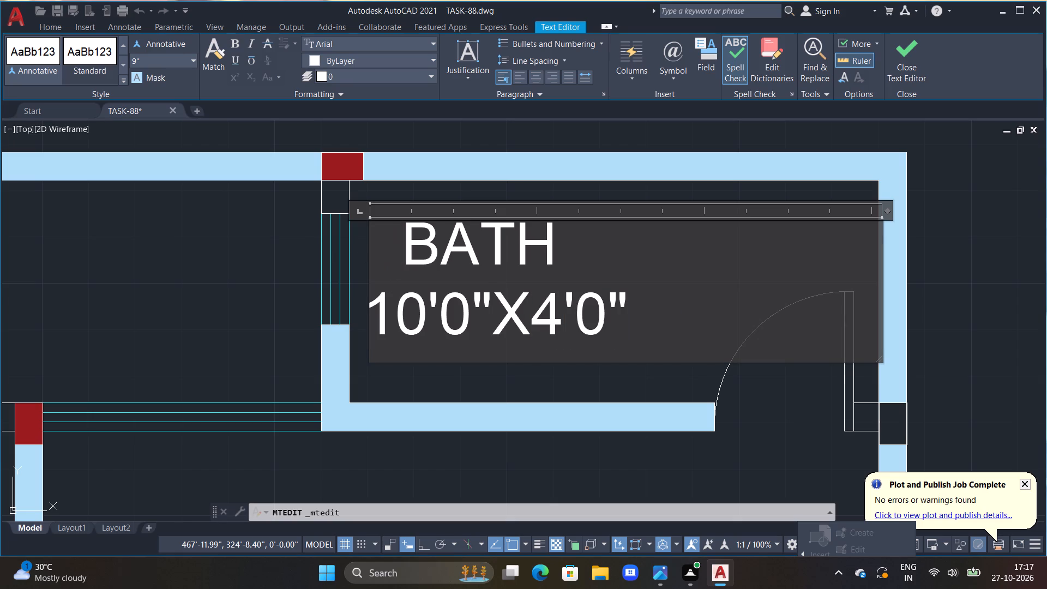
pyautogui.click(277, 262)
# Shift the BATH label slightly to the right inside the plan's upper-right corner room.
pyautogui.scroll(-2, 435, 271)
pyautogui.scroll(2, 468, 293)
pyautogui.click(460, 285)
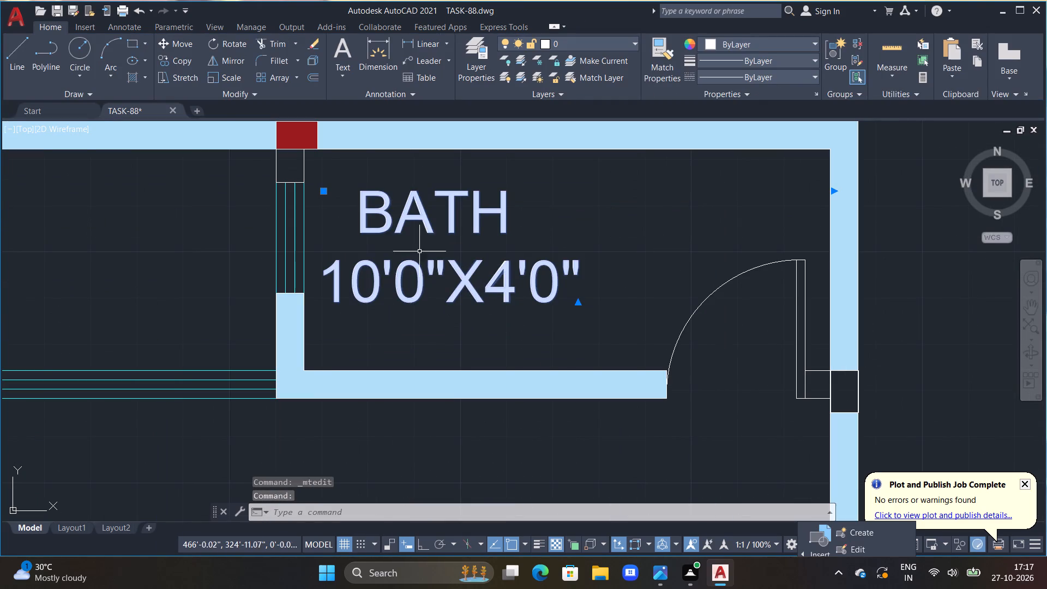
pyautogui.doubleClick(323, 193)
pyautogui.click(360, 191)
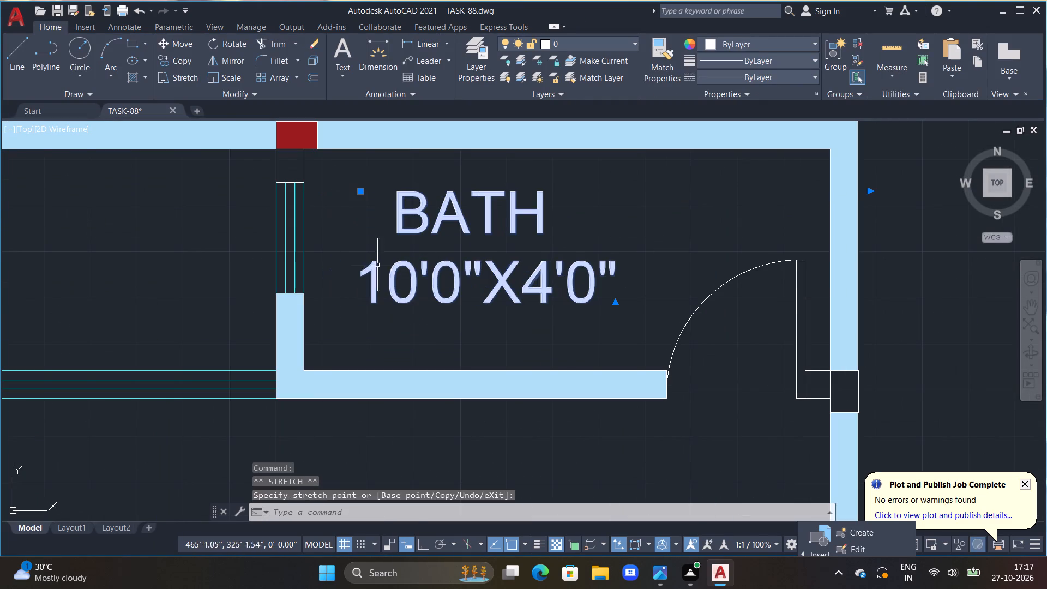
pyautogui.scroll(-2, 441, 320)
pyautogui.press('Escape')
# Replace the copied label's text in the large room below BATH with BED ROOM and start a second line.
pyautogui.scroll(-2, 472, 358)
pyautogui.moveTo(471, 363); pyautogui.dragTo(540, 293, button='middle')
pyautogui.scroll(-1, 496, 339)
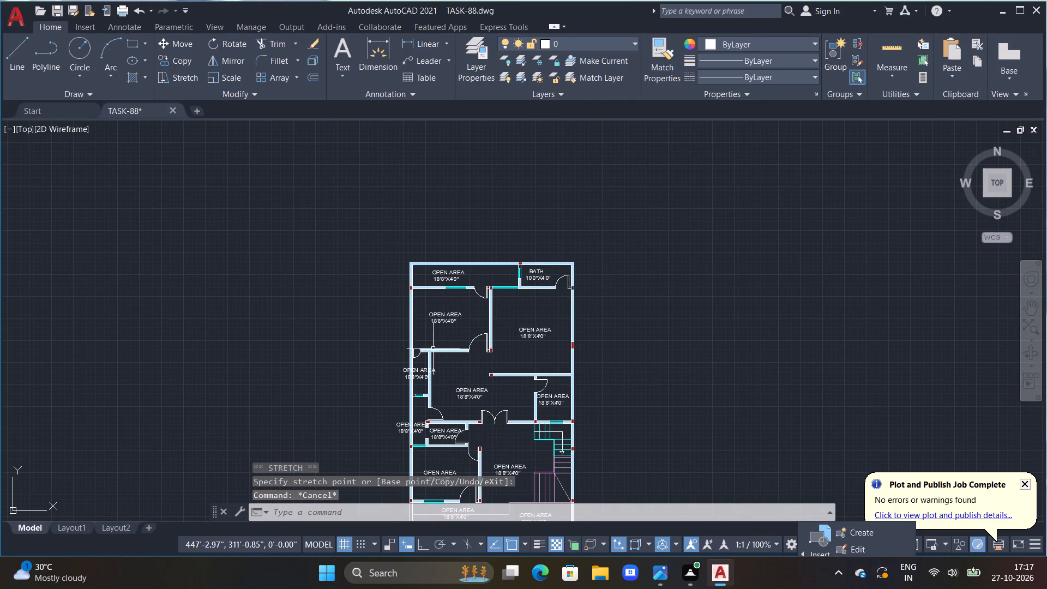
pyautogui.moveTo(494, 378); pyautogui.dragTo(493, 335, button='middle')
pyautogui.scroll(3, 541, 293)
pyautogui.tripleClick(512, 295)
pyautogui.scroll(2, 538, 291)
pyautogui.click(590, 310)
pyautogui.press('BackSpace')
pyautogui.press('BackSpace')
pyautogui.press('BackSpace')
pyautogui.press('BackSpace')
pyautogui.press('BackSpace')
pyautogui.press('BackSpace')
pyautogui.press('BackSpace')
pyautogui.press('BackSpace')
pyautogui.press('BackSpace')
pyautogui.press('BackSpace')
pyautogui.press('BackSpace')
pyautogui.press('BackSpace')
pyautogui.press('BackSpace')
pyautogui.press('BackSpace')
pyautogui.press('BackSpace')
pyautogui.press('BackSpace')
pyautogui.press('BackSpace')
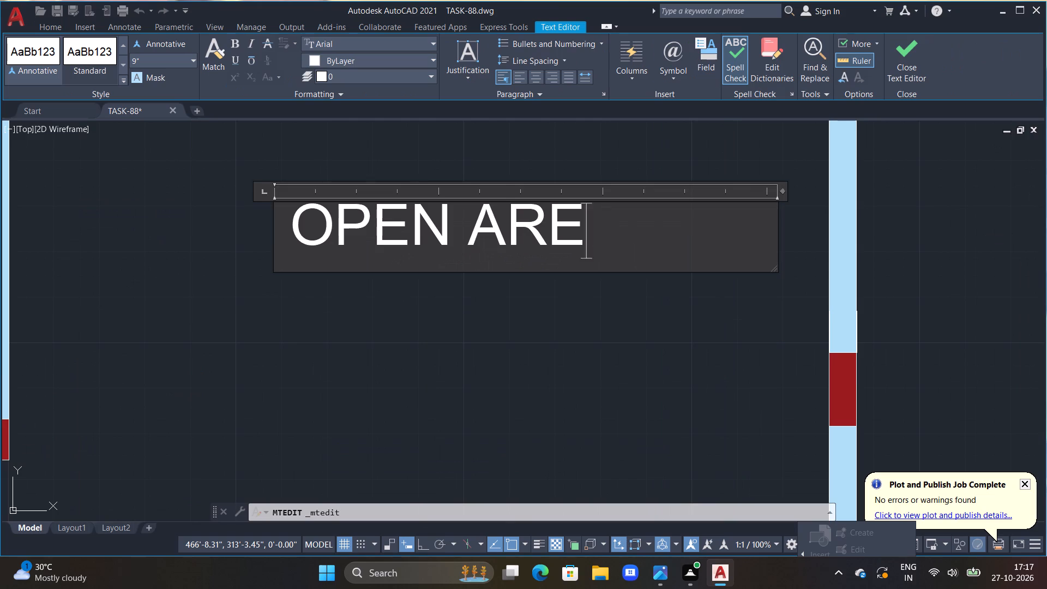
pyautogui.press('BackSpace')
pyautogui.press('BackSpace')
pyautogui.press('BackSpace')
pyautogui.press('BackSpace')
pyautogui.press('BackSpace')
pyautogui.press('space')
pyautogui.write('BED ROOM')
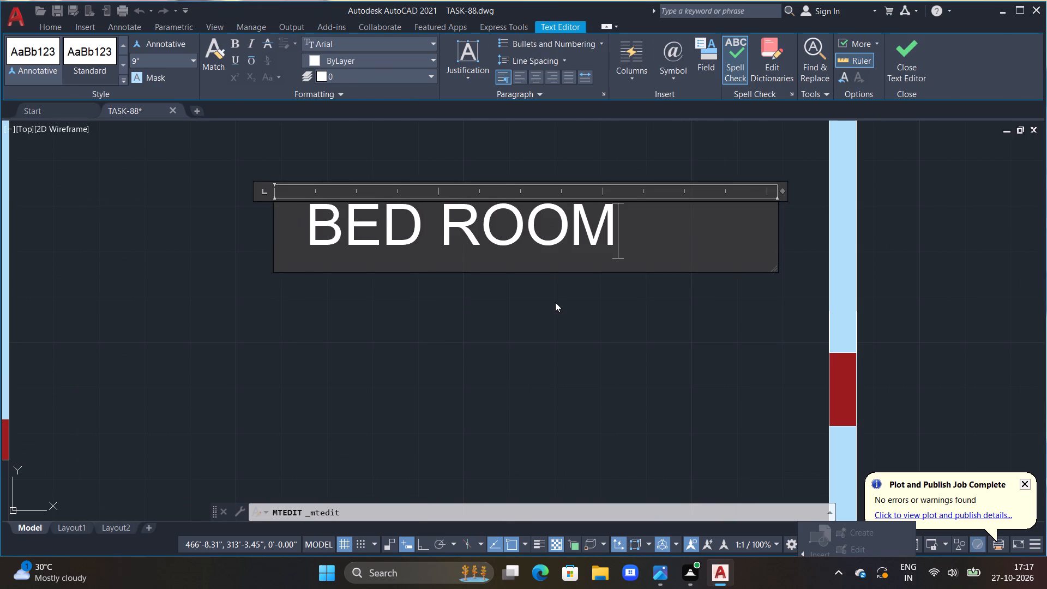
pyautogui.press('Return')
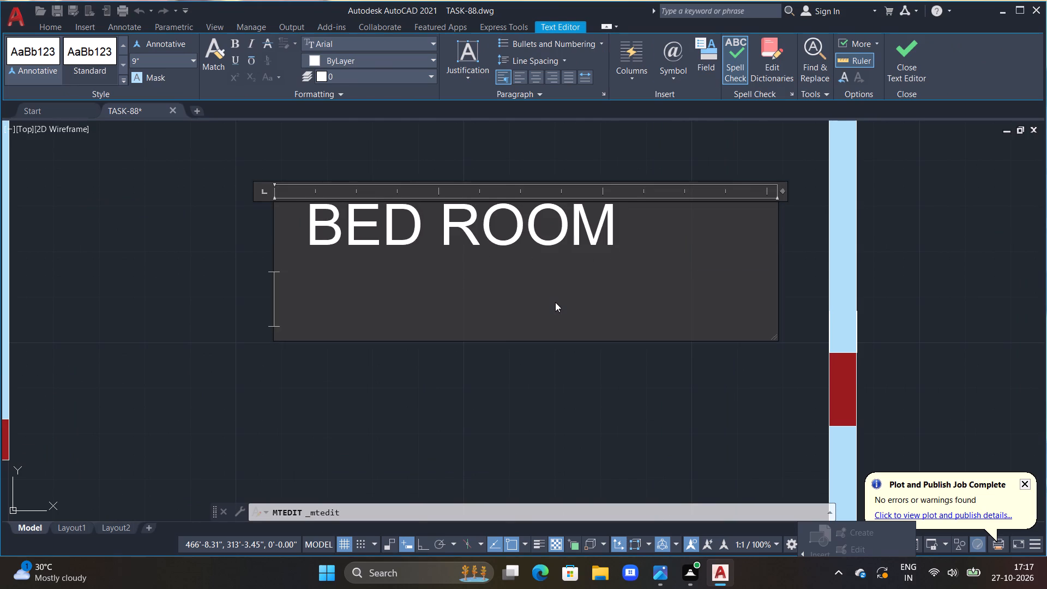
# Enter 14'0"X16'0" as the BED ROOM label's second line, indented by two spaces, and finish the text.
pyautogui.press('space')
pyautogui.press('space')
pyautogui.write("14'")
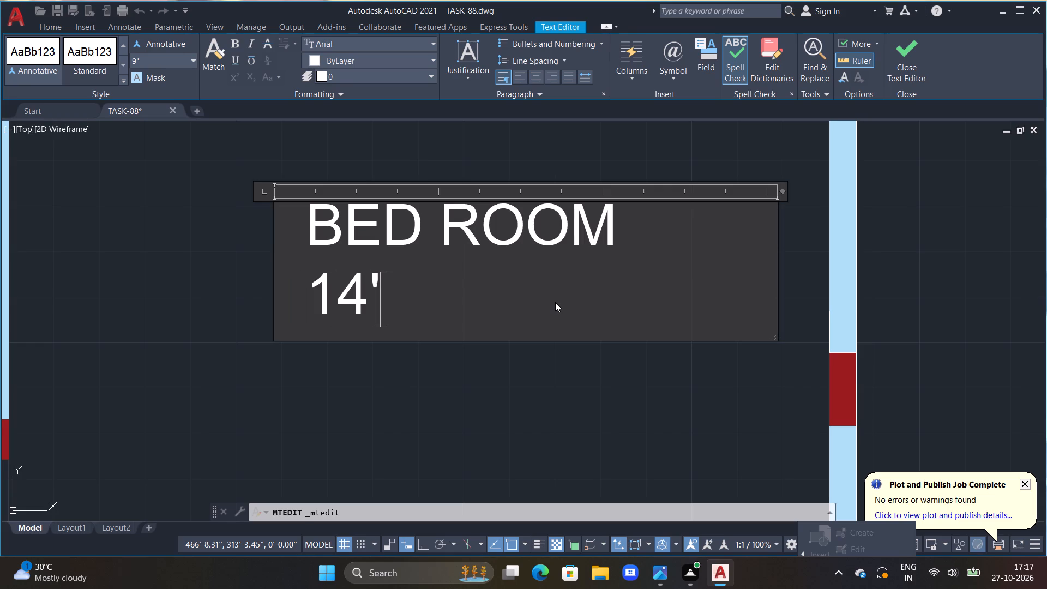
pyautogui.write('0"')
pyautogui.press('x')
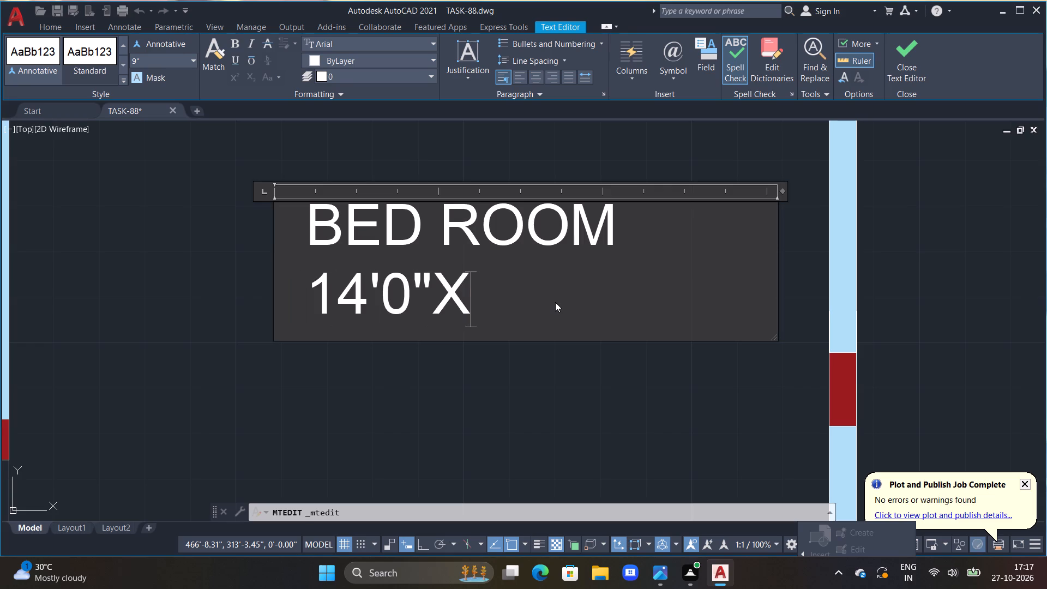
pyautogui.write('16\'0"')
pyautogui.click(578, 351)
# Replace the copied label's text in the small room between BED ROOM and the stairs with KITCHEN and start a second line.
pyautogui.scroll(-5, 579, 351)
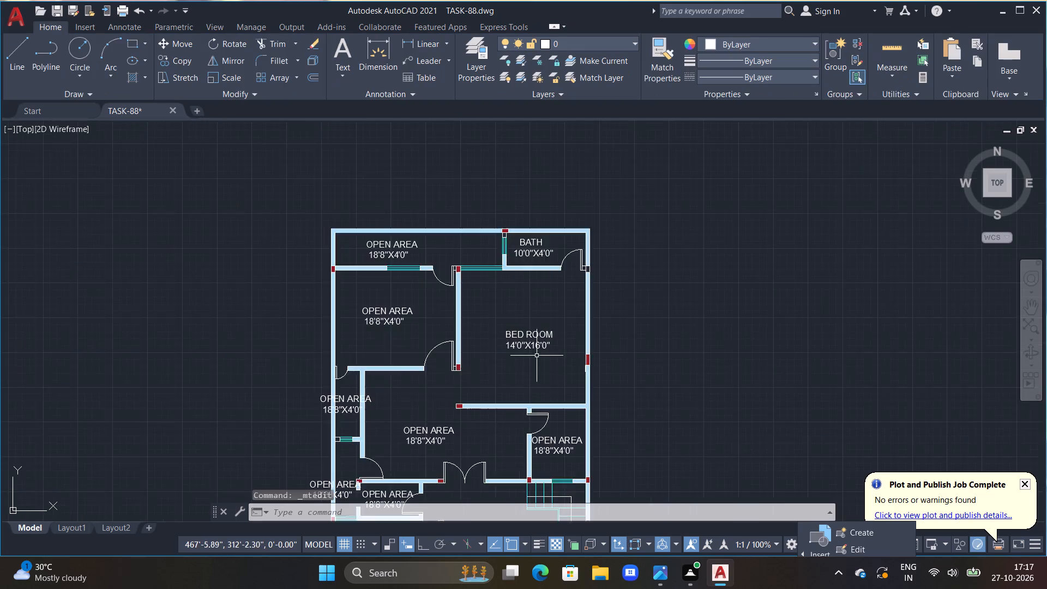
pyautogui.scroll(-2, 536, 356)
pyautogui.moveTo(522, 347); pyautogui.dragTo(576, 312, button='middle')
pyautogui.moveTo(621, 376); pyautogui.dragTo(604, 348, button='middle')
pyautogui.scroll(1, 604, 348)
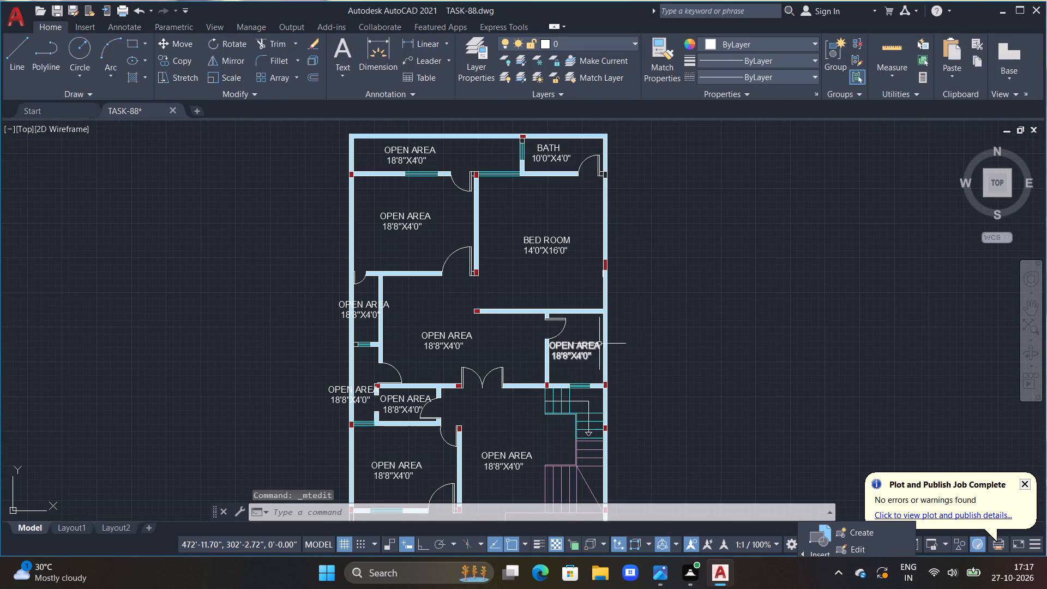
pyautogui.scroll(1, 581, 336)
pyautogui.middleClick(577, 340)
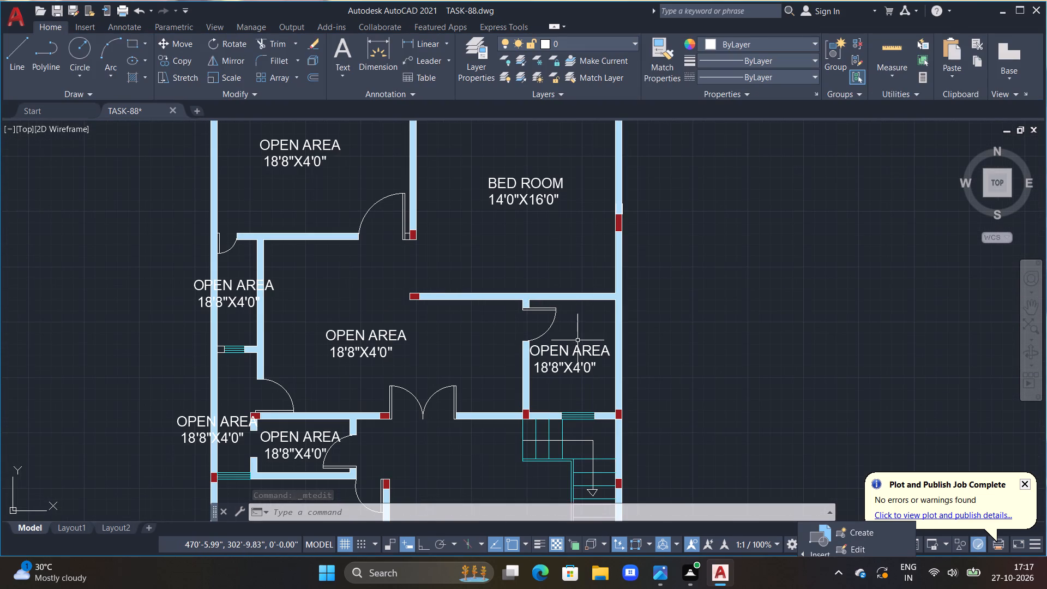
pyautogui.scroll(1, 568, 363)
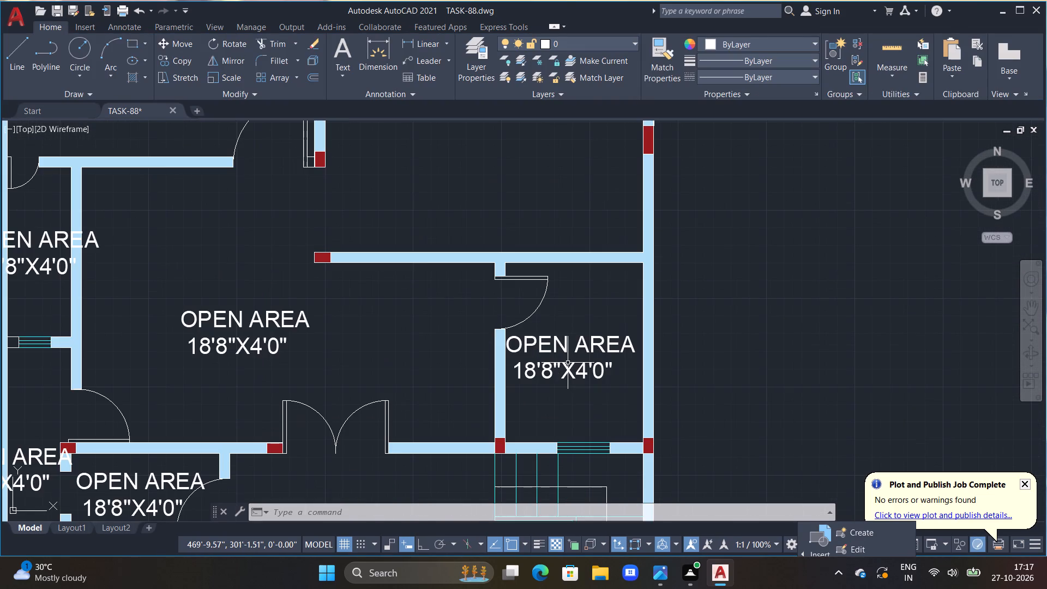
pyautogui.scroll(-3, 570, 363)
pyautogui.scroll(2, 573, 365)
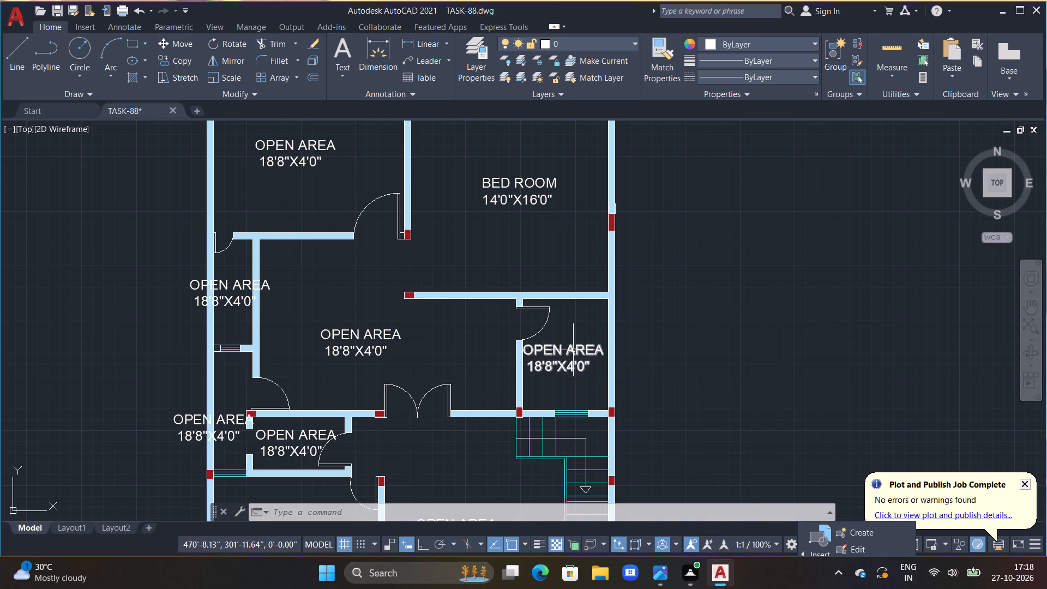
pyautogui.tripleClick(570, 351)
pyautogui.scroll(2, 567, 354)
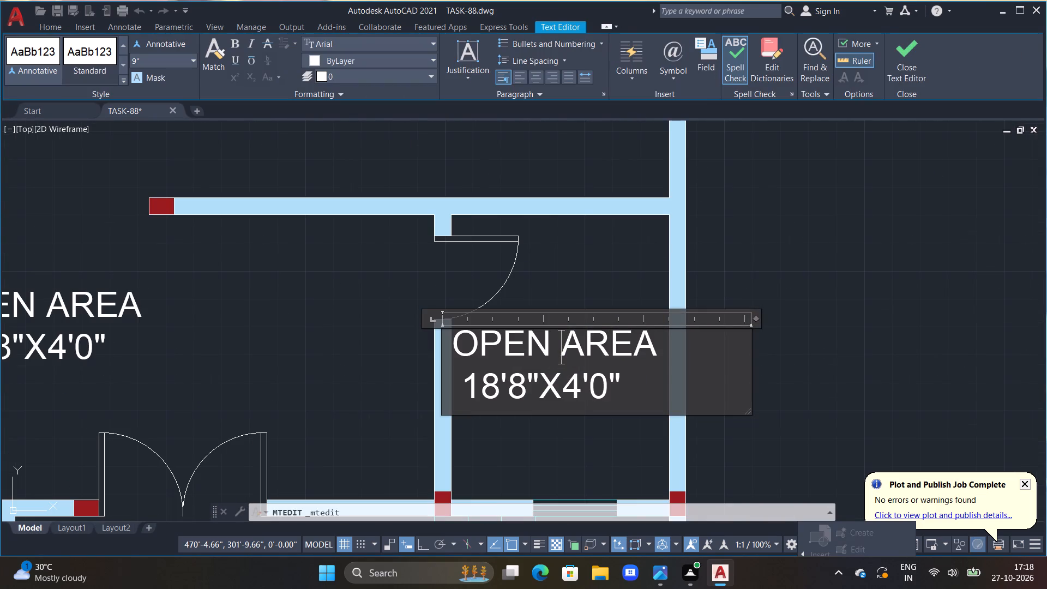
pyautogui.click(658, 394)
pyautogui.press('BackSpace')
pyautogui.press('BackSpace')
pyautogui.press('BackSpace')
pyautogui.press('BackSpace')
pyautogui.press('BackSpace')
pyautogui.press('BackSpace')
pyautogui.press('BackSpace')
pyautogui.press('BackSpace')
pyautogui.press('BackSpace')
pyautogui.press('BackSpace')
pyautogui.press('BackSpace')
pyautogui.press('BackSpace')
pyautogui.press('BackSpace')
pyautogui.press('BackSpace')
pyautogui.press('BackSpace')
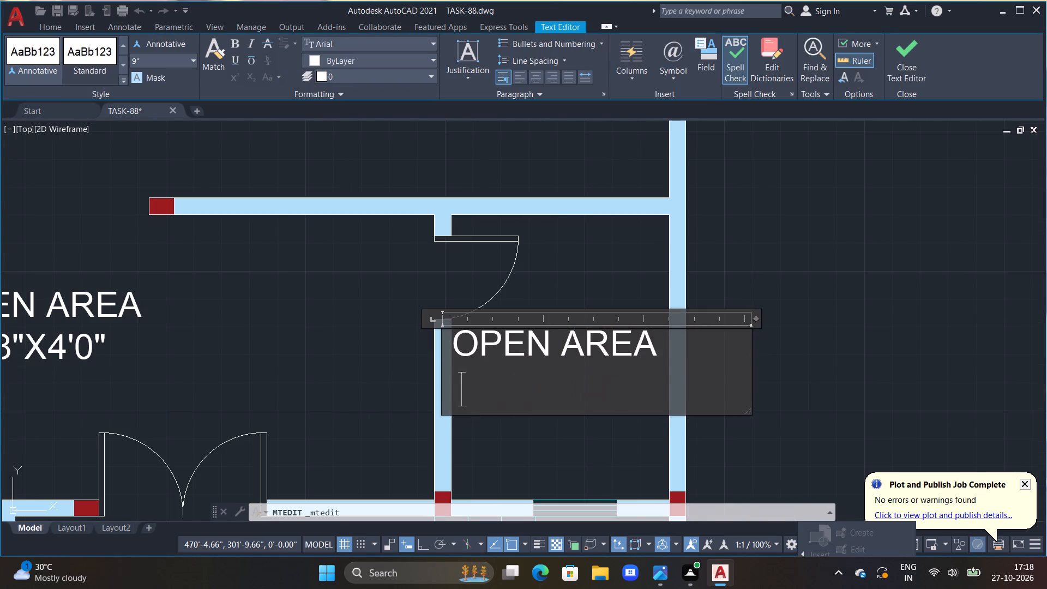
pyautogui.press('BackSpace')
pyautogui.press('BackSpace')
pyautogui.press('BackSpace')
pyautogui.press('BackSpace')
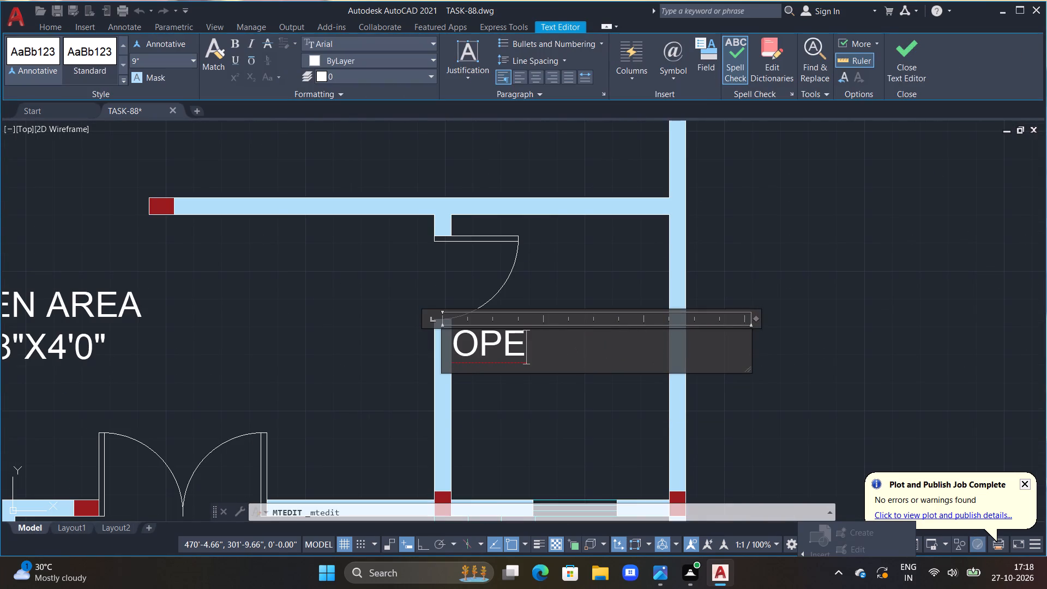
pyautogui.press('BackSpace')
pyautogui.press('BackSpace')
pyautogui.press('BackSpace')
pyautogui.write('KITCHEN')
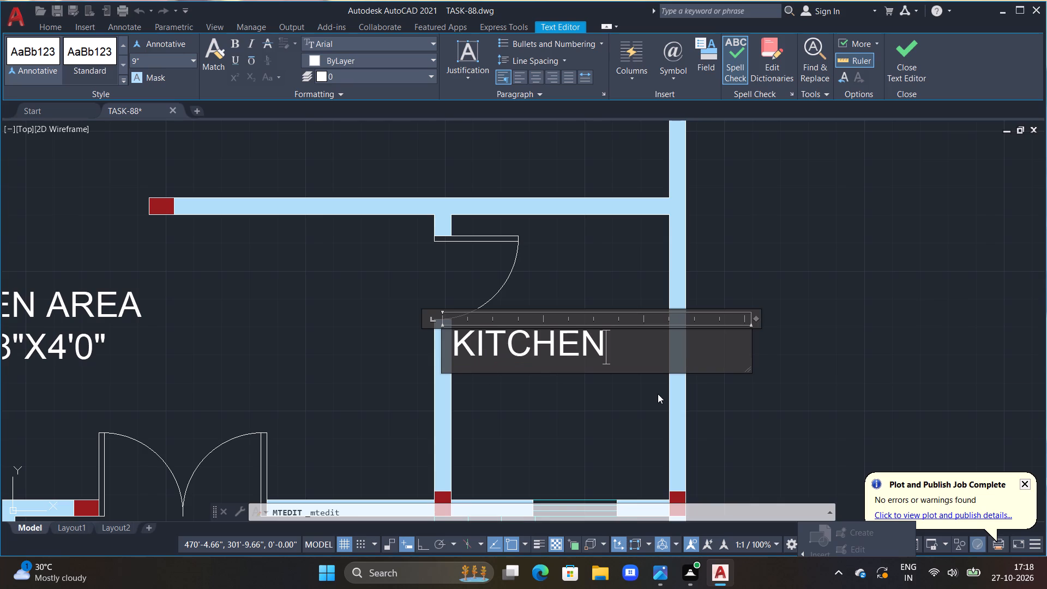
pyautogui.press('Return')
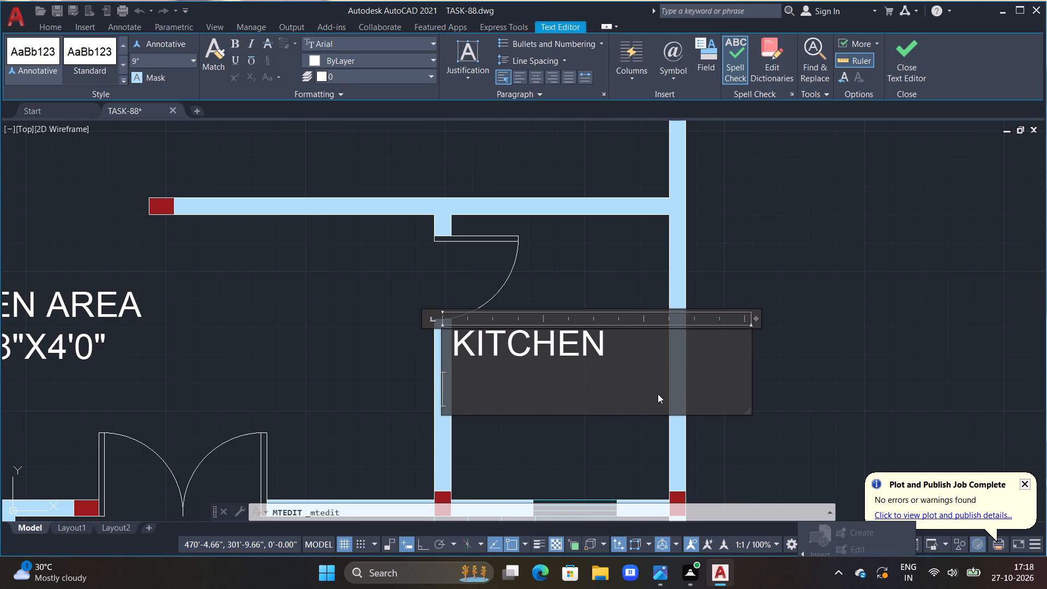
# Enter 6'6"X8'6" as the KITCHEN label's second line, indented by two spaces, and finish the text.
pyautogui.write('6\'6"')
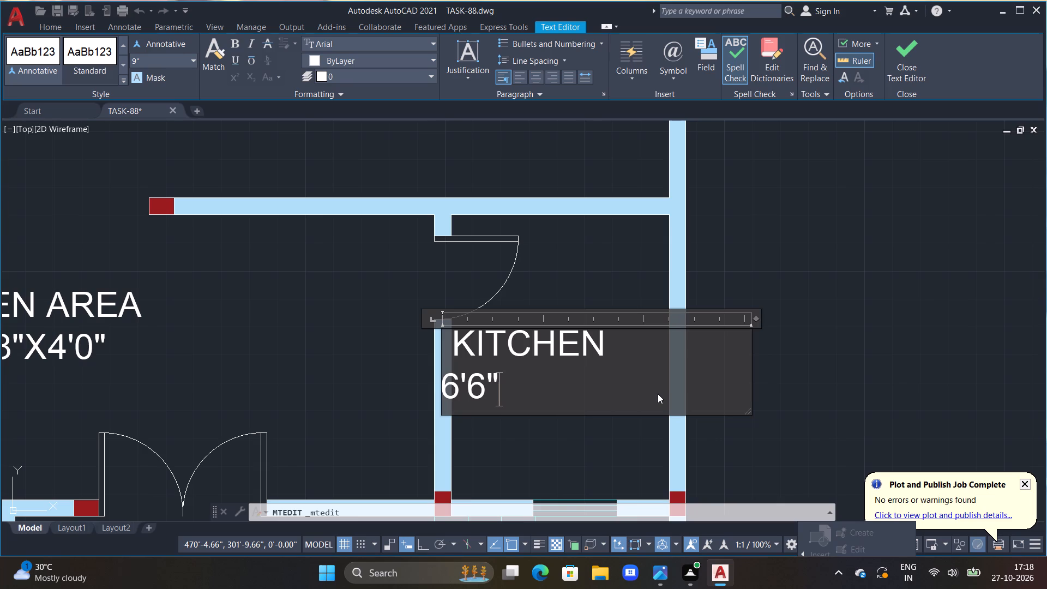
pyautogui.press('x')
pyautogui.press('7')
pyautogui.write('\'6"')
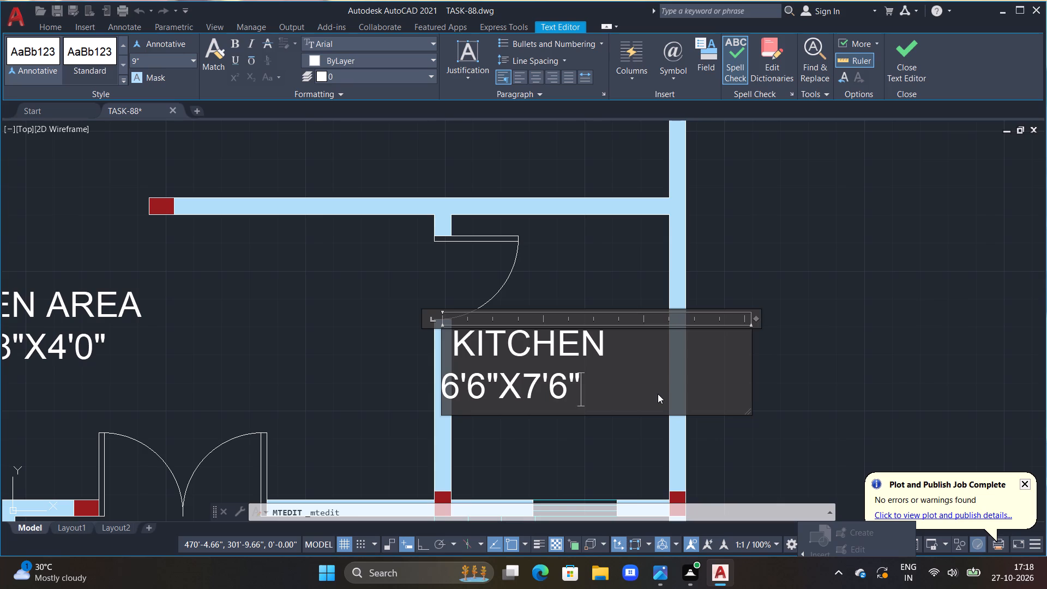
pyautogui.click(545, 382)
pyautogui.press('BackSpace')
pyautogui.press('8')
pyautogui.click(444, 370)
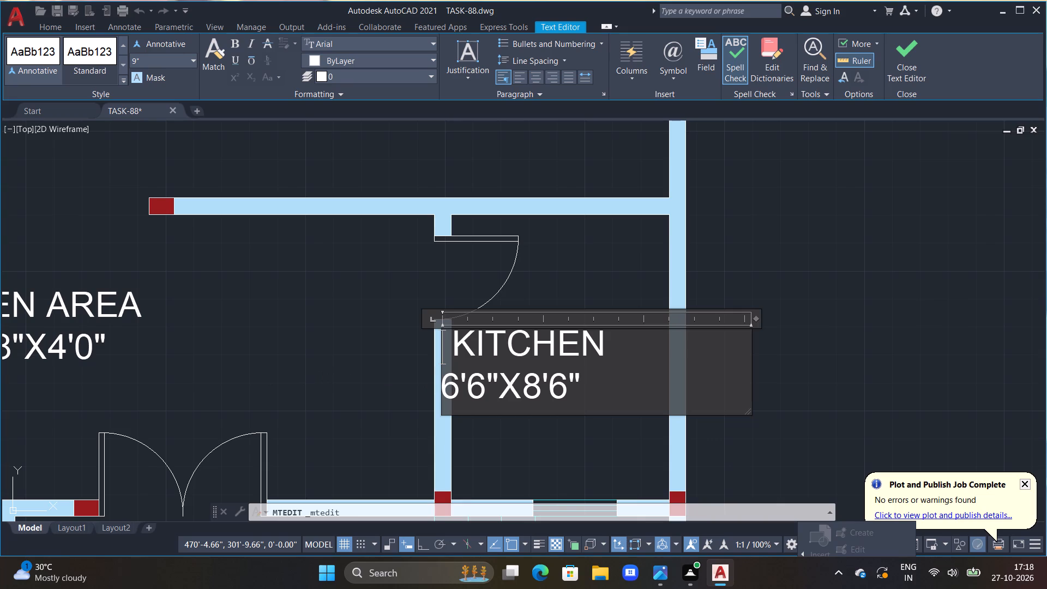
pyautogui.click(443, 383)
pyautogui.press('space')
pyautogui.press('space')
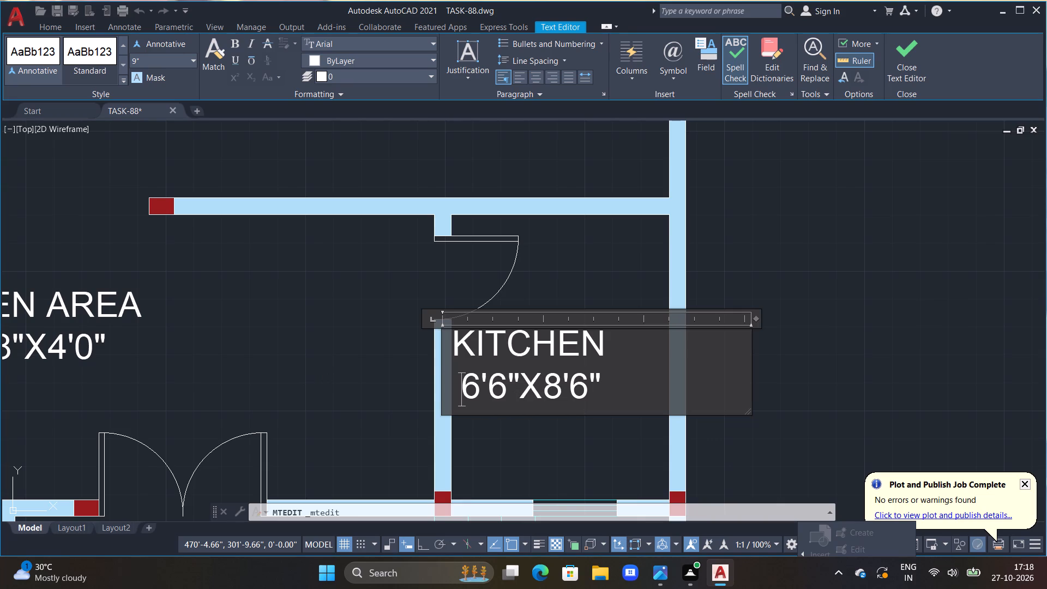
pyautogui.click(386, 358)
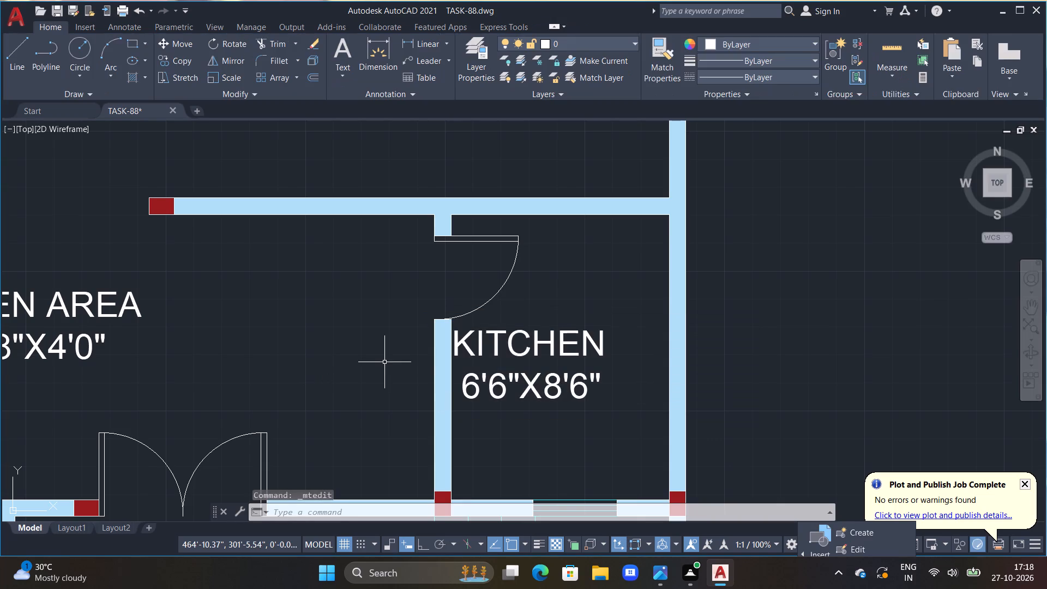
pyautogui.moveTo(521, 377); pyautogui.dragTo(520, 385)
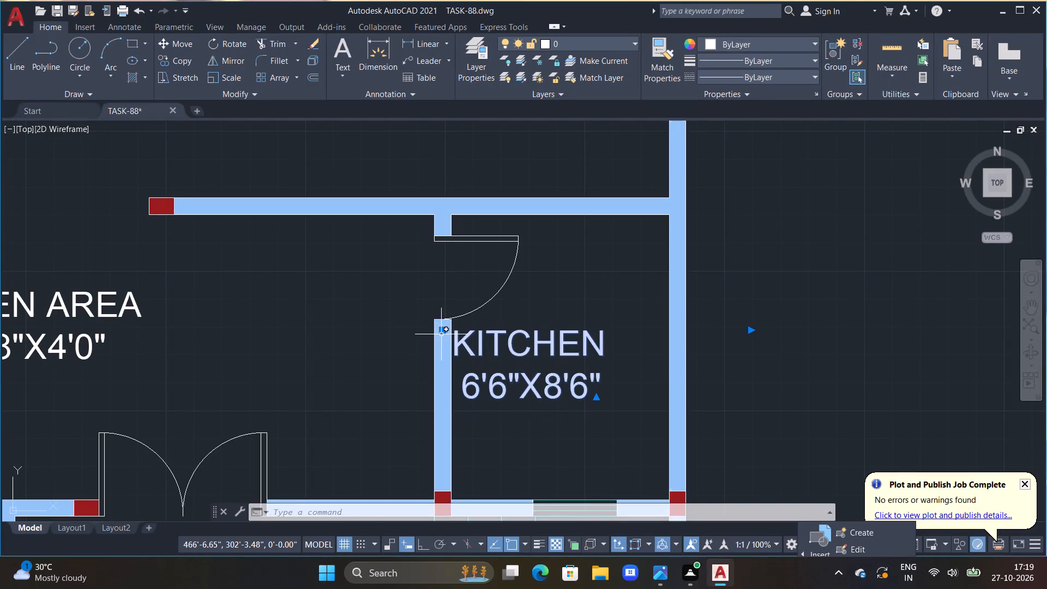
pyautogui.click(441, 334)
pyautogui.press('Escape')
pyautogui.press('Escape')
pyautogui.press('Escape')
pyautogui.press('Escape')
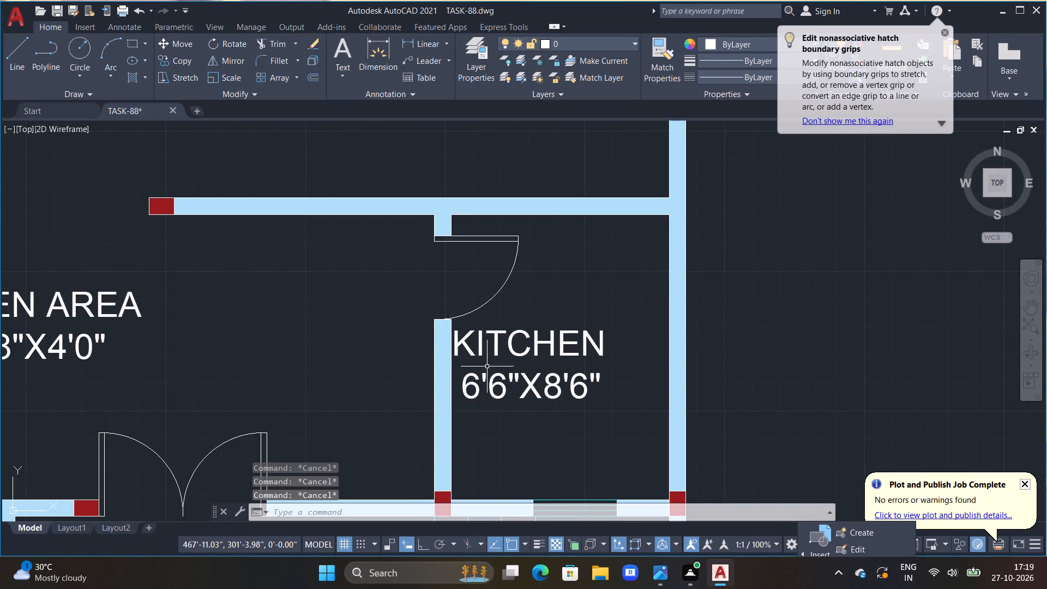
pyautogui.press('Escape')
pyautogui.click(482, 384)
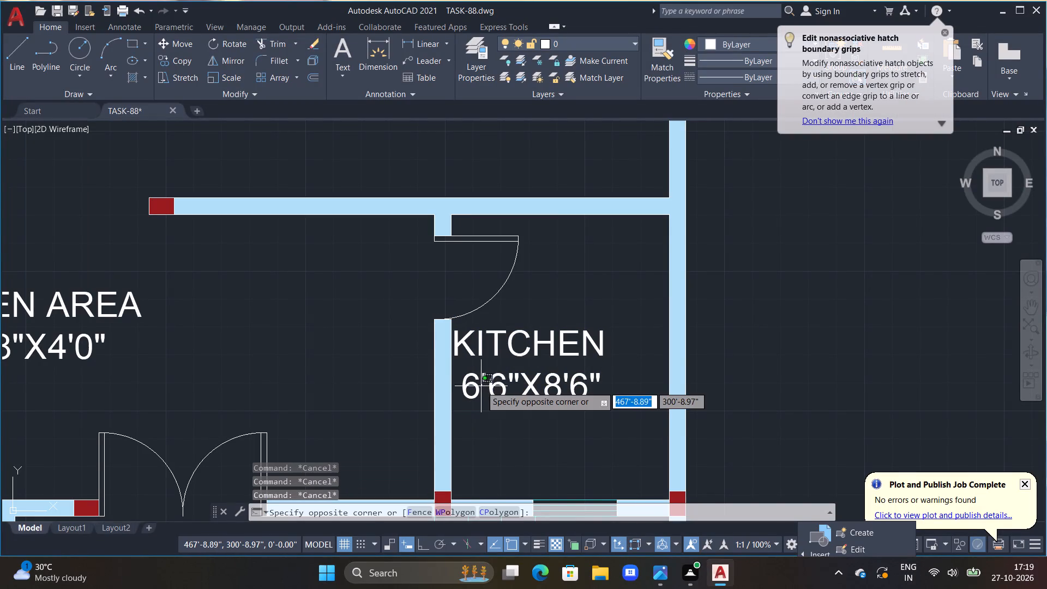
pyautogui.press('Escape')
# Move the KITCHEN label slightly right and down so it sits clear of the kitchen's left wall.
pyautogui.moveTo(571, 310); pyautogui.dragTo(528, 414)
pyautogui.click(528, 414)
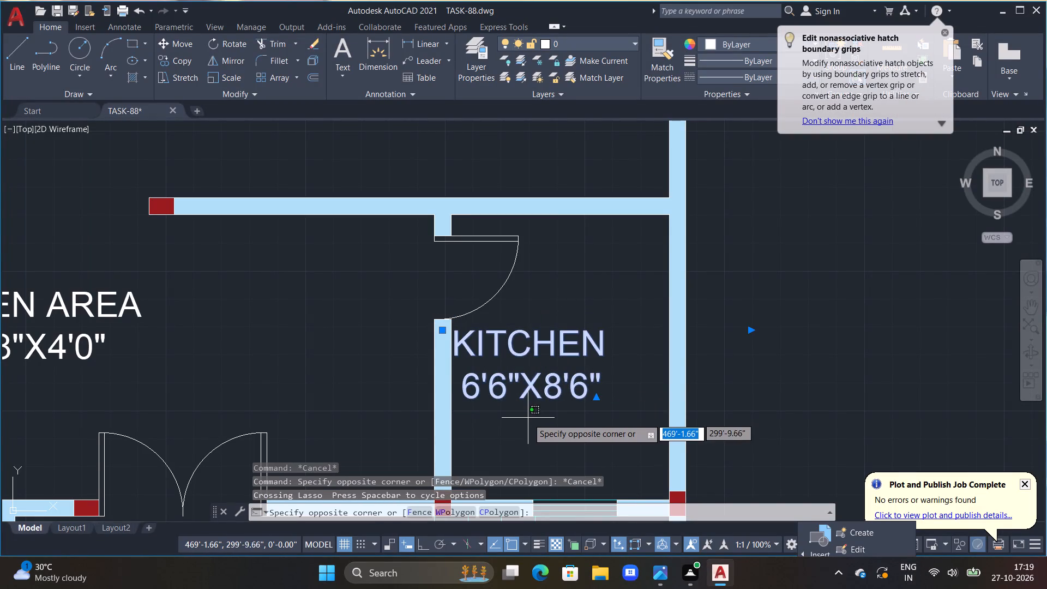
pyautogui.write('M')
pyautogui.press('space')
pyautogui.moveTo(540, 401); pyautogui.dragTo(557, 407)
pyautogui.doubleClick(563, 411)
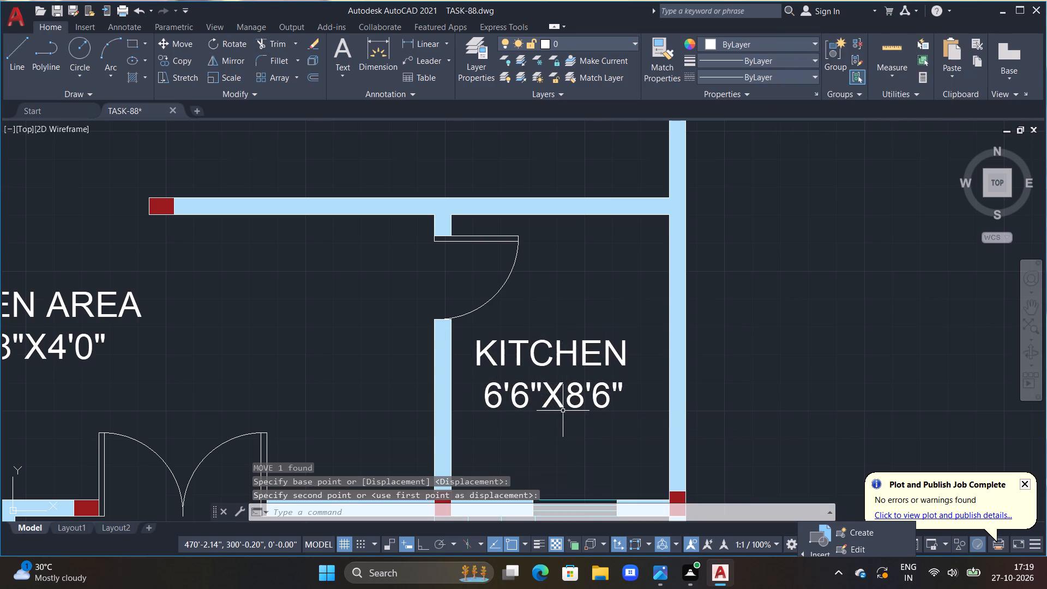
pyautogui.press('Escape')
# Replace the copied label's text in the room west of the 14'0"X16'0" bedroom with BED ROOM, indented by one space.
pyautogui.scroll(-3, 562, 411)
pyautogui.moveTo(557, 422); pyautogui.dragTo(636, 358, button='middle')
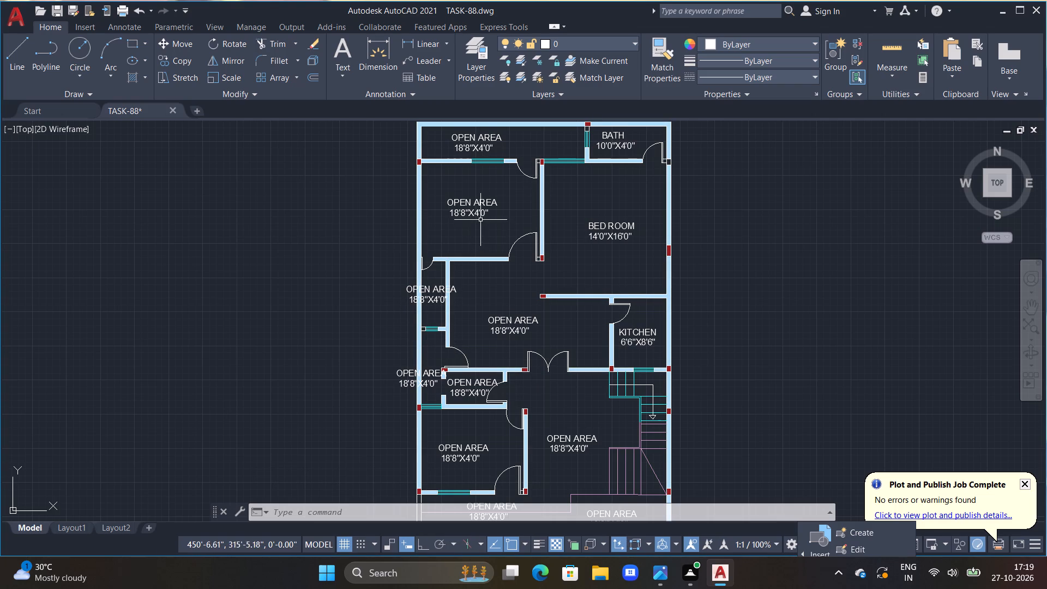
pyautogui.moveTo(485, 256); pyautogui.dragTo(488, 269, button='middle')
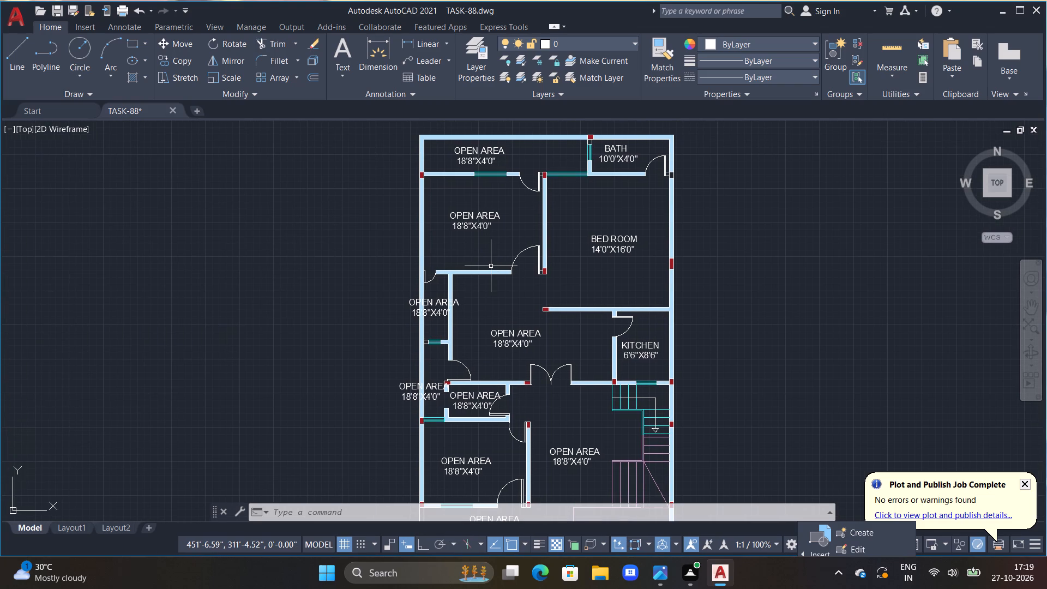
pyautogui.tripleClick(476, 226)
pyautogui.scroll(2, 496, 225)
pyautogui.click(496, 225)
pyautogui.press('BackSpace')
pyautogui.press('BackSpace')
pyautogui.press('BackSpace')
pyautogui.press('BackSpace')
pyautogui.press('BackSpace')
pyautogui.press('BackSpace')
pyautogui.press('BackSpace')
pyautogui.press('BackSpace')
pyautogui.press('BackSpace')
pyautogui.press('BackSpace')
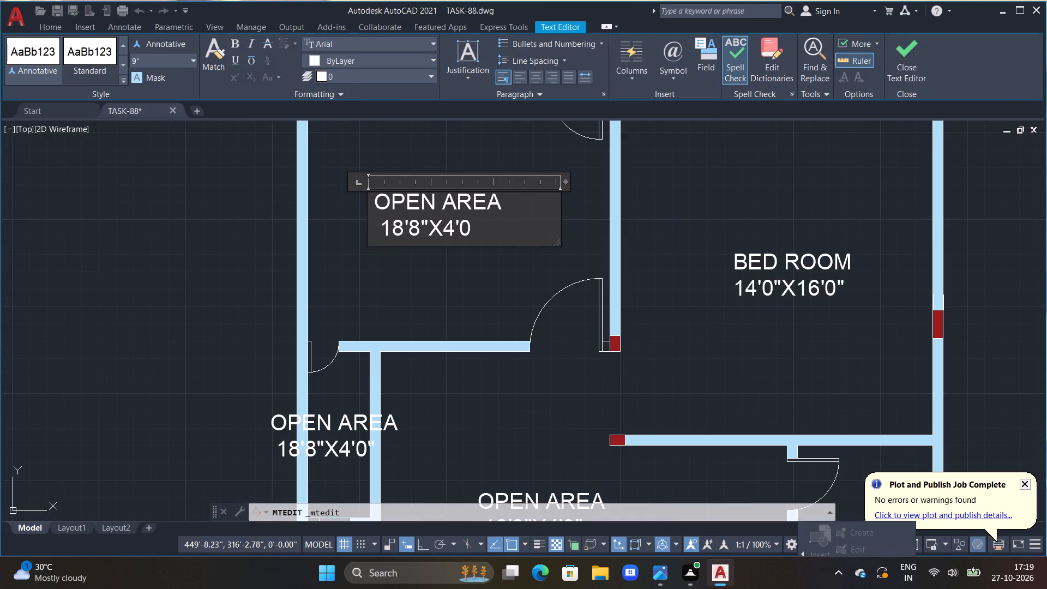
pyautogui.press('BackSpace')
pyautogui.press('BackSpace')
pyautogui.press('BackSpace')
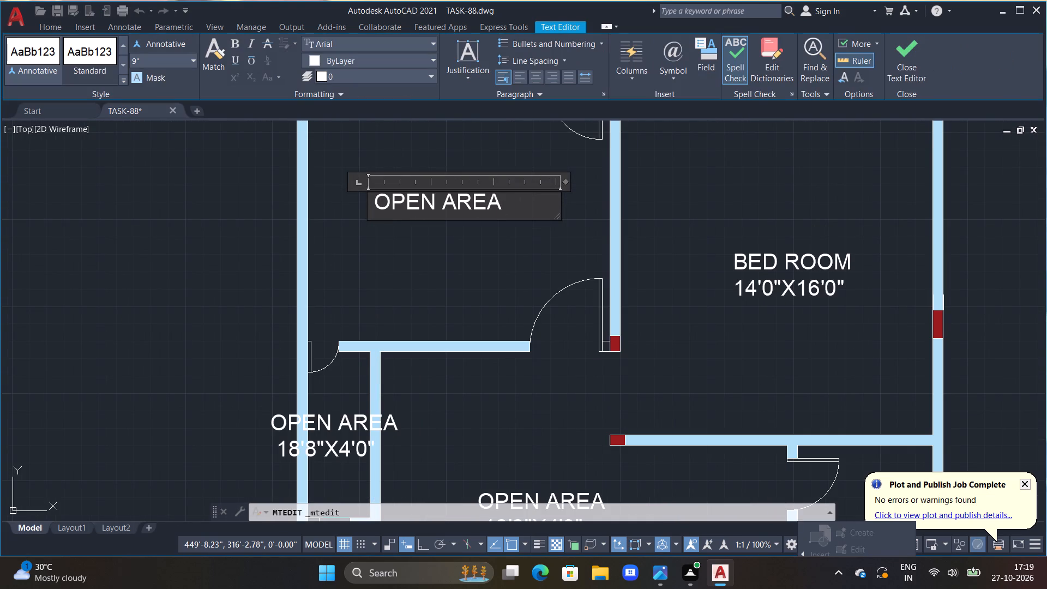
pyautogui.press('BackSpace')
pyautogui.press('BackSpace')
pyautogui.press('BackSpace')
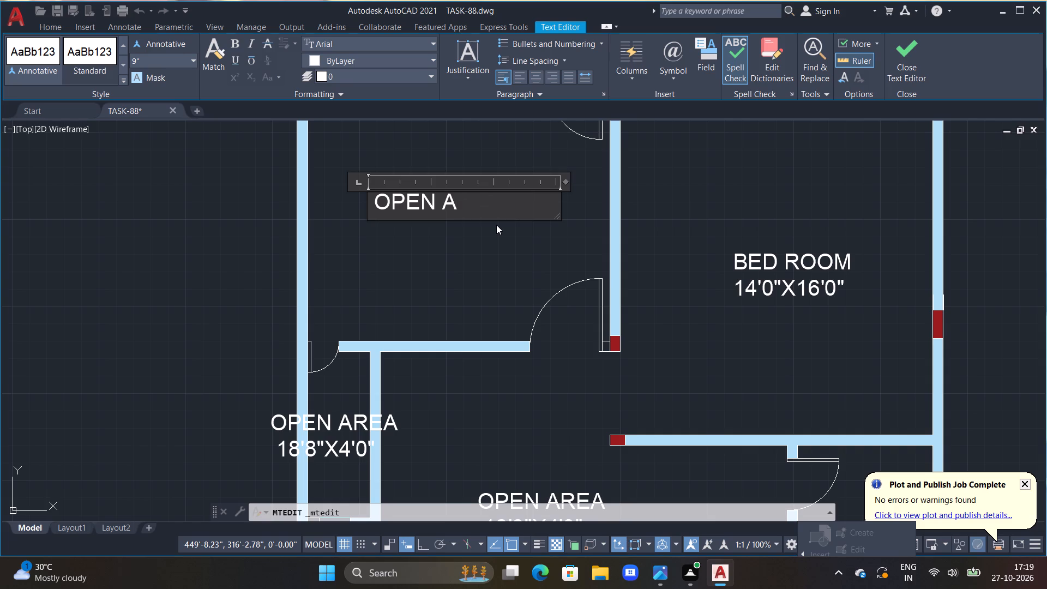
pyautogui.press('BackSpace')
pyautogui.press('BackSpace')
pyautogui.press('BackSpace')
pyautogui.press('BackSpace')
pyautogui.press('BackSpace')
pyautogui.press('BackSpace')
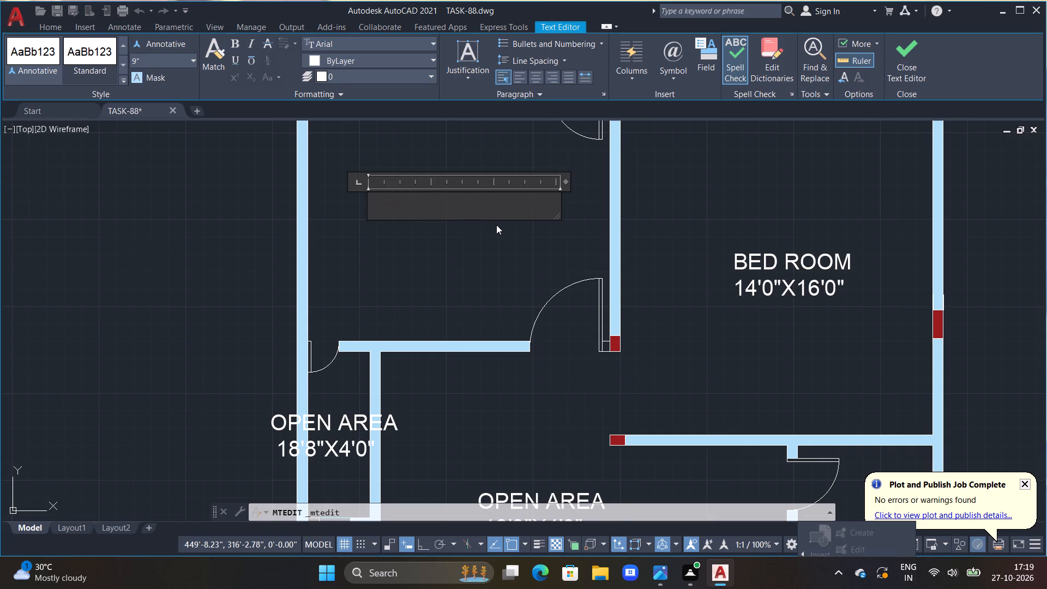
pyautogui.press('space')
pyautogui.write('BED ROOM')
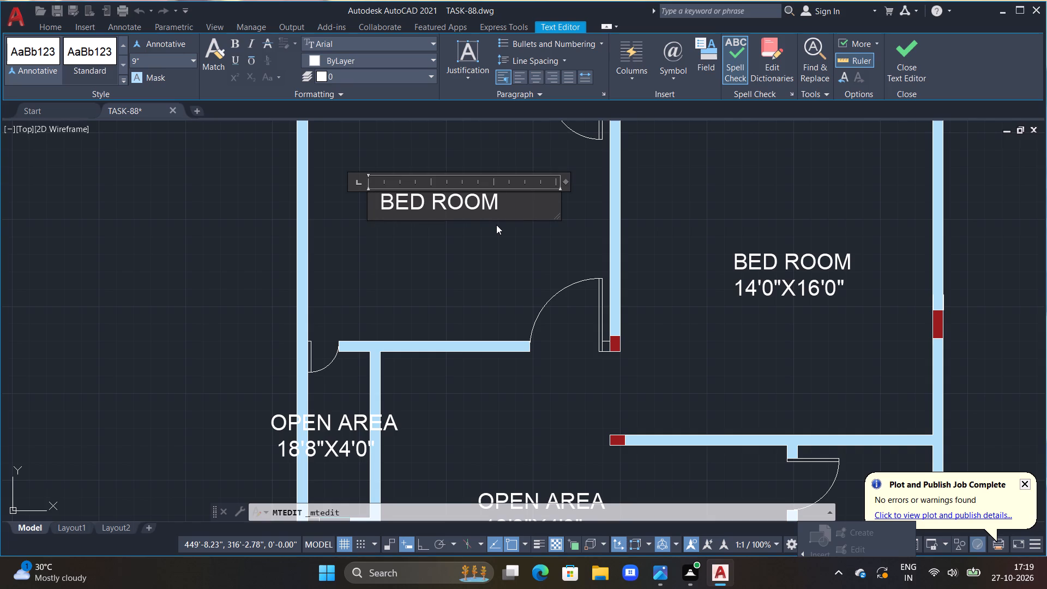
# Enter 14'6"X11'6" as the new BED ROOM label's second line, slightly indented, and finish the text.
pyautogui.press('Return')
pyautogui.press('space')
pyautogui.press('space')
pyautogui.press('space')
pyautogui.press('space')
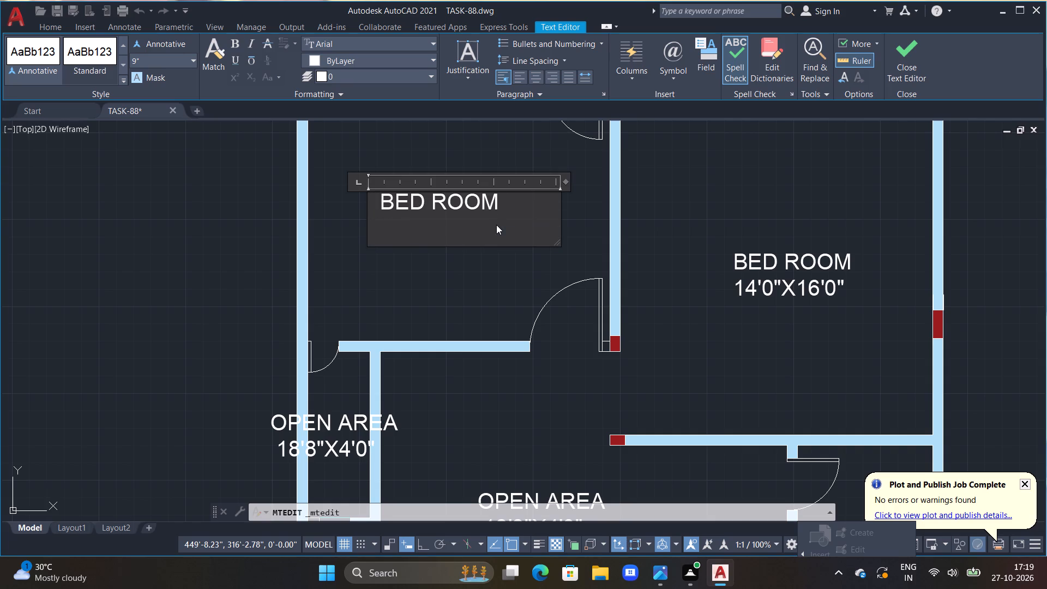
pyautogui.press('BackSpace')
pyautogui.press('BackSpace')
pyautogui.press('space')
pyautogui.write("14'")
pyautogui.write('6"X11\'6"')
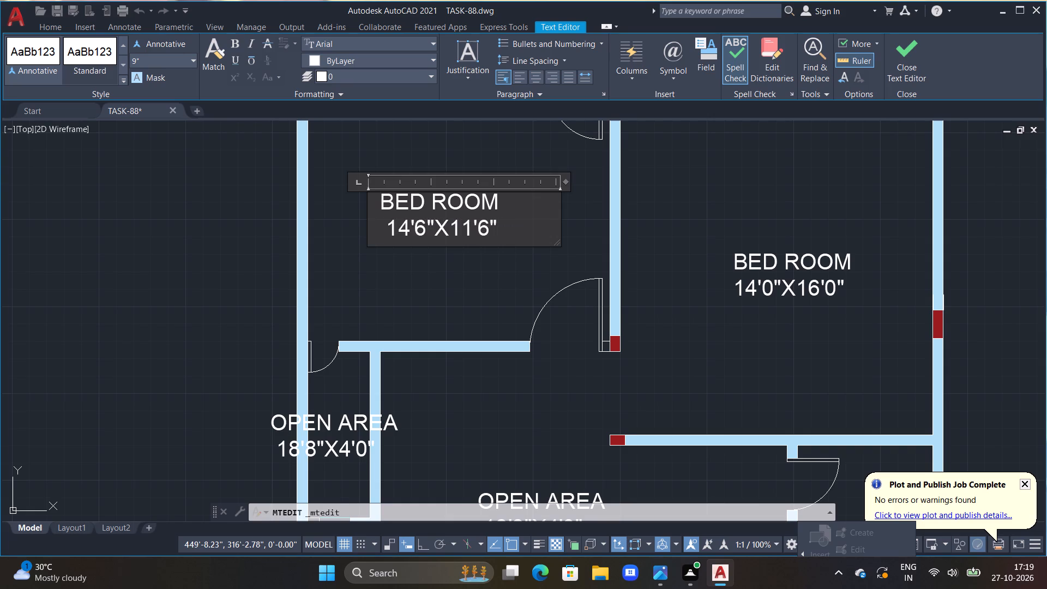
pyautogui.click(431, 272)
# Replace the copied label's text in the narrow room below the 14'6"X11'6" bedroom with BATH, indented by spaces.
pyautogui.scroll(-2, 447, 262)
pyautogui.moveTo(442, 320); pyautogui.dragTo(482, 277, button='middle')
pyautogui.scroll(1, 442, 296)
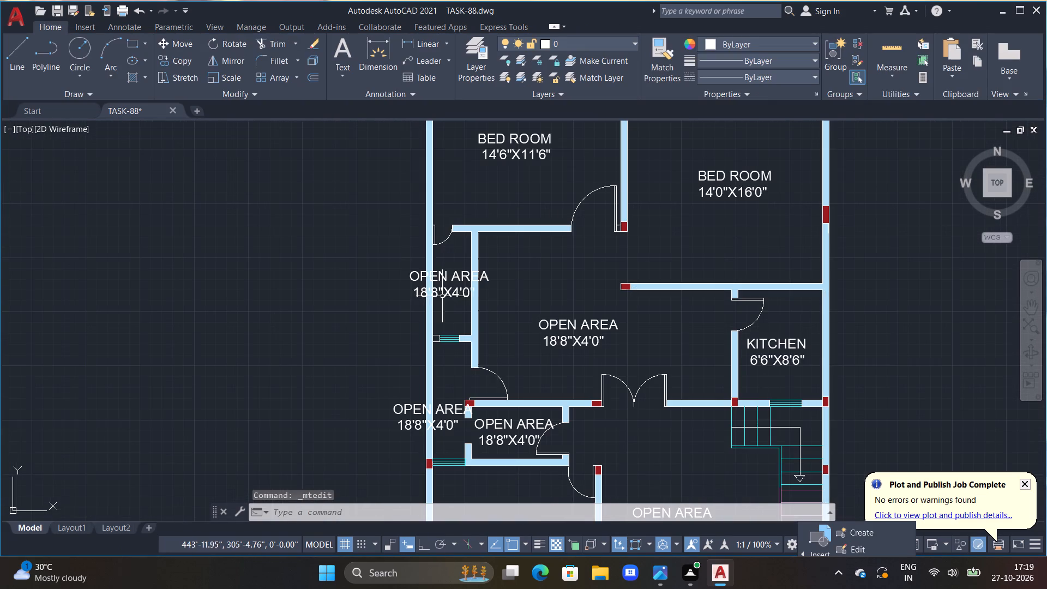
pyautogui.doubleClick(447, 294)
pyautogui.scroll(2, 458, 292)
pyautogui.click(506, 303)
pyautogui.press('BackSpace')
pyautogui.press('BackSpace')
pyautogui.press('BackSpace')
pyautogui.press('BackSpace')
pyautogui.press('BackSpace')
pyautogui.press('BackSpace')
pyautogui.press('BackSpace')
pyautogui.press('BackSpace')
pyautogui.press('BackSpace')
pyautogui.press('BackSpace')
pyautogui.press('BackSpace')
pyautogui.press('BackSpace')
pyautogui.press('BackSpace')
pyautogui.press('BackSpace')
pyautogui.press('BackSpace')
pyautogui.press('BackSpace')
pyautogui.press('BackSpace')
pyautogui.press('BackSpace')
pyautogui.press('BackSpace')
pyautogui.press('BackSpace')
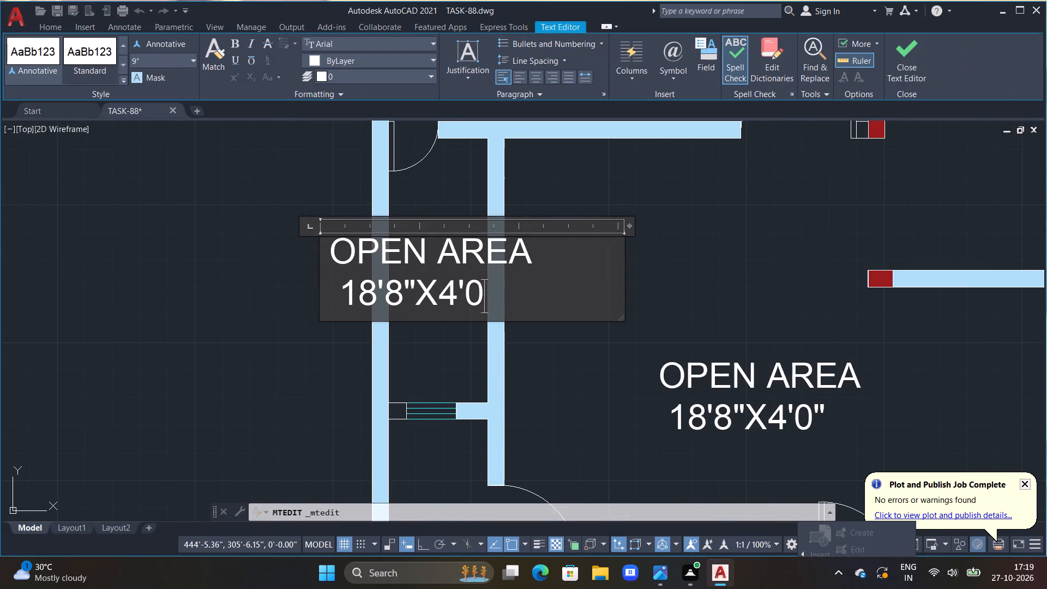
pyautogui.press('space')
pyautogui.press('space')
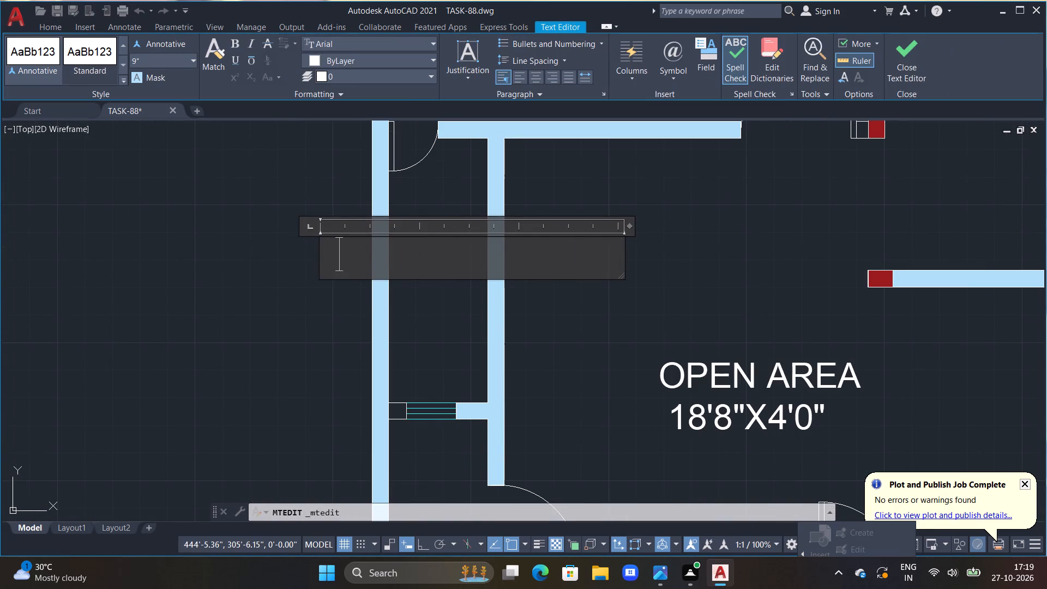
pyautogui.press('space')
pyautogui.write('BATH')
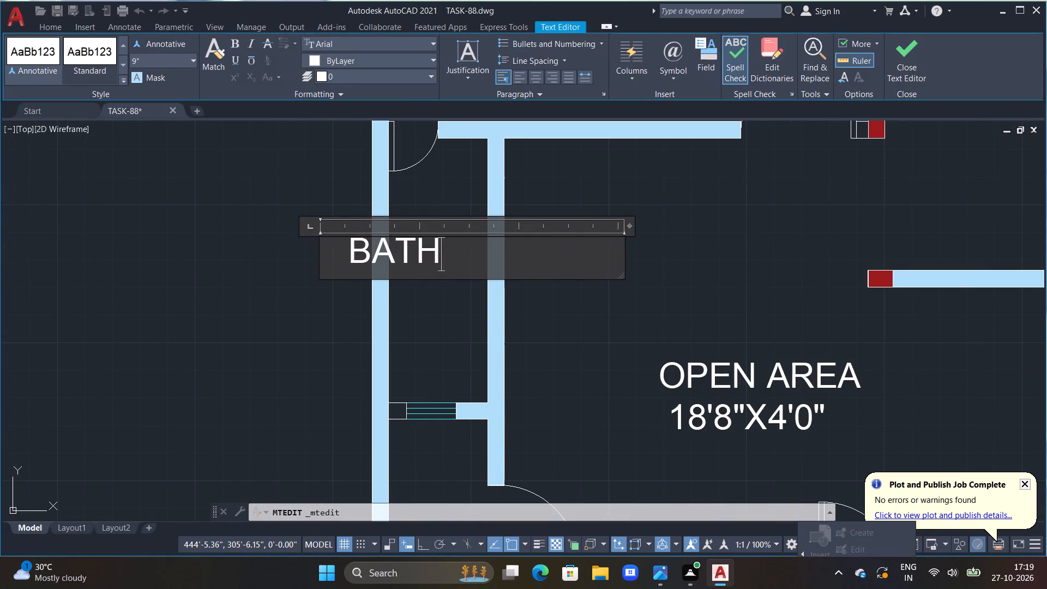
# Enter 3'0"X13'0" as the BATH label's second line and finish the text.
pyautogui.press('Return')
pyautogui.press('space')
pyautogui.write('3\'0"X')
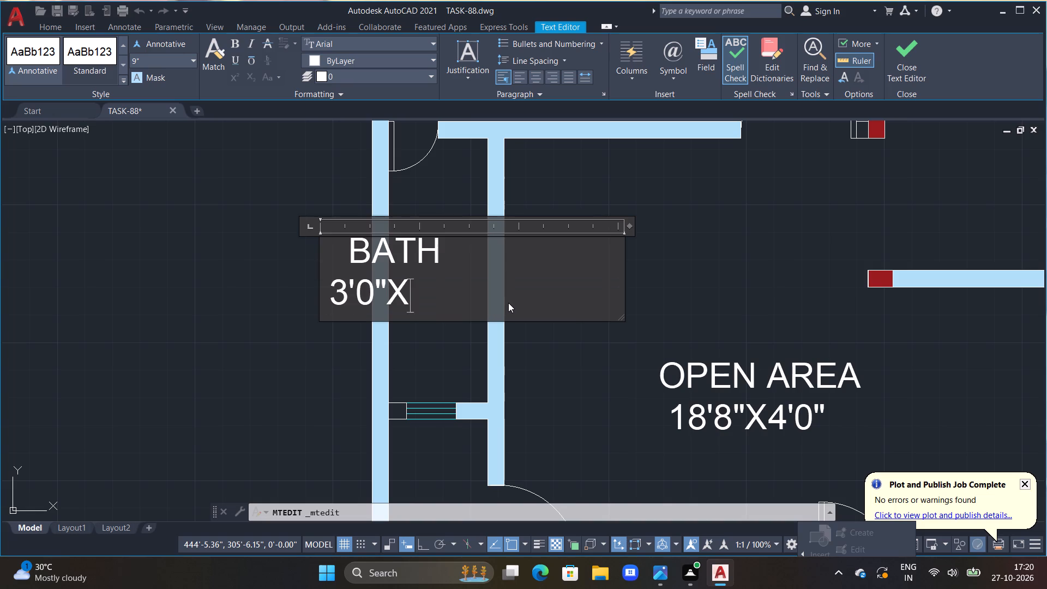
pyautogui.write('13')
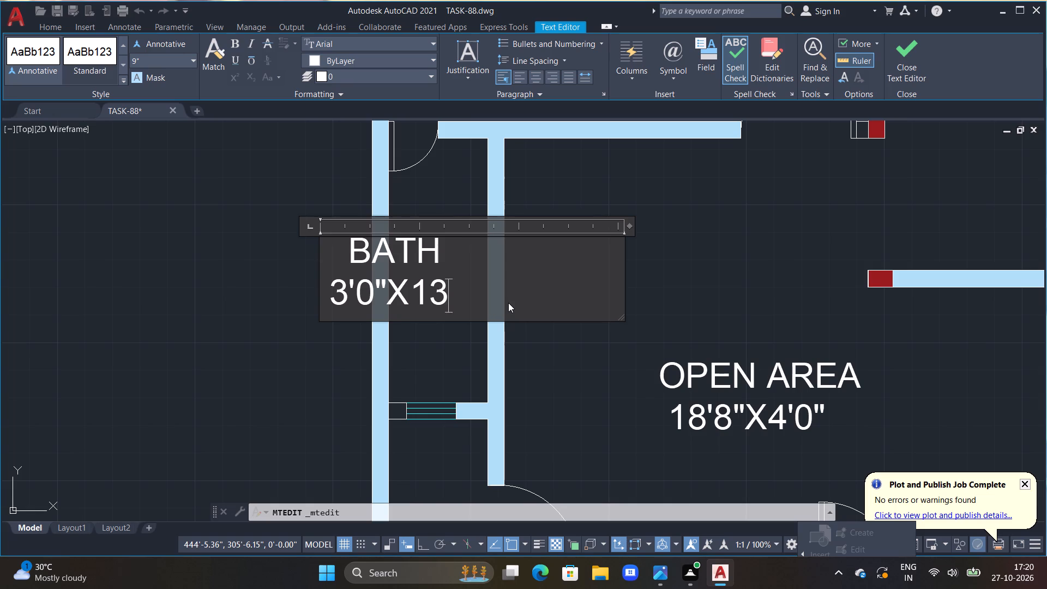
pyautogui.write("'0")
pyautogui.hotkey('shift', '"')
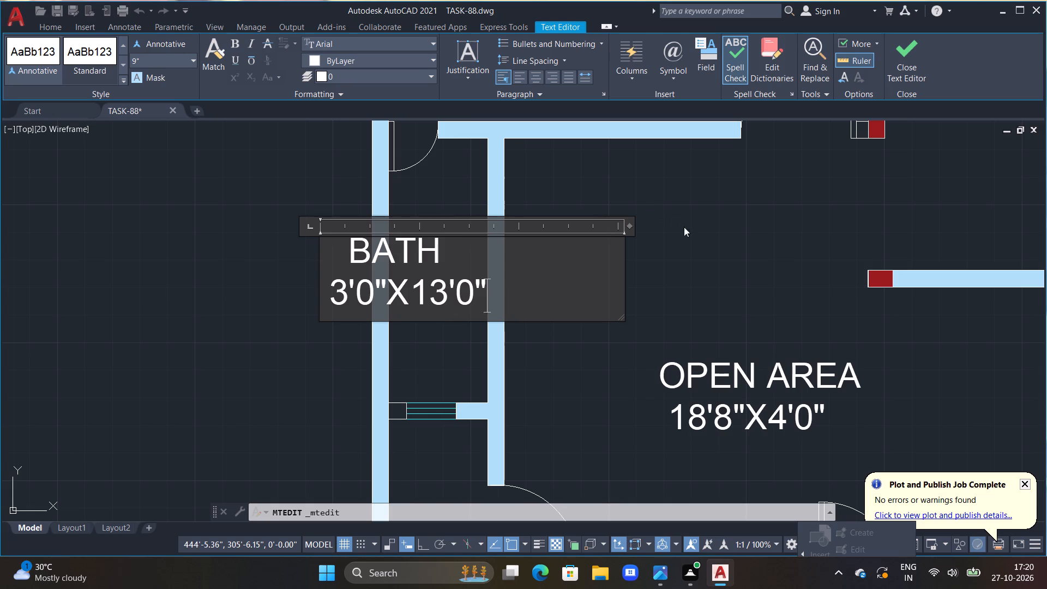
pyautogui.click(700, 221)
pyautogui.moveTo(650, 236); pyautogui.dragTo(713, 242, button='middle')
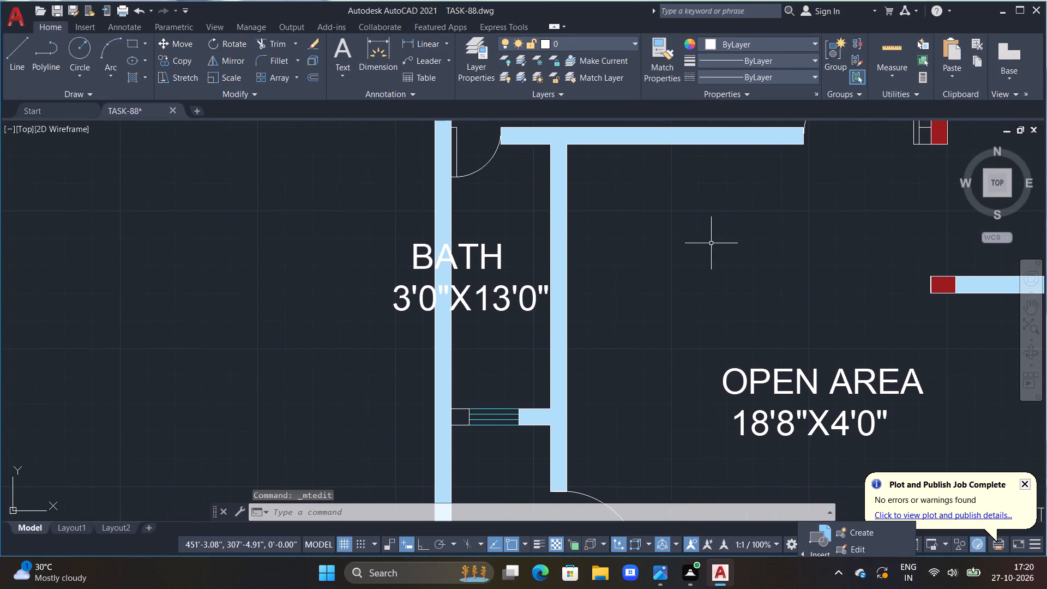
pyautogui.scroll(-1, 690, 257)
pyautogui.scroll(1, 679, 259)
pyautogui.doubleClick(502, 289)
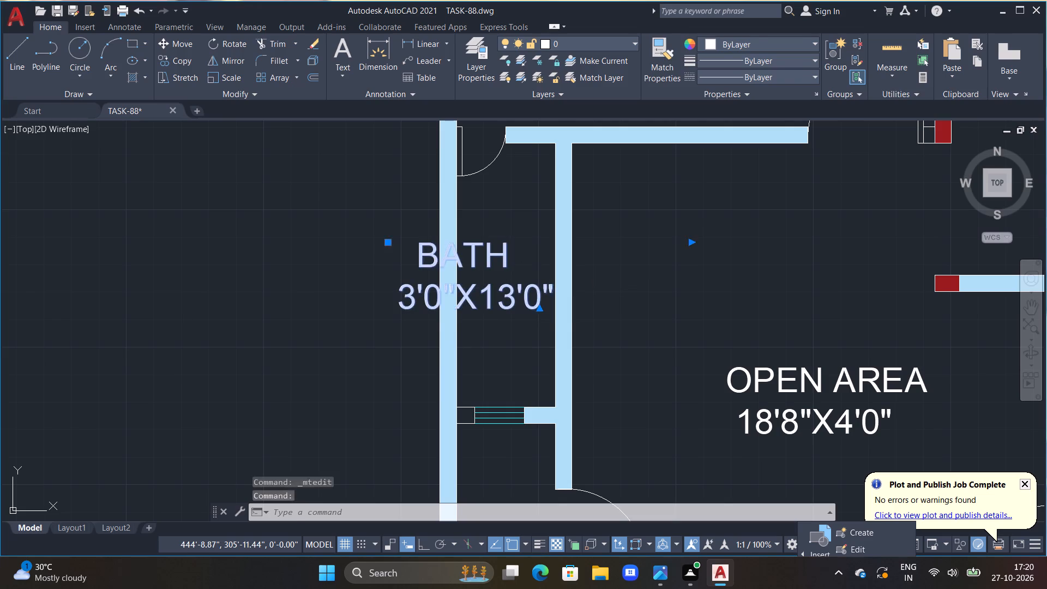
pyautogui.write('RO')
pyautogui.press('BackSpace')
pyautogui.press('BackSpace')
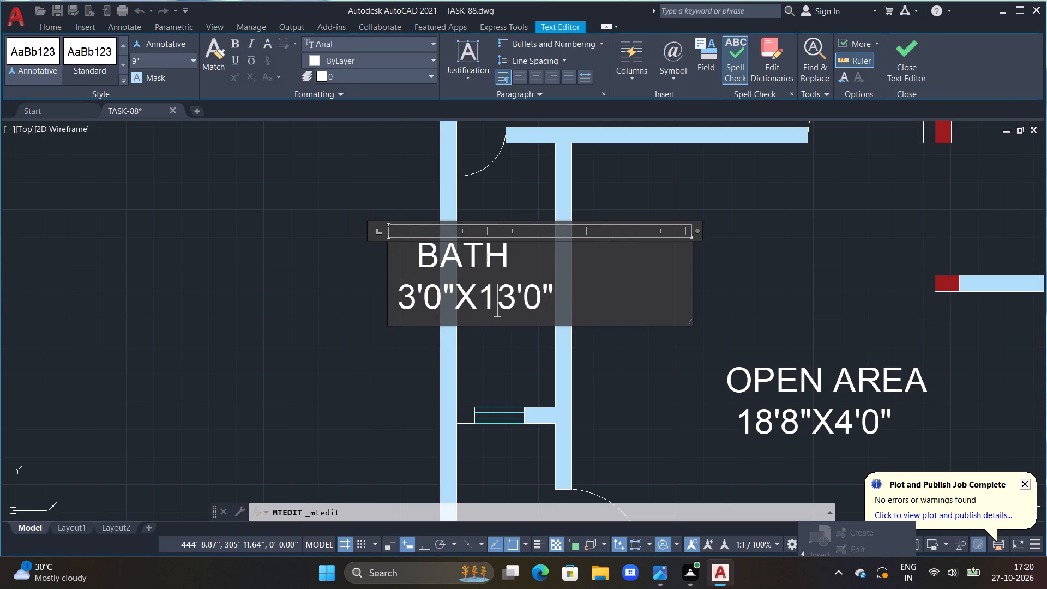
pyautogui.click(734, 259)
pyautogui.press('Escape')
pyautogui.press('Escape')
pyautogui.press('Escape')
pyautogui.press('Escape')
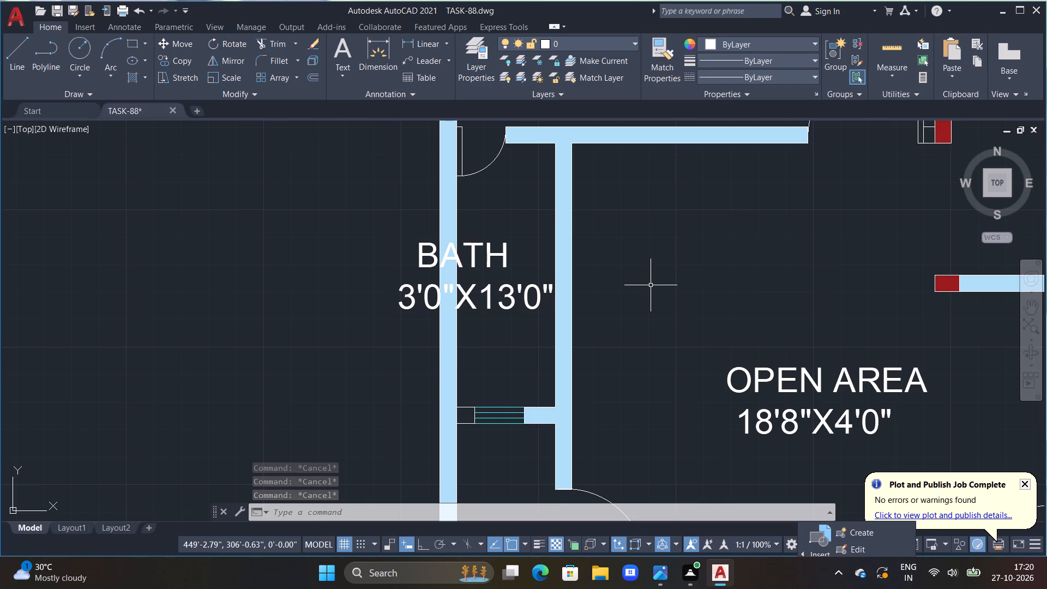
# Rotate the 3'0"X13'0" BATH label a quarter turn counterclockwise so it reads upwards along the narrow room.
pyautogui.moveTo(508, 222); pyautogui.dragTo(452, 334)
pyautogui.click(467, 360)
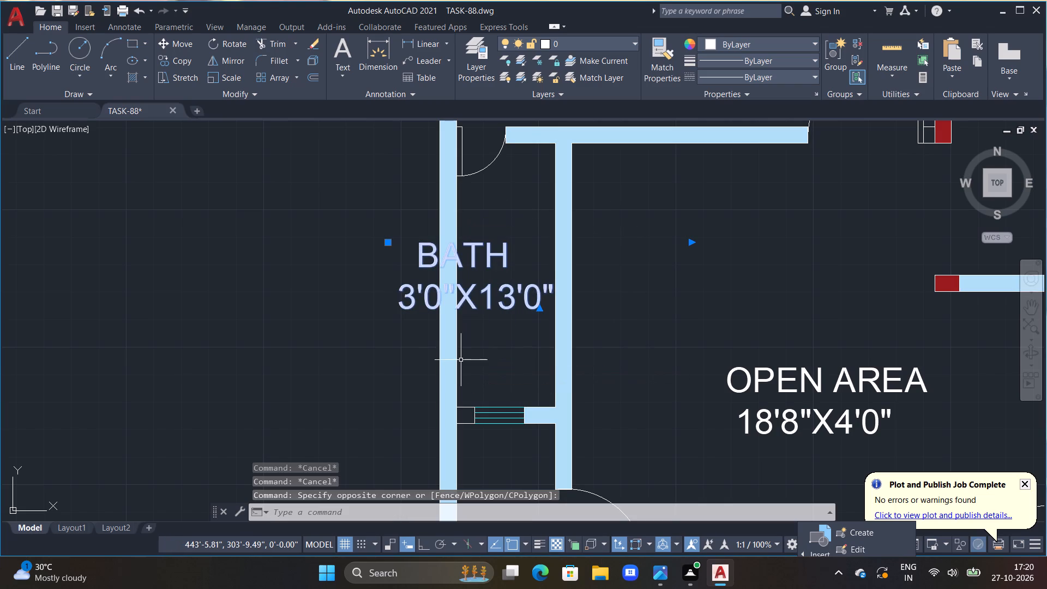
pyautogui.write('RO')
pyautogui.press('space')
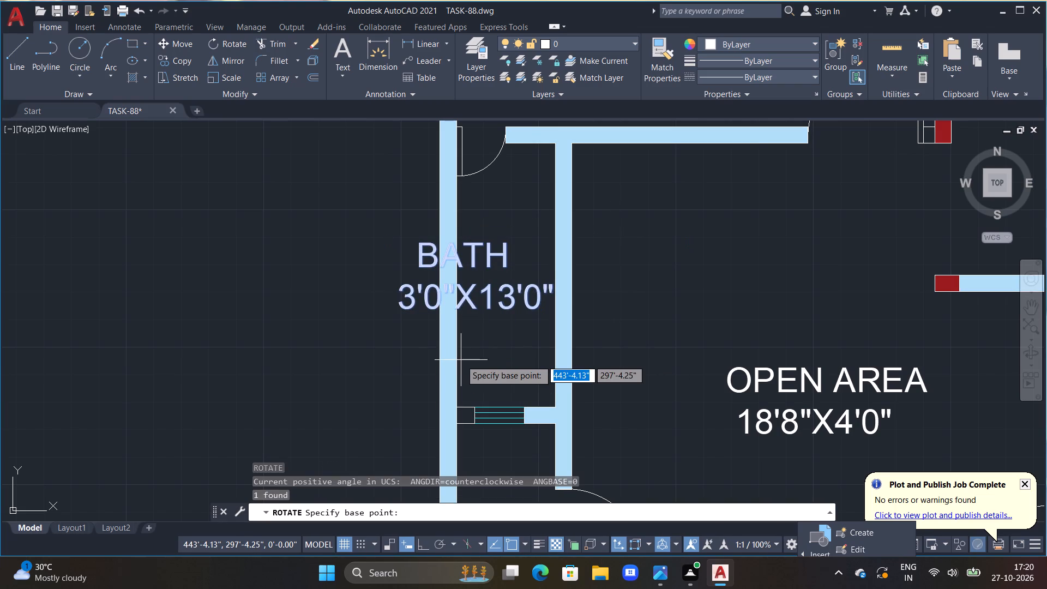
pyautogui.click(521, 319)
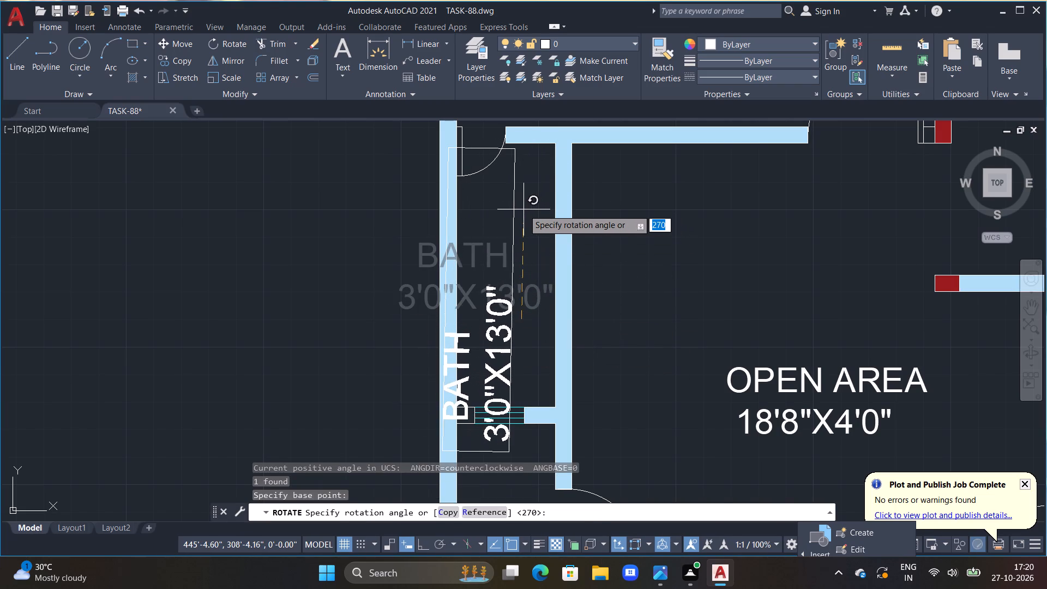
pyautogui.press('F8')
pyautogui.doubleClick(523, 209)
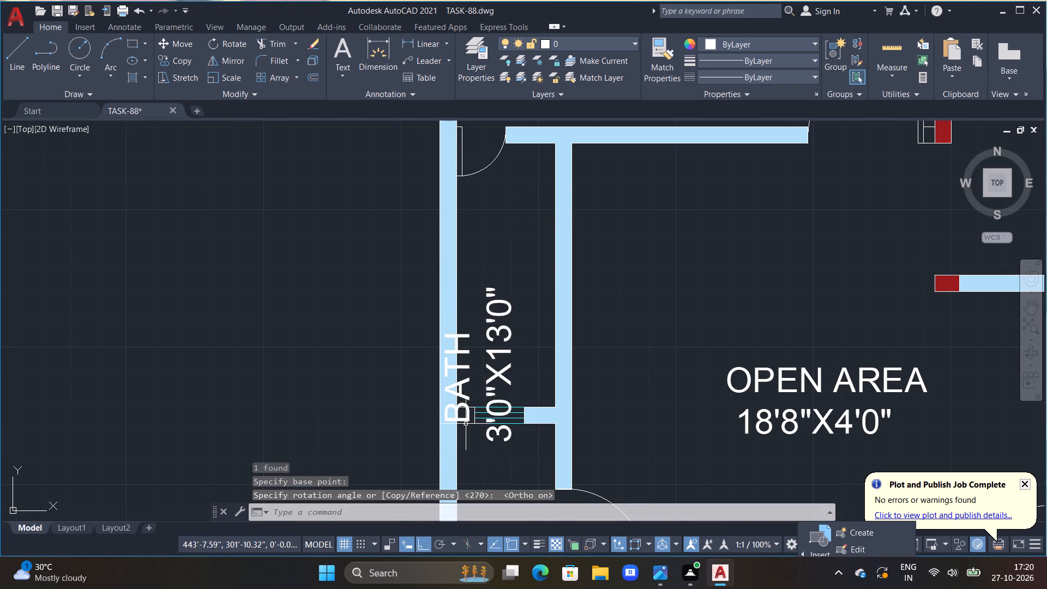
# Move the rotated BATH label into the narrow bath, between its side walls and above the window.
pyautogui.click(465, 420)
pyautogui.click(445, 450)
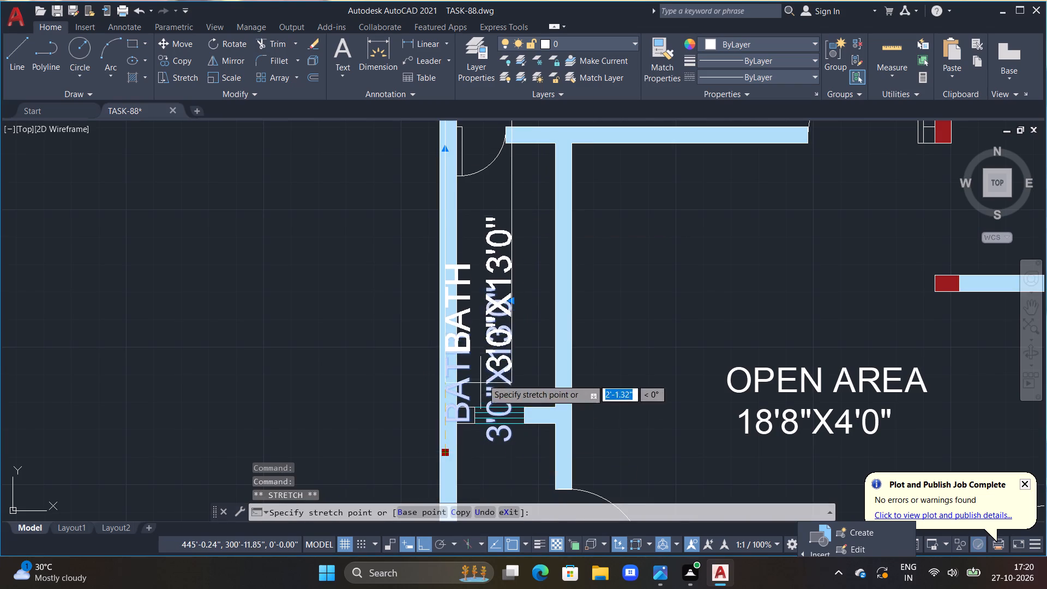
pyautogui.press('F8')
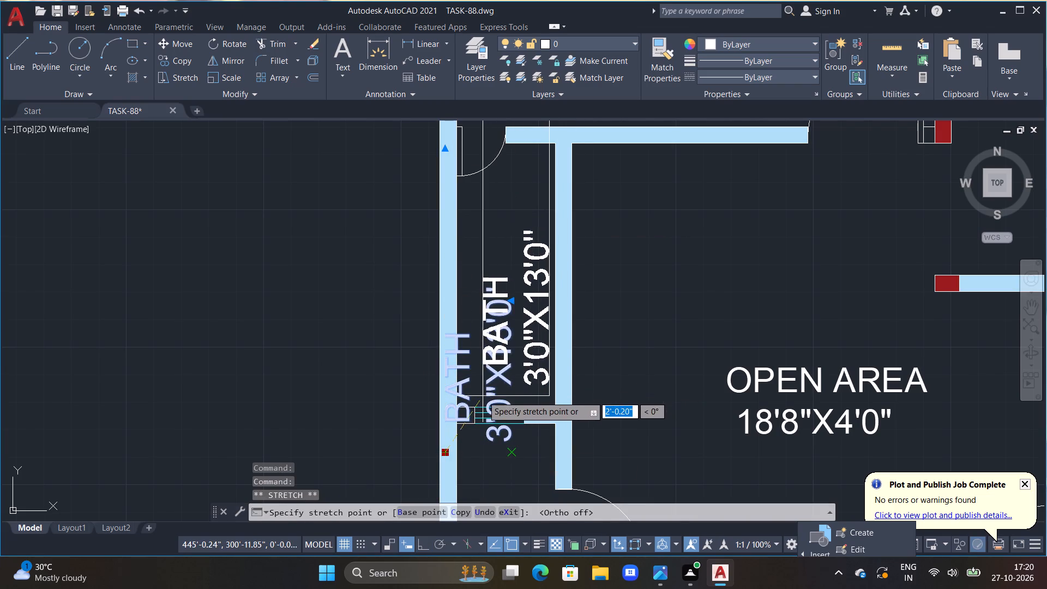
pyautogui.click(480, 396)
pyautogui.press('Escape')
pyautogui.moveTo(576, 355); pyautogui.dragTo(597, 300, button='middle')
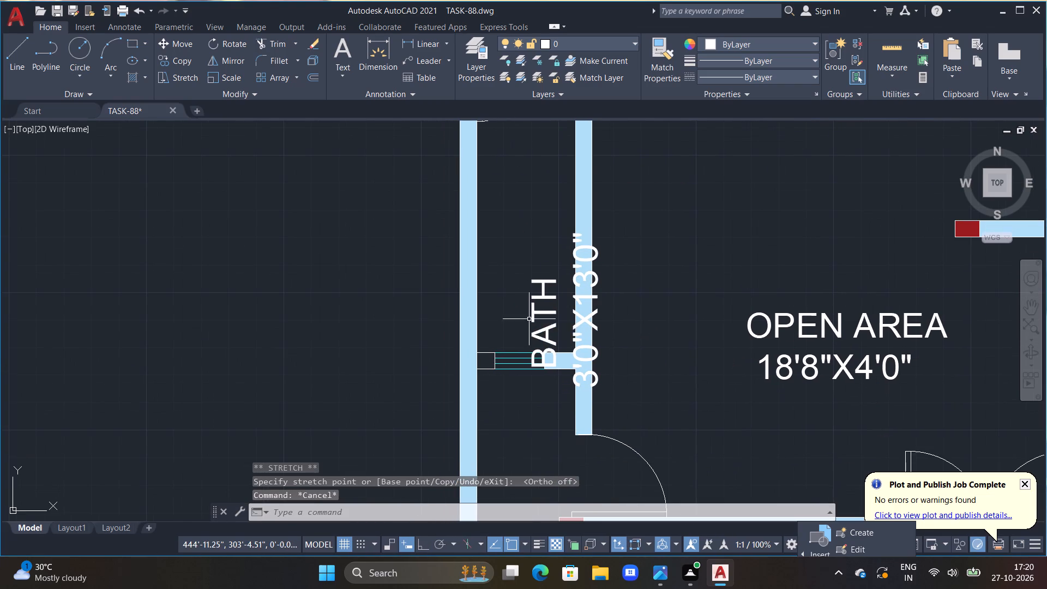
pyautogui.click(529, 319)
pyautogui.press('Escape')
pyautogui.click(534, 311)
pyautogui.write('M')
pyautogui.press('space')
pyautogui.click(528, 322)
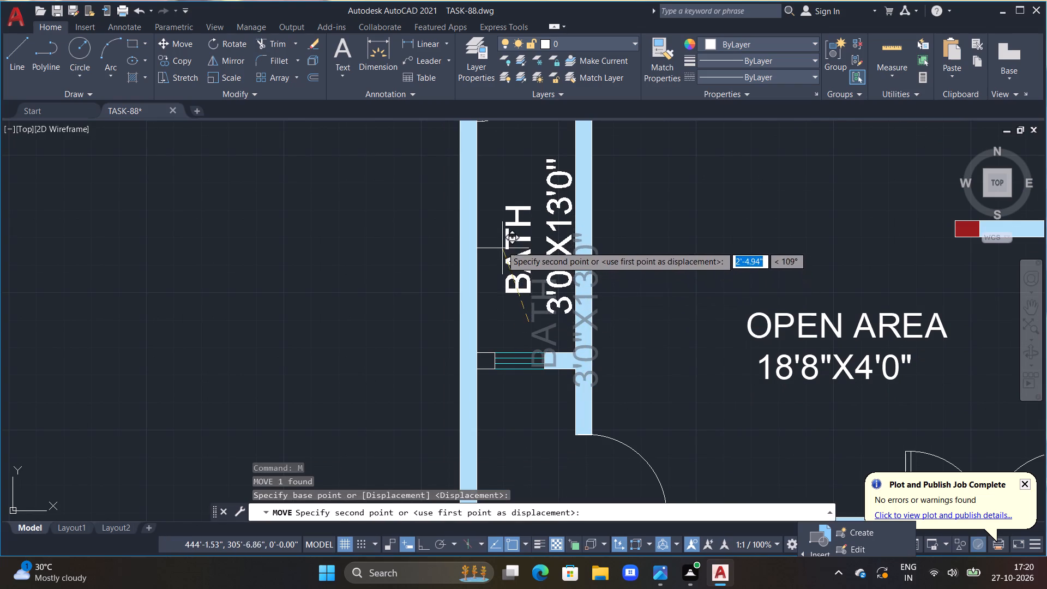
pyautogui.click(488, 230)
# Shorten the copied label straddling the outer wall below the 3'0"X13'0" bath to the single word OPEN.
pyautogui.scroll(-2, 539, 244)
pyautogui.moveTo(559, 279); pyautogui.dragTo(559, 250, button='middle')
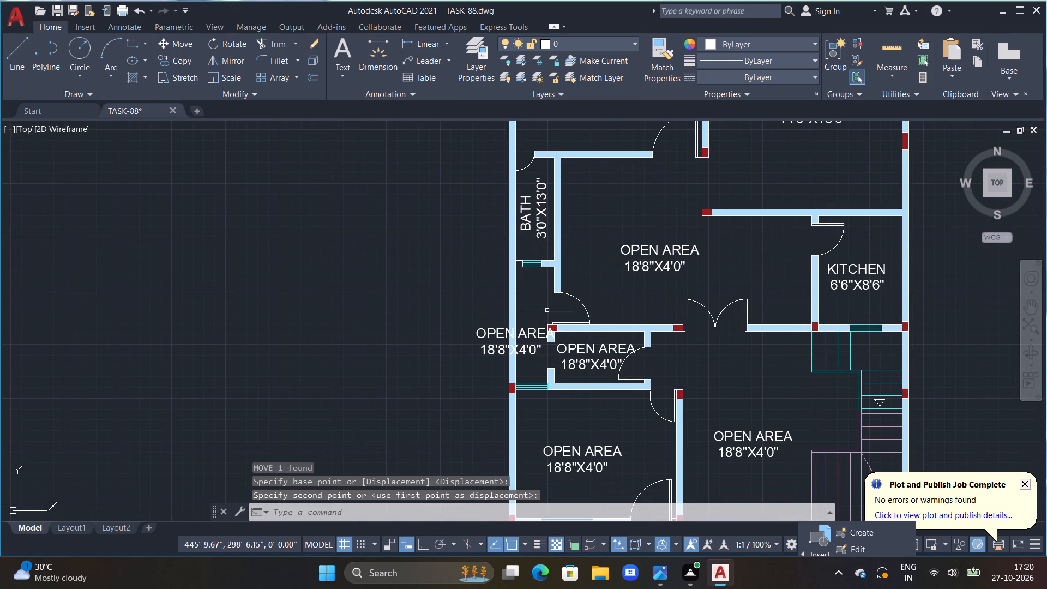
pyautogui.moveTo(546, 326); pyautogui.dragTo(551, 276, button='middle')
pyautogui.doubleClick(531, 305)
pyautogui.scroll(2, 533, 304)
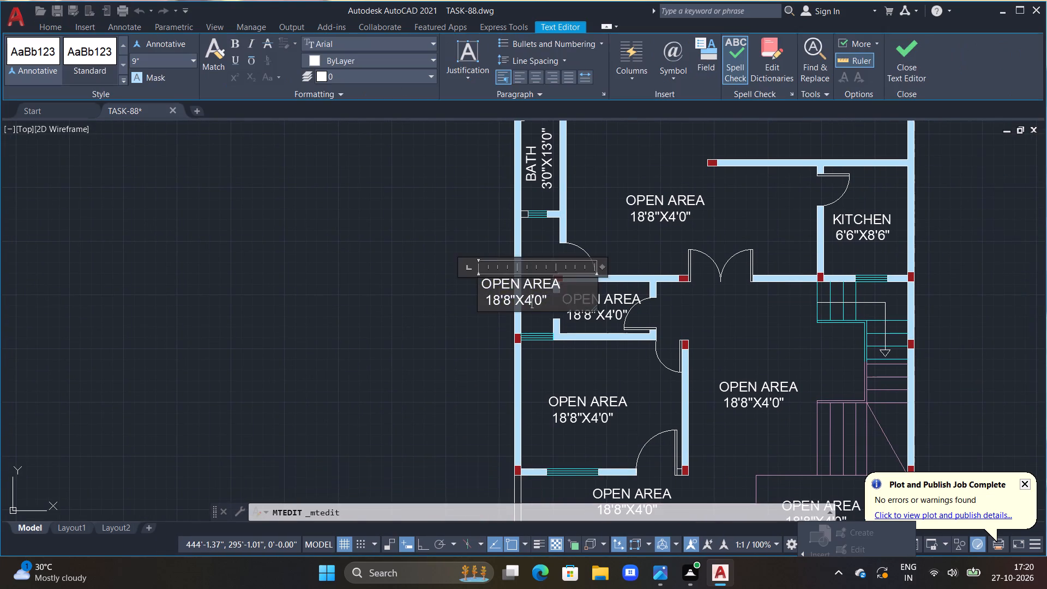
pyautogui.click(594, 296)
pyautogui.press('BackSpace')
pyautogui.press('BackSpace')
pyautogui.press('BackSpace')
pyautogui.press('BackSpace')
pyautogui.press('BackSpace')
pyautogui.press('BackSpace')
pyautogui.press('BackSpace')
pyautogui.press('BackSpace')
pyautogui.press('BackSpace')
pyautogui.press('BackSpace')
pyautogui.press('BackSpace')
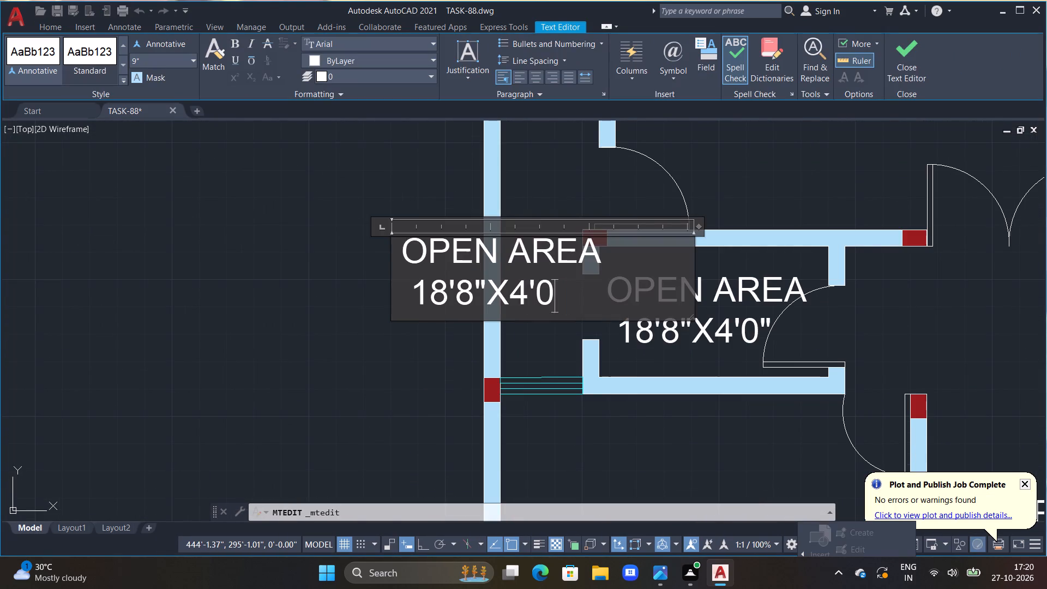
pyautogui.press('BackSpace')
pyautogui.press('BackSpace')
pyautogui.press('BackSpace')
pyautogui.press('BackSpace')
pyautogui.press('BackSpace')
pyautogui.press('BackSpace')
pyautogui.press('BackSpace')
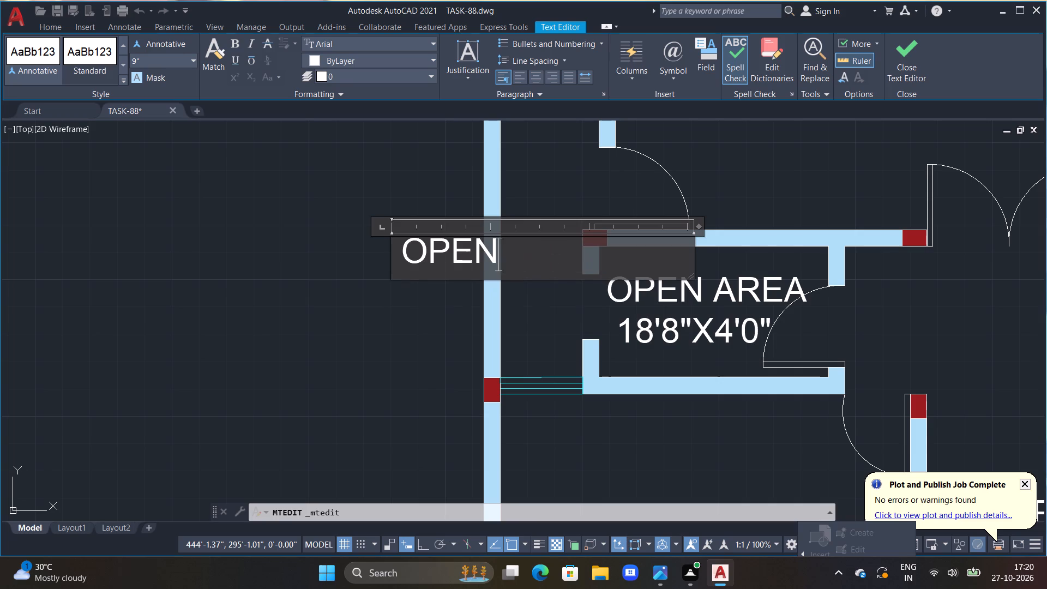
# Enter 3'0"X6'6" as the second line of the OPEN label.
pyautogui.press('Return')
pyautogui.press('space')
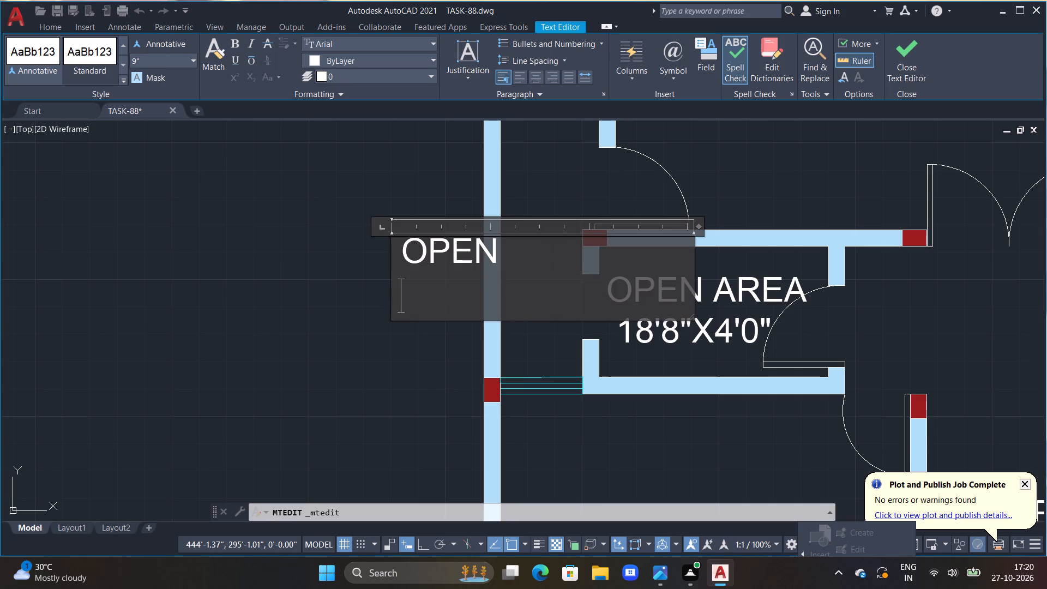
pyautogui.write("3'")
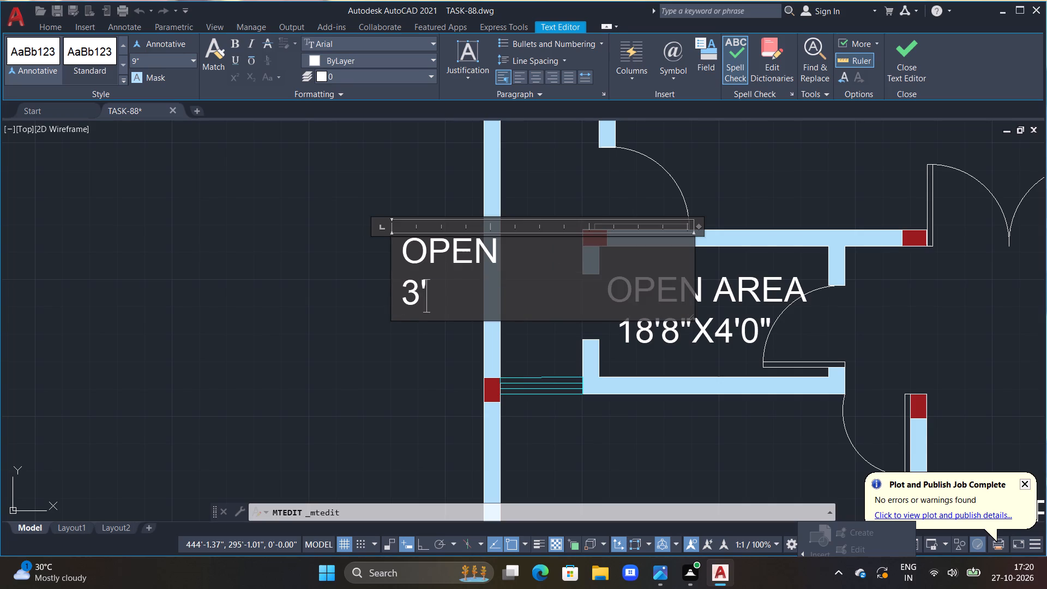
pyautogui.write('0"X')
pyautogui.write('6\'6"')
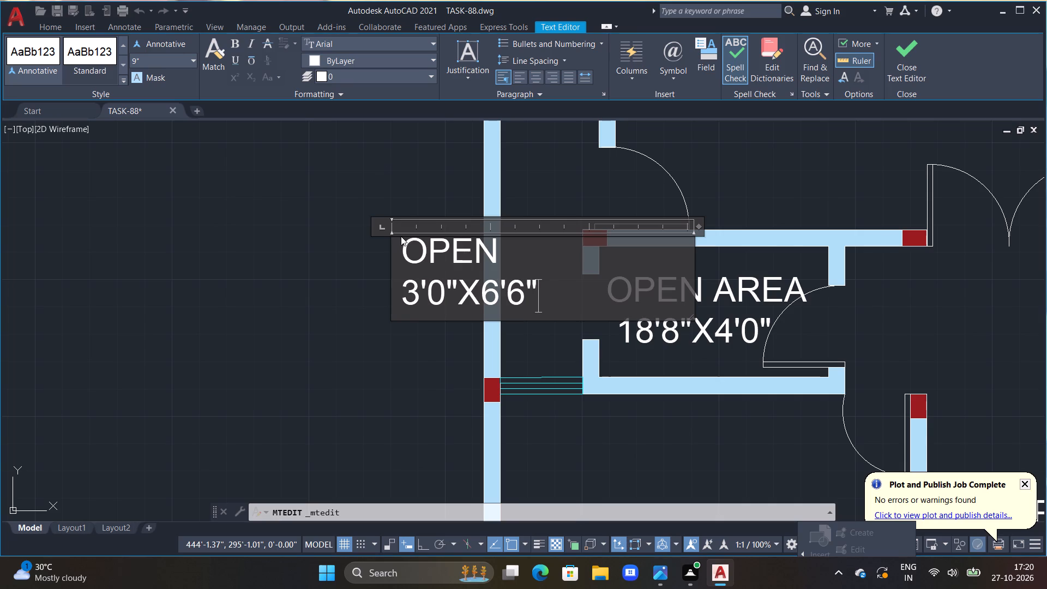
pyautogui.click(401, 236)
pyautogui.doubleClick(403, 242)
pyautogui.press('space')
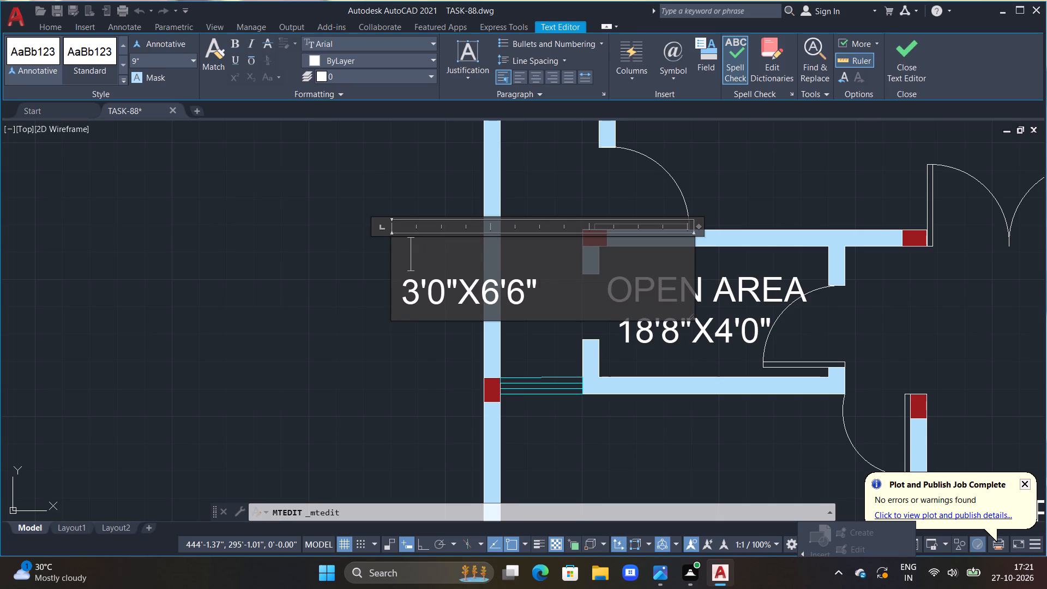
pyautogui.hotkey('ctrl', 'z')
# Finish the text and rotate the 3'0"X6'6" OPEN label a quarter turn counterclockwise so it reads upwards.
pyautogui.doubleClick(342, 289)
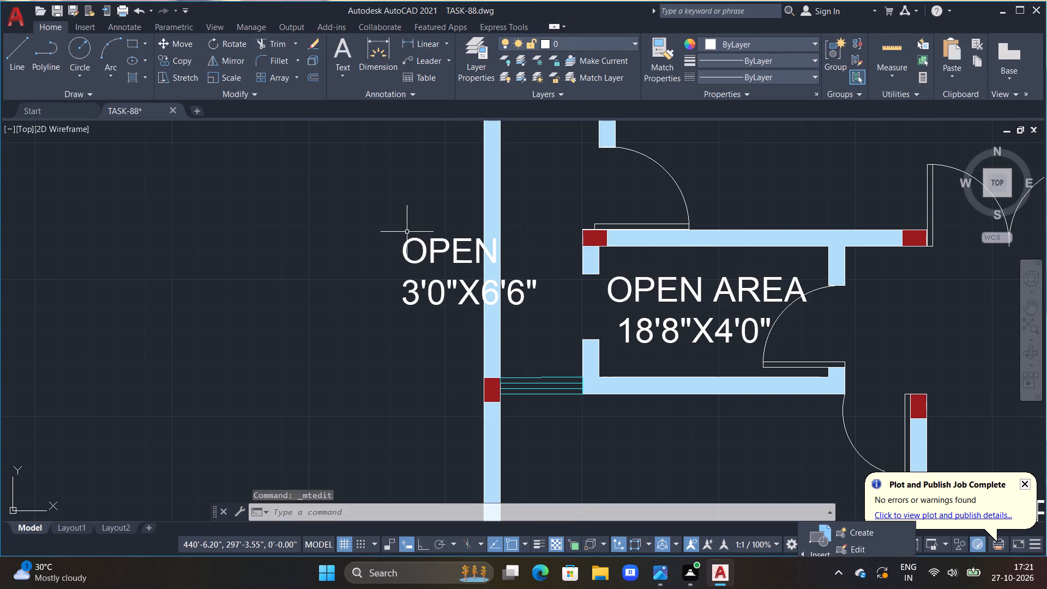
pyautogui.click(411, 240)
pyautogui.write('RO')
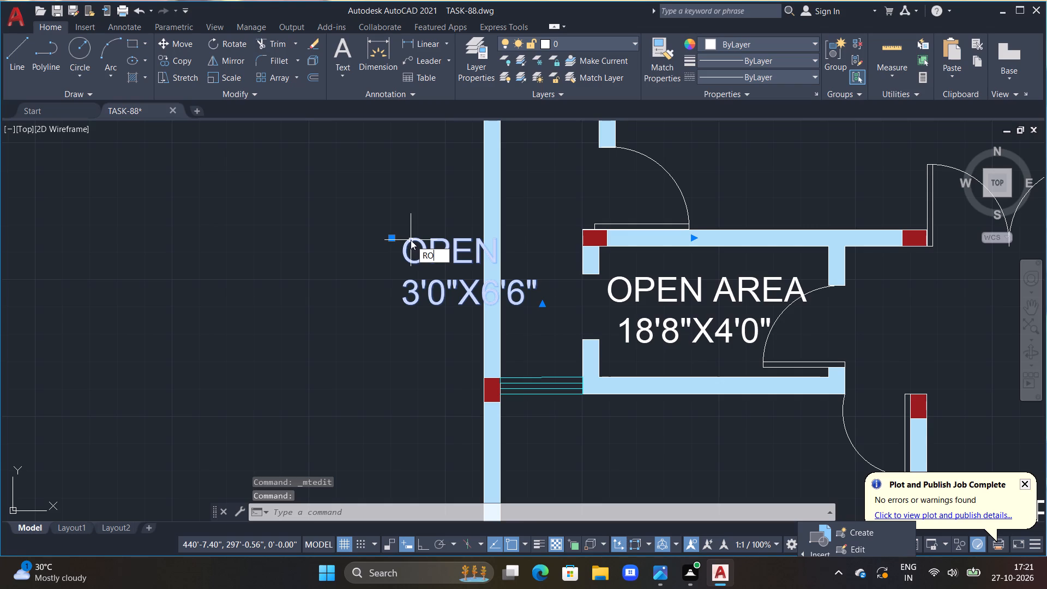
pyautogui.press('space')
pyautogui.click(411, 240)
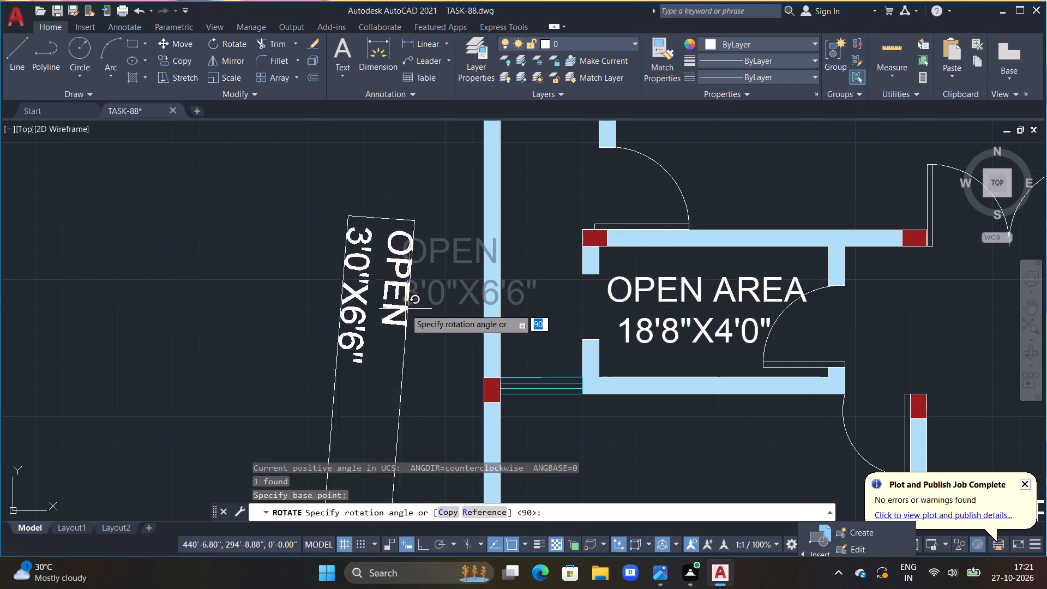
pyautogui.press('F8')
pyautogui.click(423, 210)
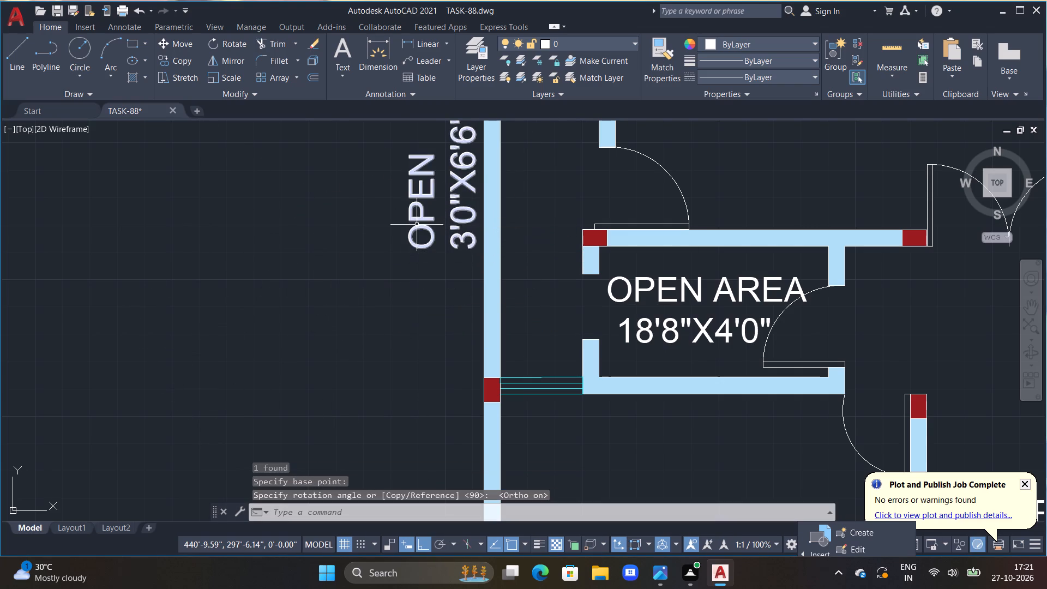
# Move the rotated OPEN label into the narrow space below the 3'0"X13'0" bath, just above its window.
pyautogui.click(417, 225)
pyautogui.write('M')
pyautogui.press('space')
pyautogui.moveTo(428, 247); pyautogui.dragTo(453, 269)
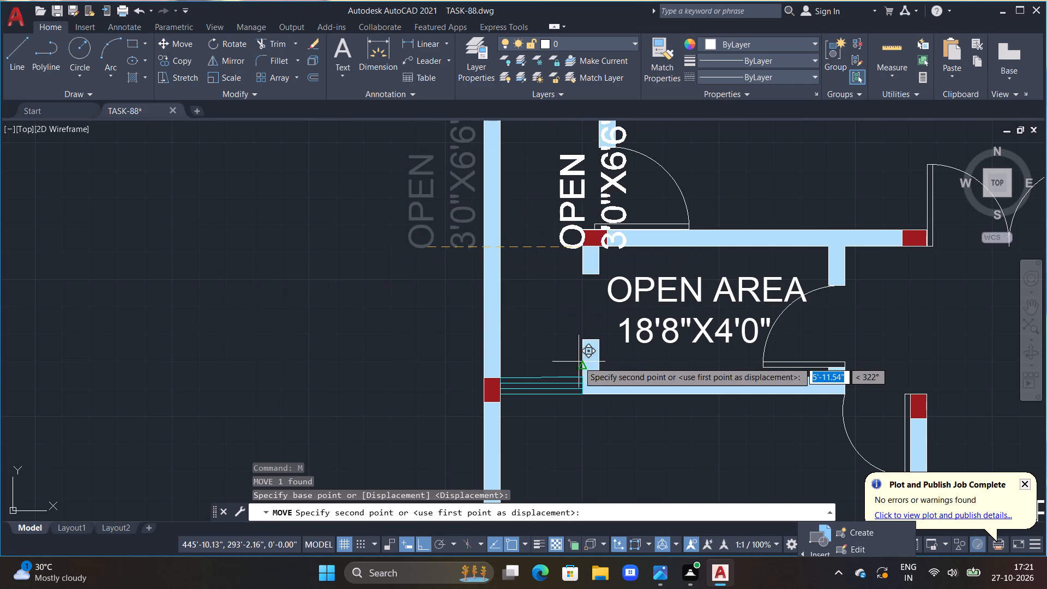
pyautogui.press('F8')
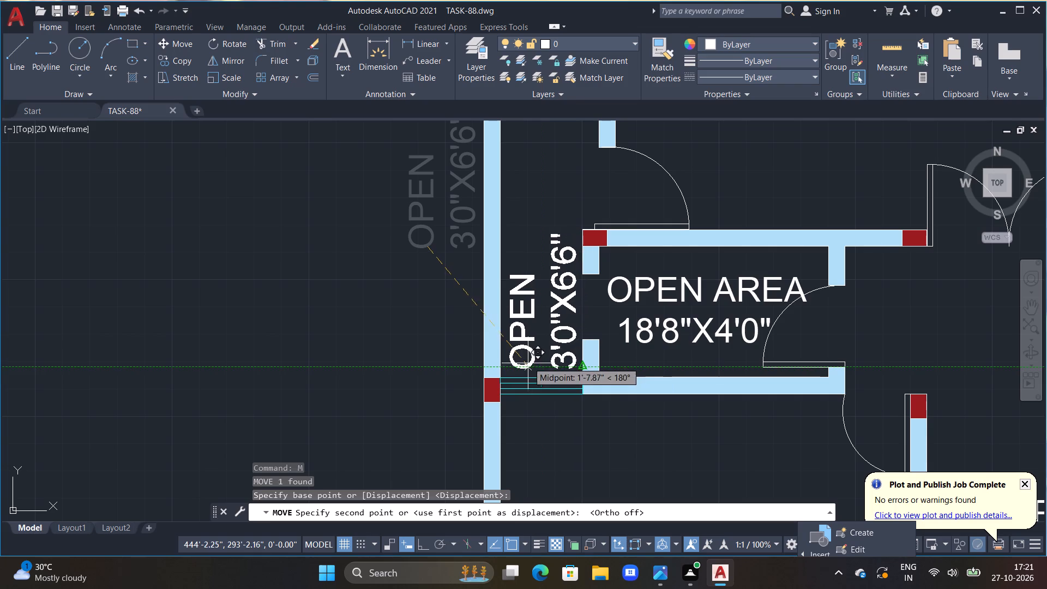
pyautogui.click(527, 350)
pyautogui.press('Escape')
pyautogui.press('Escape')
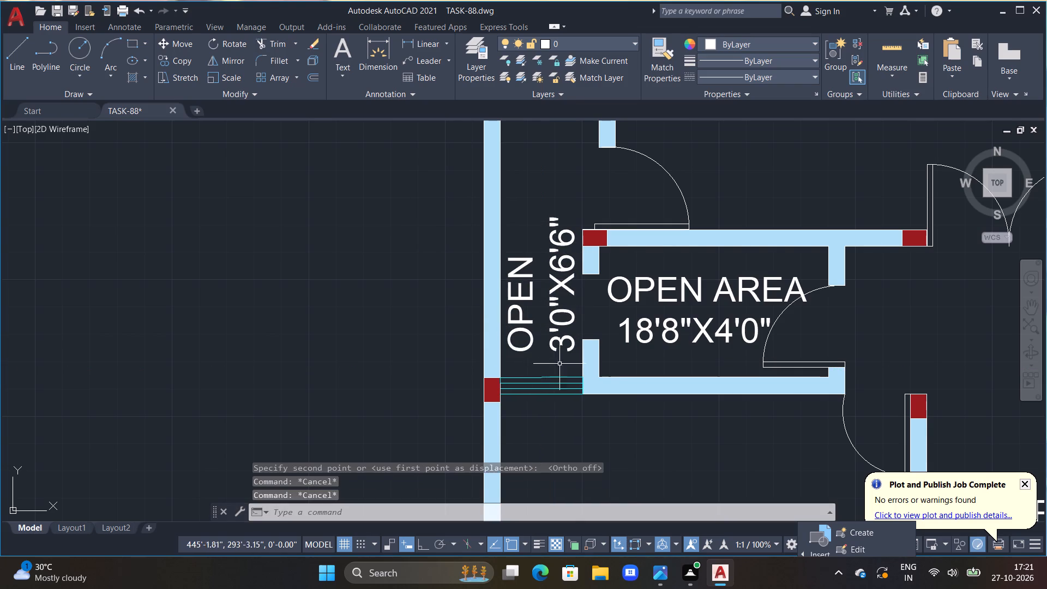
# Replace the copied label's text in the small room beside the 3'0"X6'6" OPEN space with BATH, indented by a space.
pyautogui.doubleClick(678, 331)
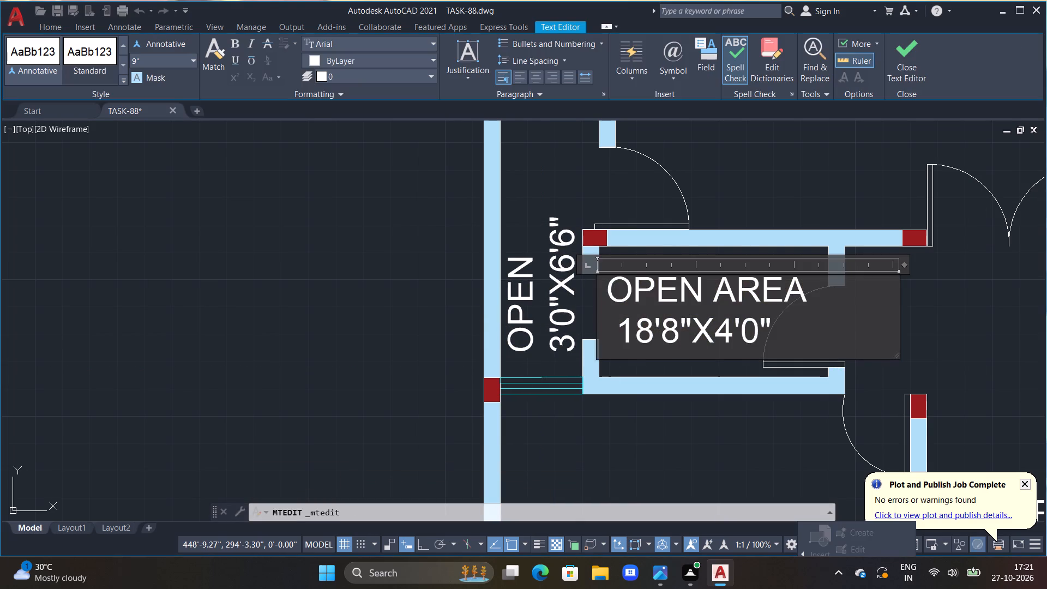
pyautogui.moveTo(769, 316); pyautogui.dragTo(701, 351, button='middle')
pyautogui.click(714, 355)
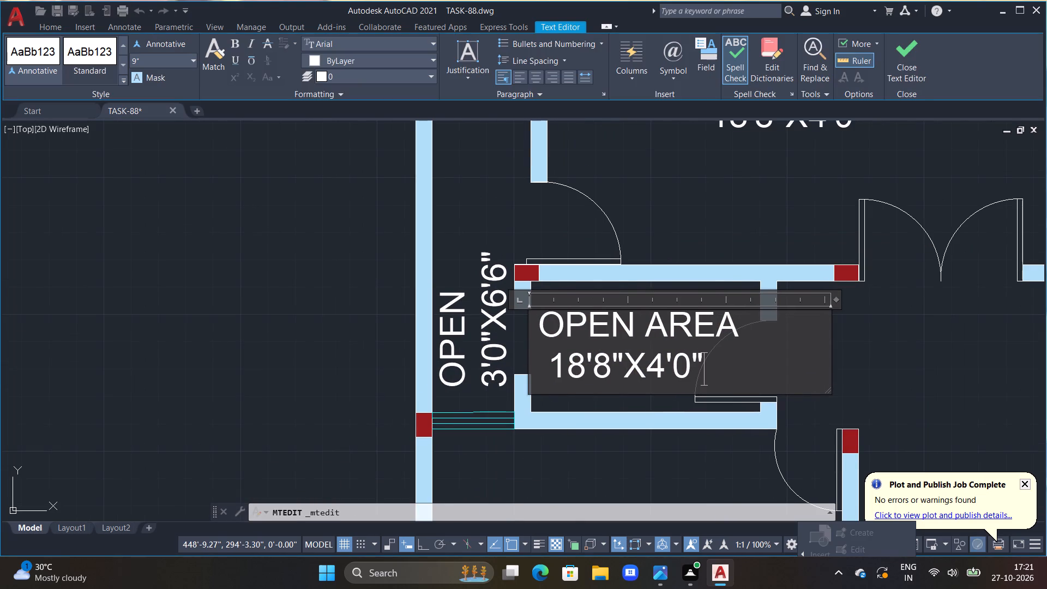
pyautogui.press('BackSpace')
pyautogui.press('BackSpace')
pyautogui.press('BackSpace')
pyautogui.press('BackSpace')
pyautogui.press('BackSpace')
pyautogui.press('BackSpace')
pyautogui.press('BackSpace')
pyautogui.press('BackSpace')
pyautogui.press('BackSpace')
pyautogui.press('BackSpace')
pyautogui.press('BackSpace')
pyautogui.press('BackSpace')
pyautogui.press('BackSpace')
pyautogui.press('BackSpace')
pyautogui.press('BackSpace')
pyautogui.press('BackSpace')
pyautogui.press('BackSpace')
pyautogui.press('BackSpace')
pyautogui.press('BackSpace')
pyautogui.press('BackSpace')
pyautogui.press('BackSpace')
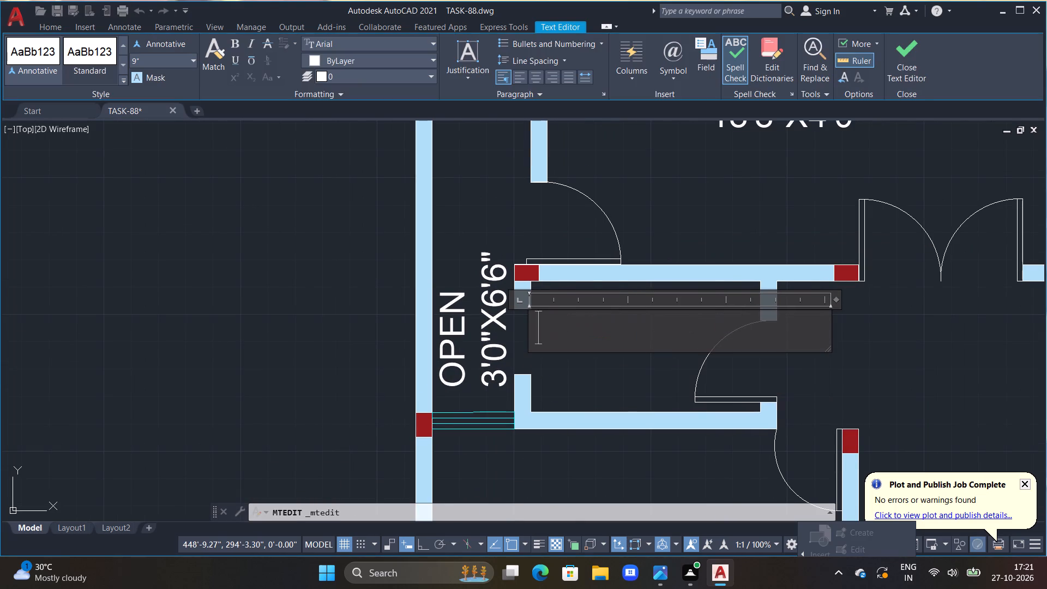
pyautogui.press('space')
pyautogui.write('BAT')
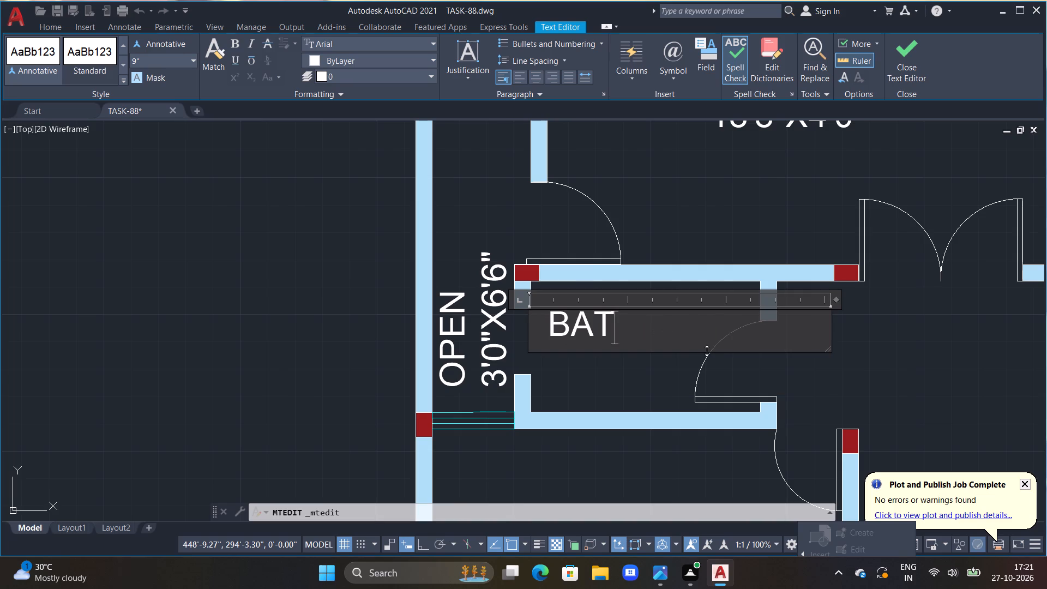
pyautogui.write('H')
pyautogui.press('space')
# Enter 7'0"X4'0" as the BATH label's second line and finish the text.
pyautogui.press('Return')
pyautogui.write('7\'0"X')
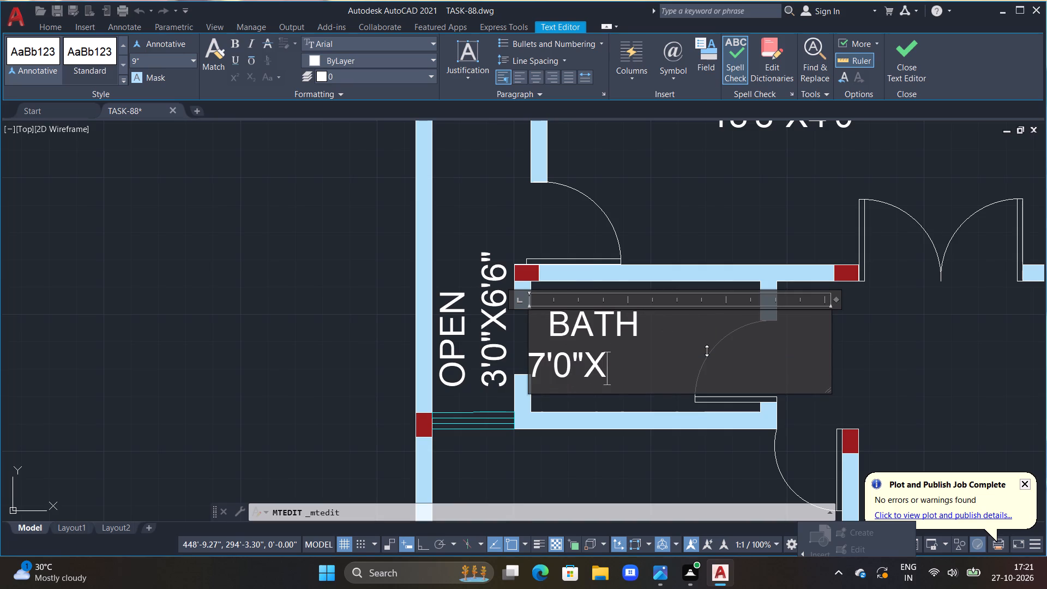
pyautogui.write('4\'0"')
pyautogui.doubleClick(707, 350)
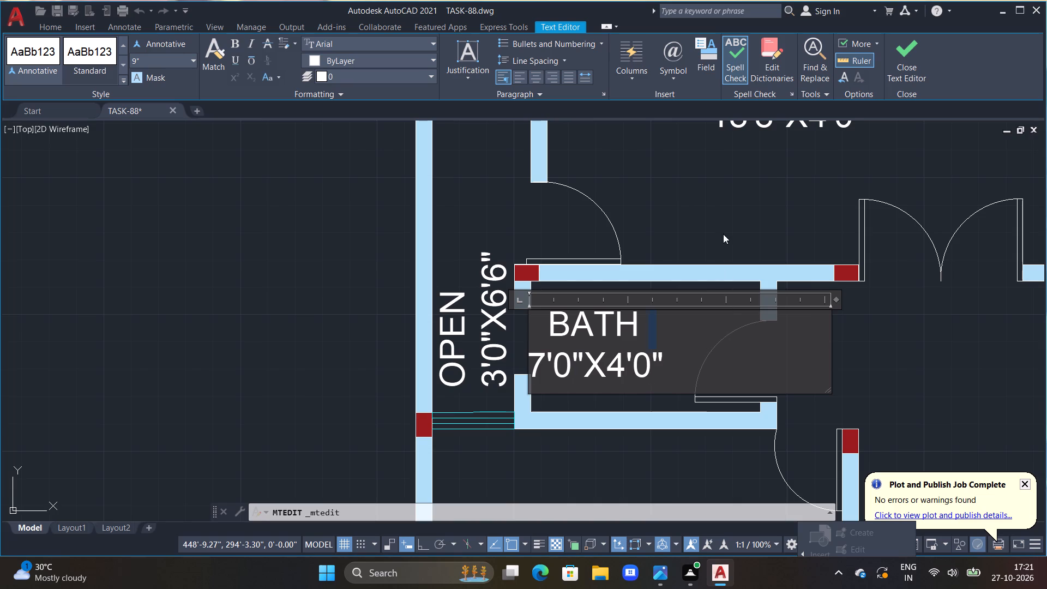
pyautogui.click(719, 222)
pyautogui.doubleClick(625, 358)
pyautogui.doubleClick(603, 378)
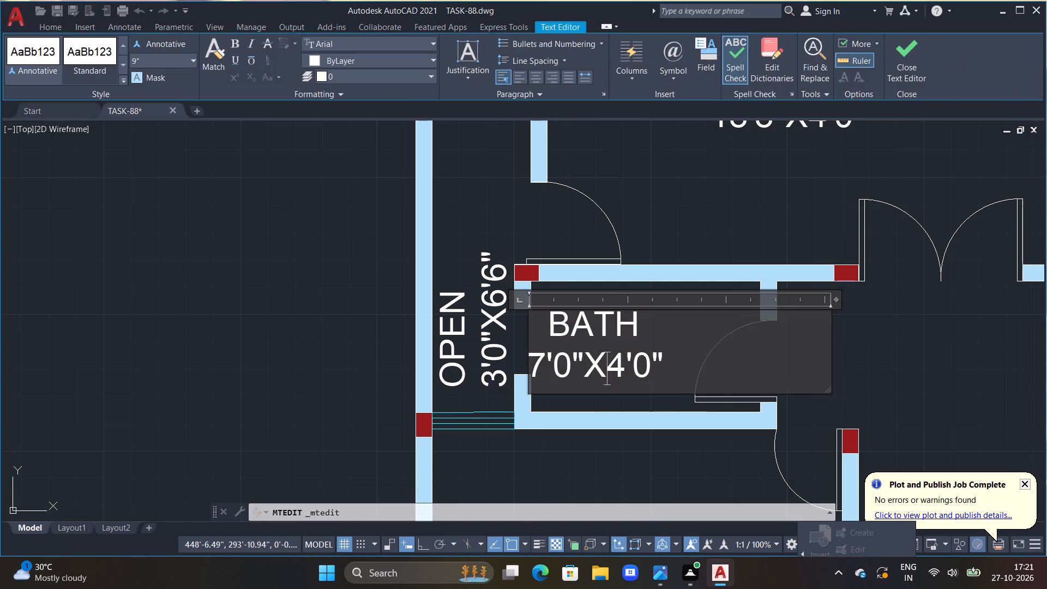
pyautogui.press('Escape')
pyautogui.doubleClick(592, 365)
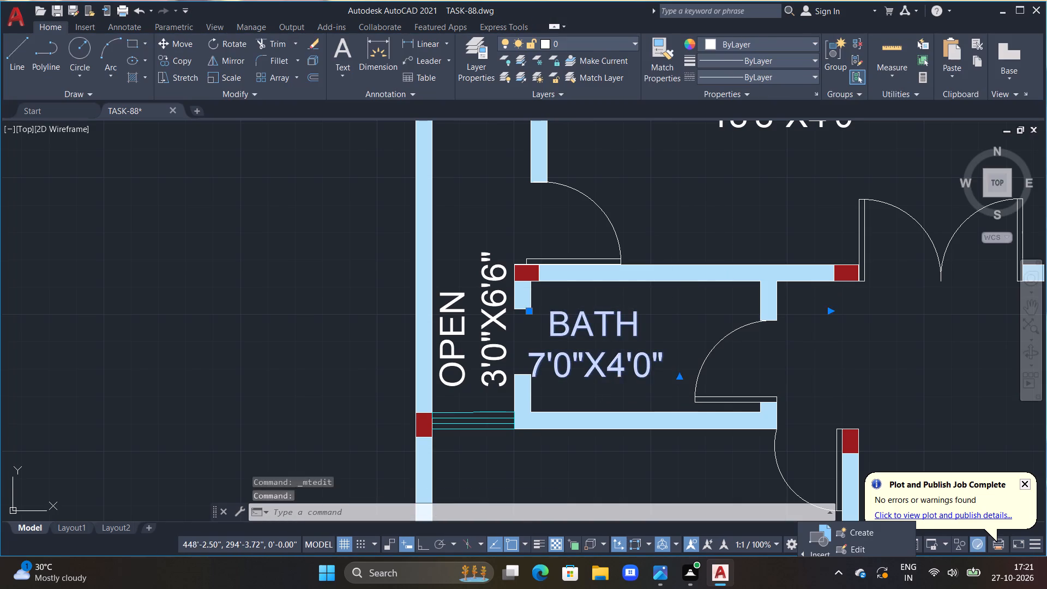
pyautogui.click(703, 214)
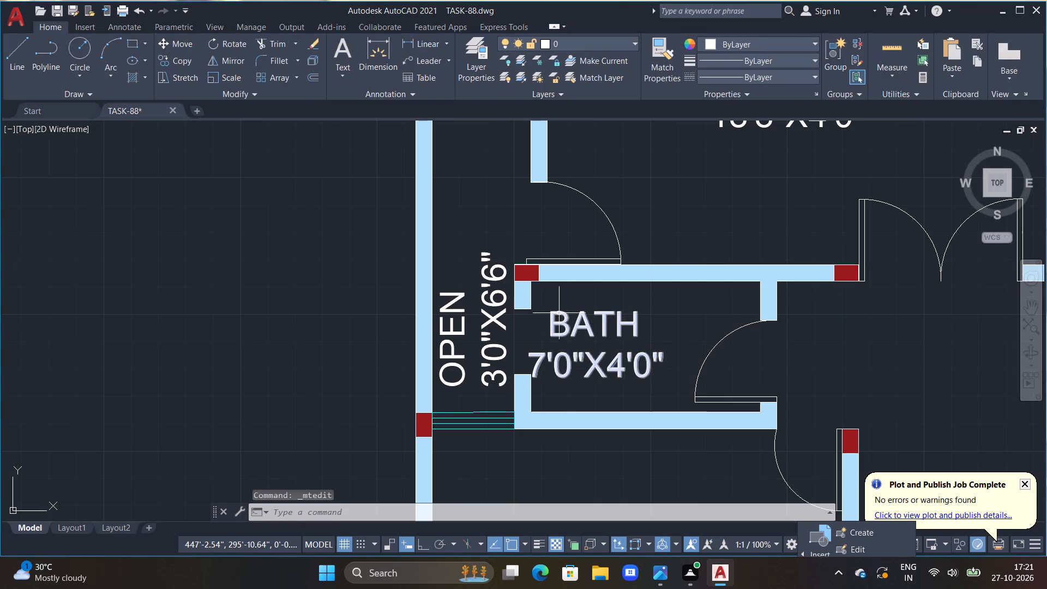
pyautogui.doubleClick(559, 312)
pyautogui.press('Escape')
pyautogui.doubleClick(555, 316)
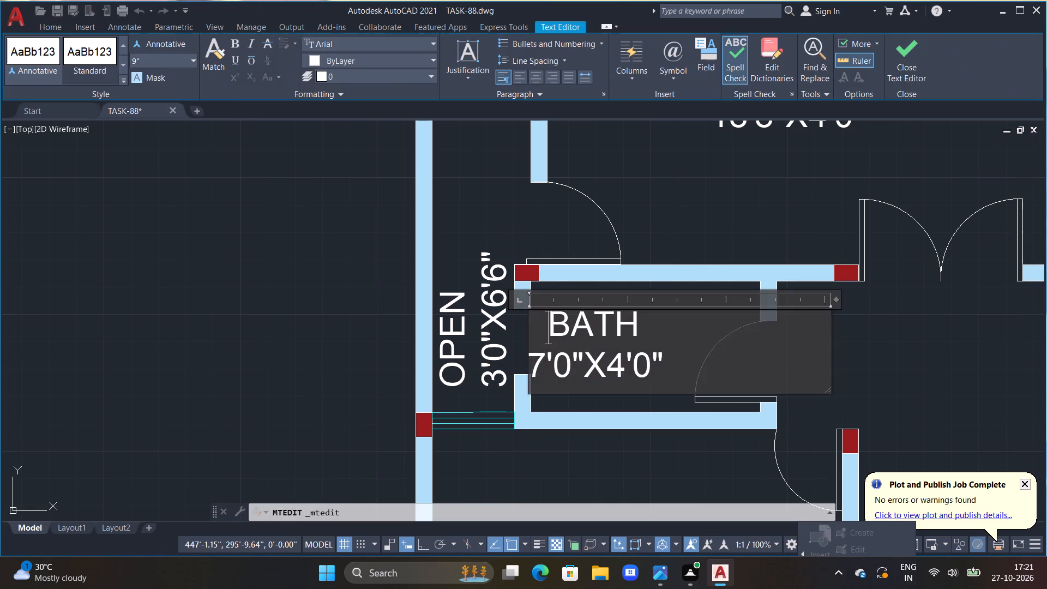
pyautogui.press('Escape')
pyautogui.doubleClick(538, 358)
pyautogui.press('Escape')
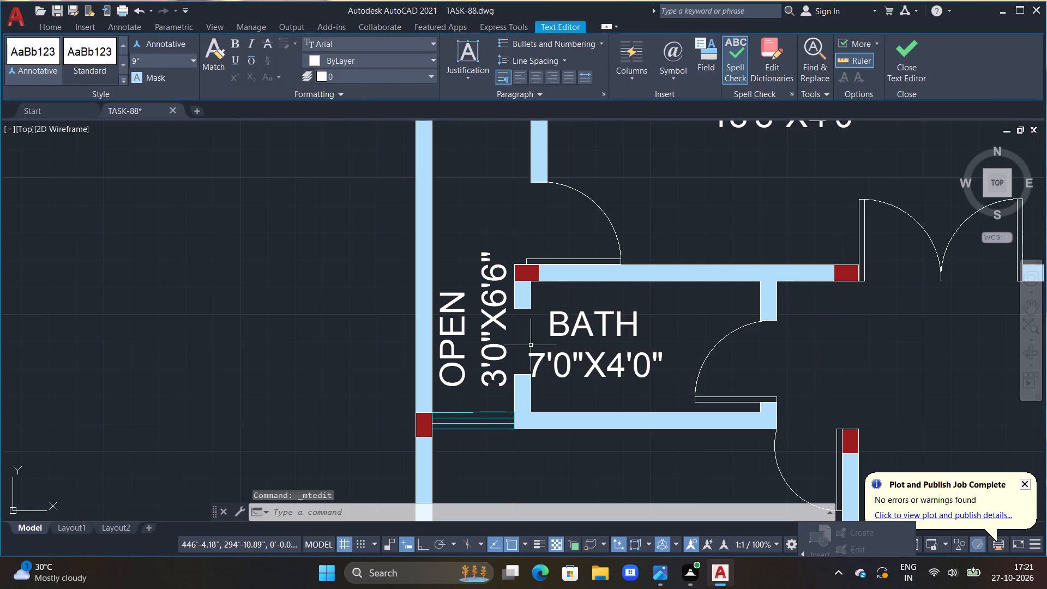
# Move the 7'0"X4'0" BATH label slightly away from the side wall so it sits clear inside its room.
pyautogui.moveTo(665, 310); pyautogui.dragTo(639, 323)
pyautogui.moveTo(627, 332); pyautogui.dragTo(605, 360)
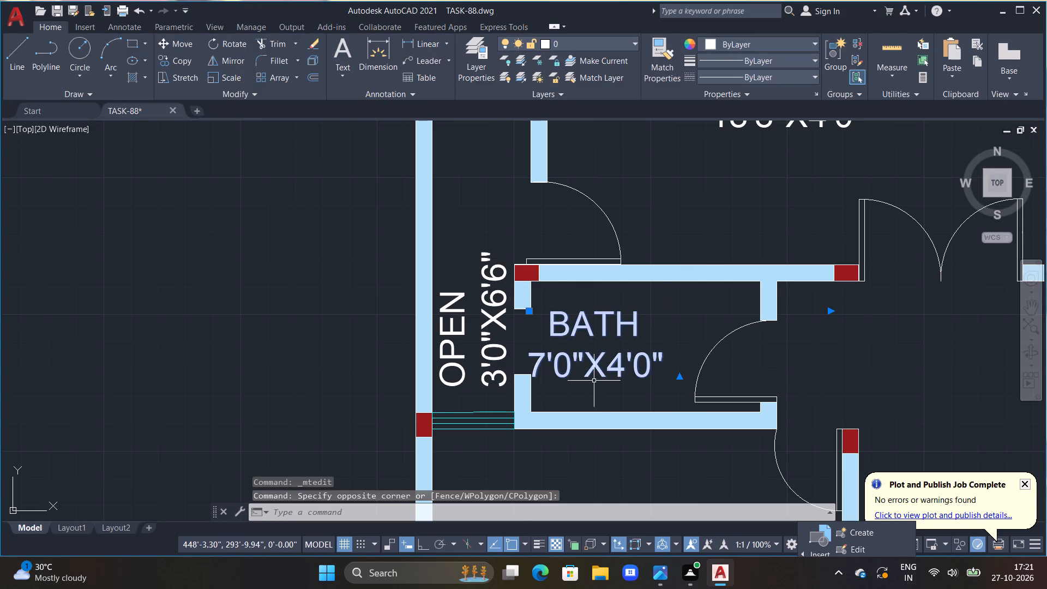
pyautogui.write('M')
pyautogui.press('space')
pyautogui.doubleClick(627, 373)
pyautogui.click(643, 370)
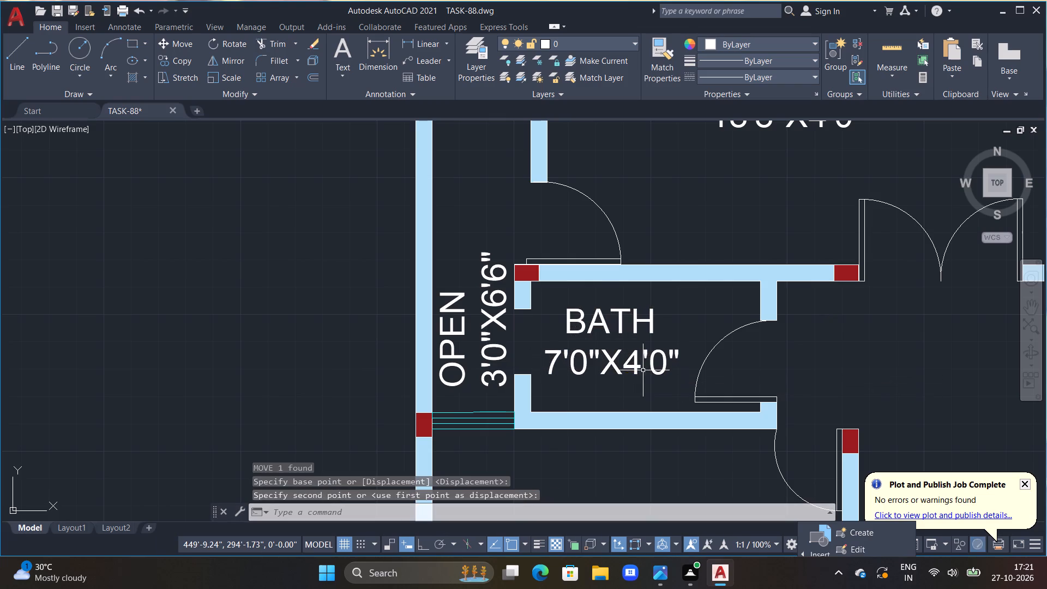
pyautogui.press('Escape')
# Replace the OPEN AREA label's text in the large space beside the kitchen with LOUNGE.
pyautogui.scroll(-1, 667, 385)
pyautogui.moveTo(632, 327); pyautogui.dragTo(569, 276, button='middle')
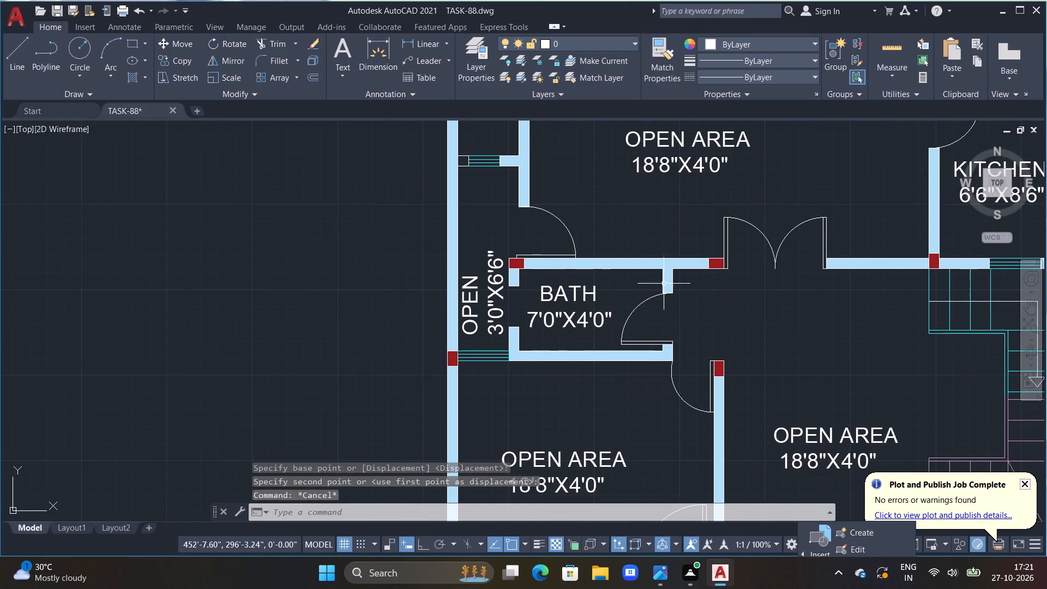
pyautogui.scroll(-1, 679, 297)
pyautogui.moveTo(707, 308); pyautogui.dragTo(645, 396, button='middle')
pyautogui.doubleClick(627, 303)
pyautogui.scroll(1, 633, 299)
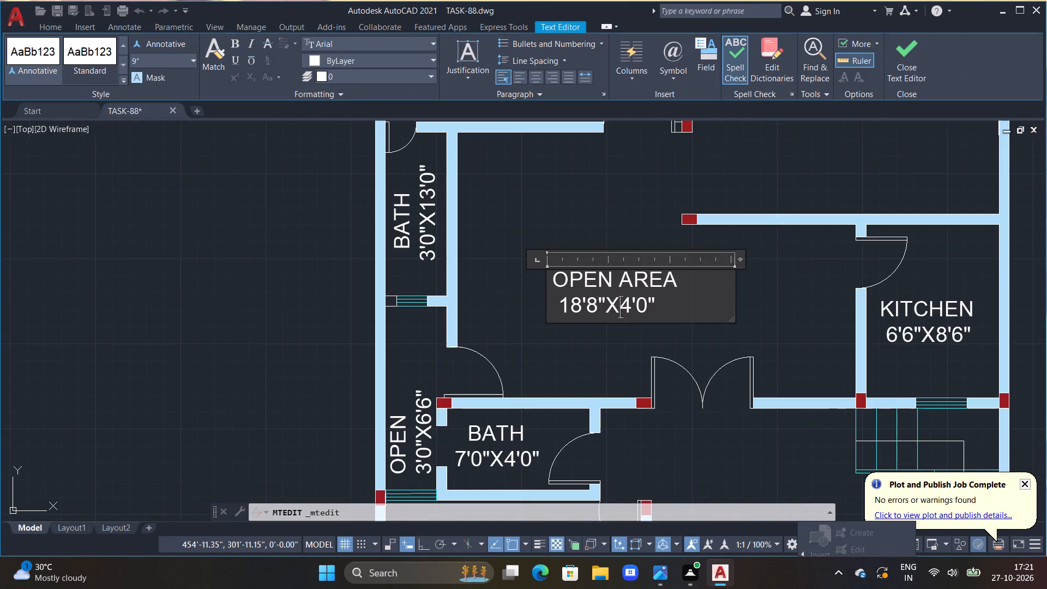
pyautogui.click(661, 304)
pyautogui.press('\\')
pyautogui.press('BackSpace')
pyautogui.press('BackSpace')
pyautogui.press('BackSpace')
pyautogui.press('BackSpace')
pyautogui.press('BackSpace')
pyautogui.press('BackSpace')
pyautogui.press('BackSpace')
pyautogui.press('BackSpace')
pyautogui.press('BackSpace')
pyautogui.press('BackSpace')
pyautogui.press('BackSpace')
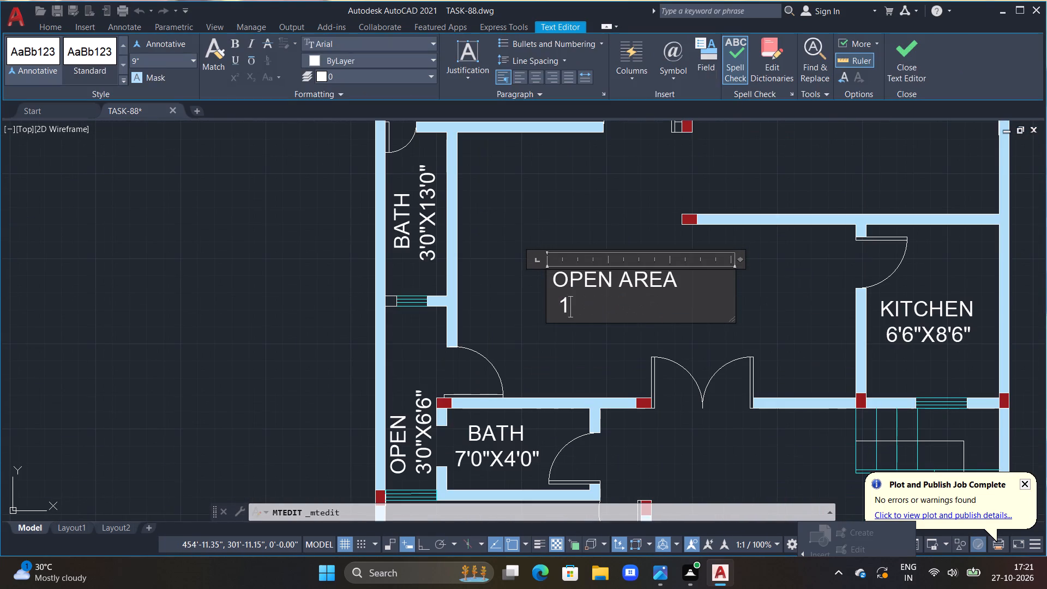
pyautogui.press('BackSpace')
pyautogui.press('BackSpace')
pyautogui.press('BackSpace')
pyautogui.press('BackSpace')
pyautogui.press('BackSpace')
pyautogui.press('BackSpace')
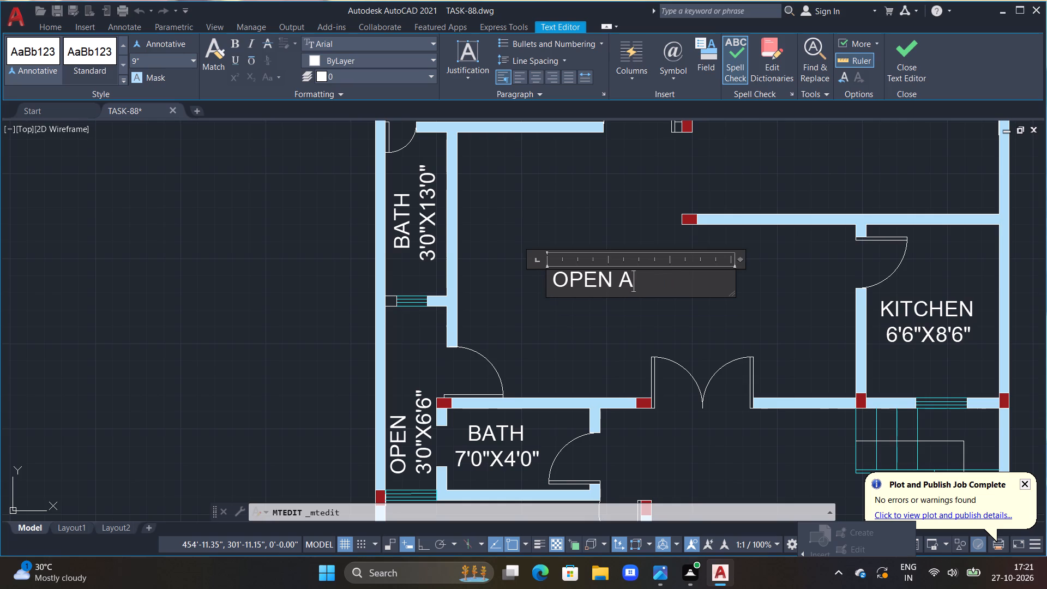
pyautogui.press('BackSpace')
pyautogui.press('BackSpace')
pyautogui.press('BackSpace')
pyautogui.press('BackSpace')
pyautogui.press('BackSpace')
pyautogui.press('BackSpace')
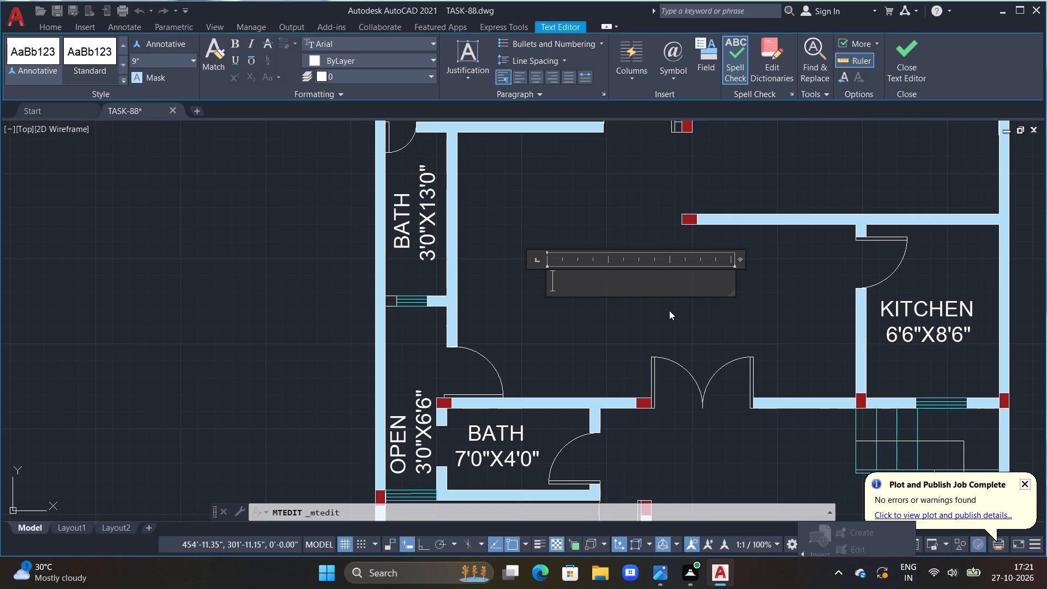
pyautogui.write('LOUNG')
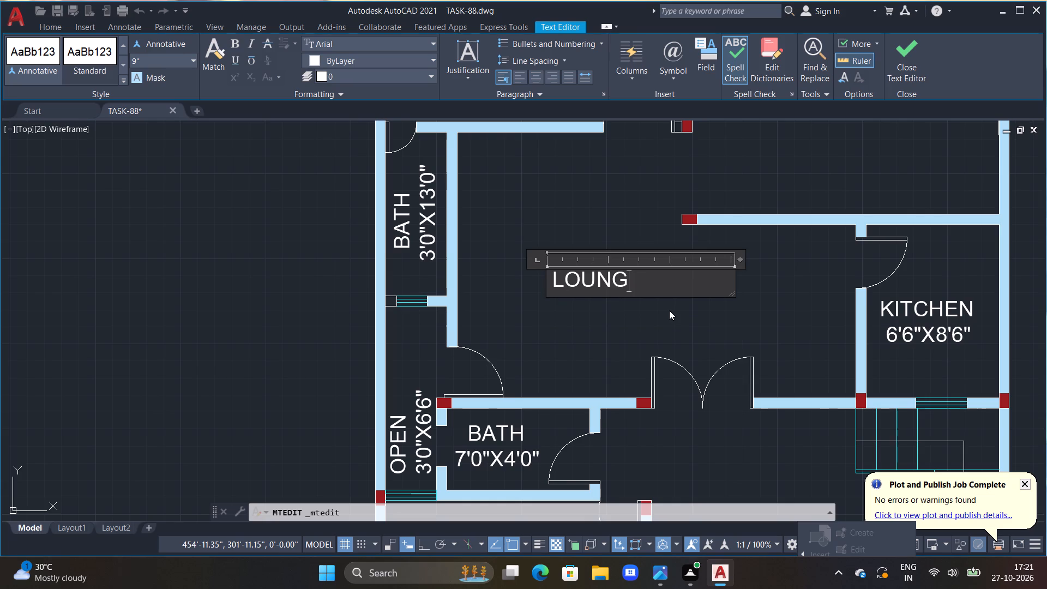
pyautogui.press('e')
# Enter 17'6"X8'6" as the LOUNGE label's second line and finish the text.
pyautogui.press('Return')
pyautogui.write('17')
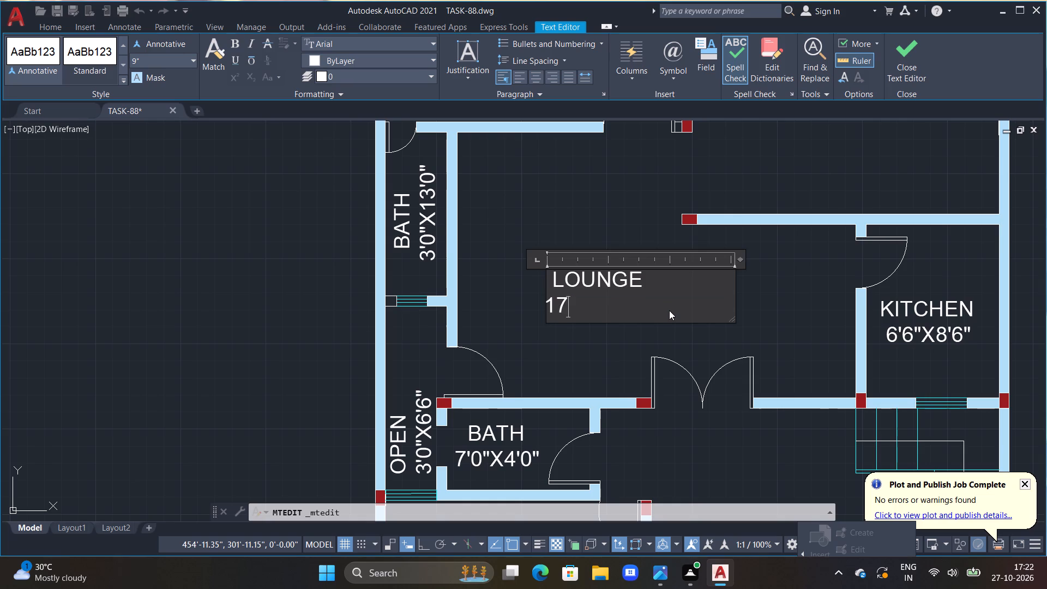
pyautogui.press("'")
pyautogui.write('6"X')
pyautogui.write('8\'6"')
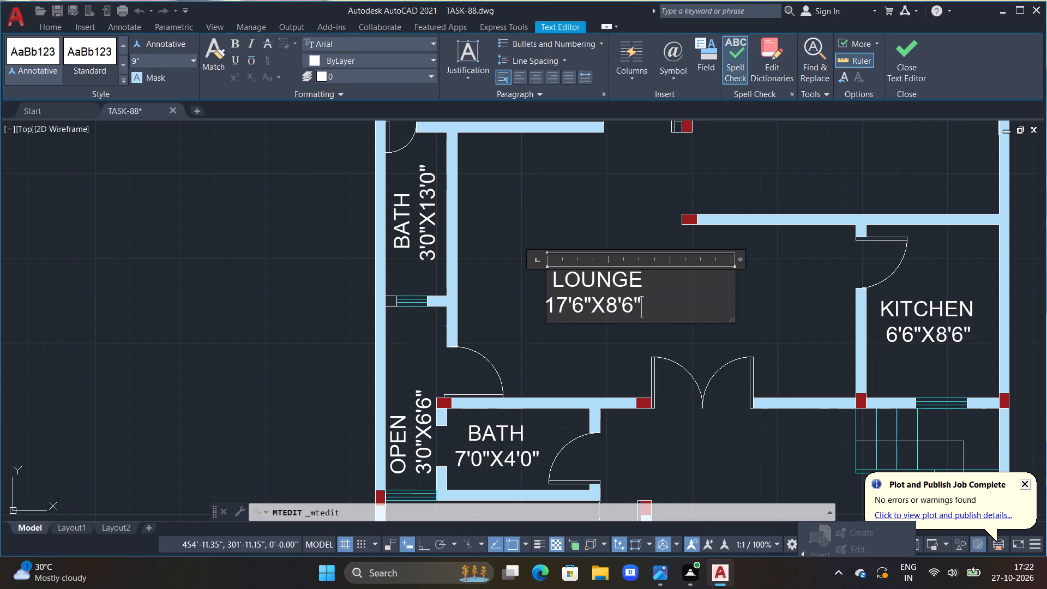
pyautogui.click(545, 323)
# Replace the OPEN AREA label's text in the room below the 7'0"X4'0" bath with DRAWING.
pyautogui.moveTo(651, 297); pyautogui.dragTo(513, 181, button='middle')
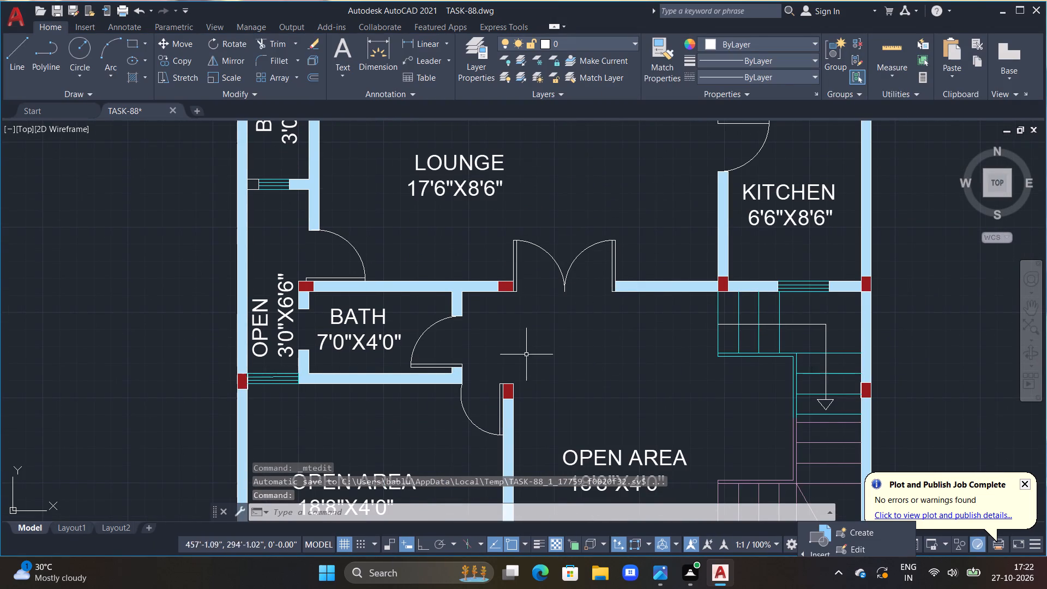
pyautogui.moveTo(526, 354); pyautogui.dragTo(649, 127, button='middle')
pyautogui.scroll(-1, 622, 154)
pyautogui.moveTo(531, 265); pyautogui.dragTo(515, 299, button='middle')
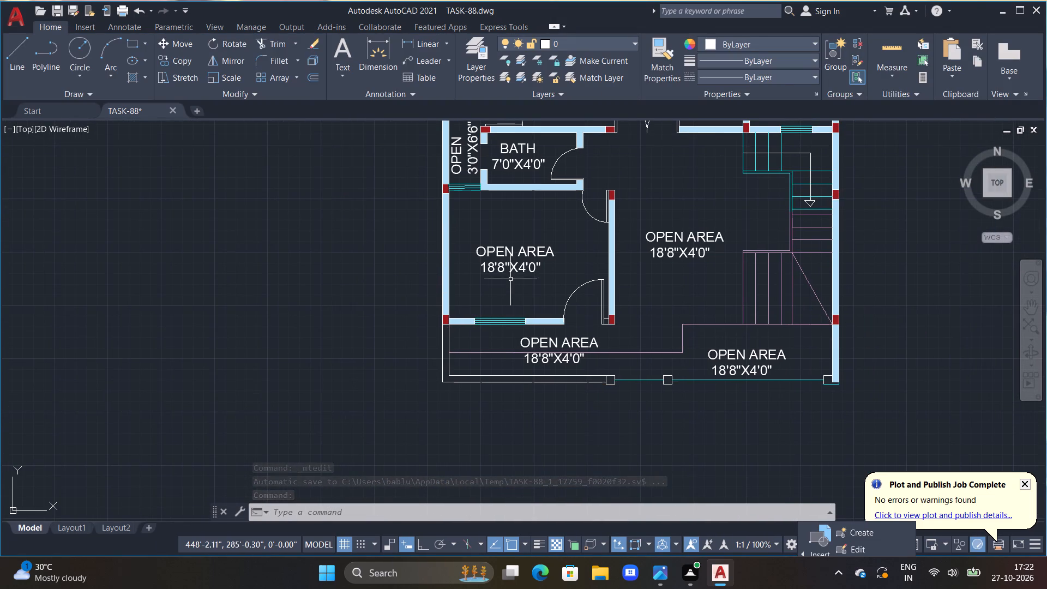
pyautogui.doubleClick(510, 274)
pyautogui.scroll(2, 535, 265)
pyautogui.click(569, 270)
pyautogui.press('BackSpace')
pyautogui.press('BackSpace')
pyautogui.press('BackSpace')
pyautogui.press('BackSpace')
pyautogui.press('BackSpace')
pyautogui.press('BackSpace')
pyautogui.press('BackSpace')
pyautogui.press('BackSpace')
pyautogui.press('BackSpace')
pyautogui.press('BackSpace')
pyautogui.press('BackSpace')
pyautogui.press('BackSpace')
pyautogui.press('BackSpace')
pyautogui.press('BackSpace')
pyautogui.press('BackSpace')
pyautogui.press('BackSpace')
pyautogui.press('BackSpace')
pyautogui.press('BackSpace')
pyautogui.press('BackSpace')
pyautogui.press('BackSpace')
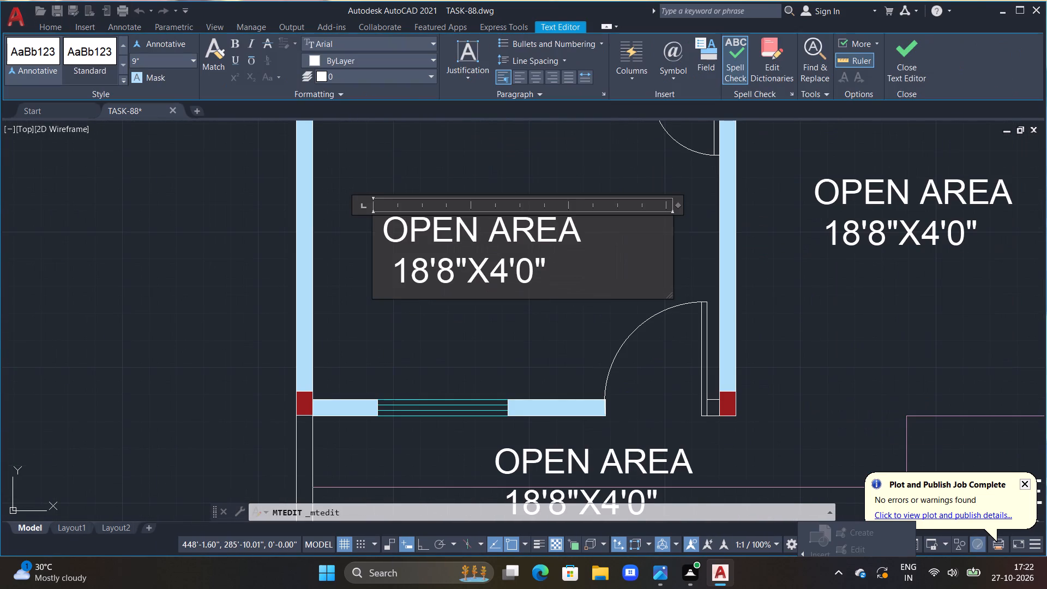
pyautogui.press('BackSpace')
pyautogui.press('BackSpace')
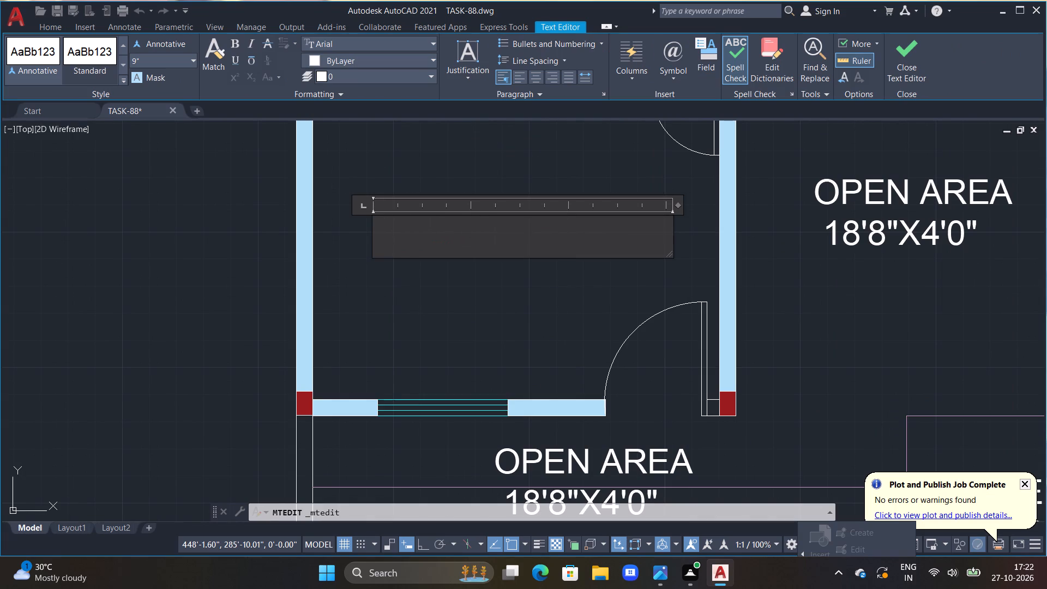
pyautogui.write('DRAWING')
# Enter 14'6"X10'0" as the DRAWING label's second line and finish the text.
pyautogui.press('Return')
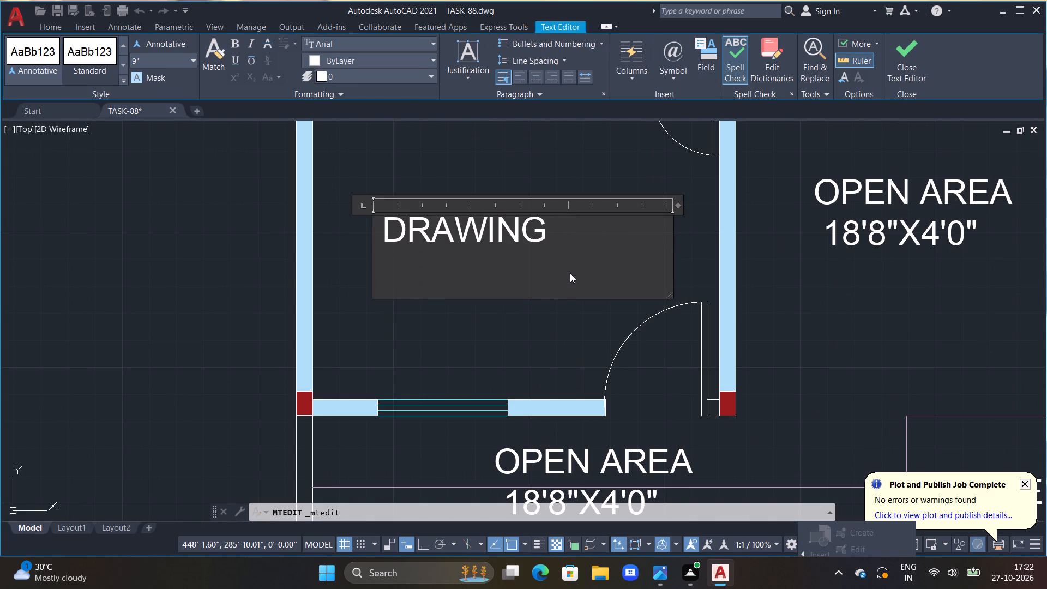
pyautogui.write("14'")
pyautogui.write('6"X')
pyautogui.write('10\'0"')
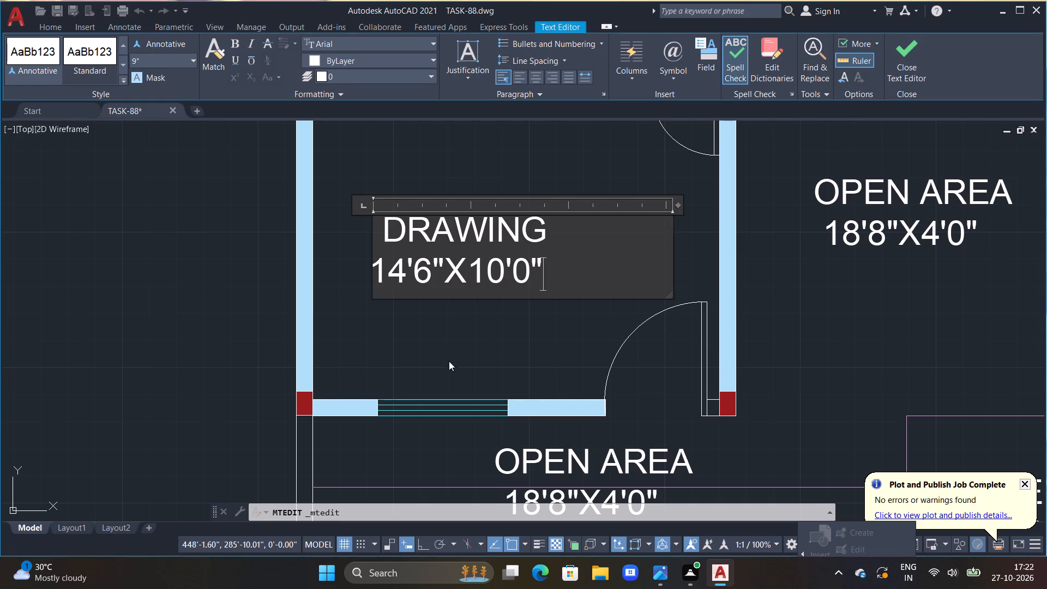
pyautogui.click(375, 273)
pyautogui.press('space')
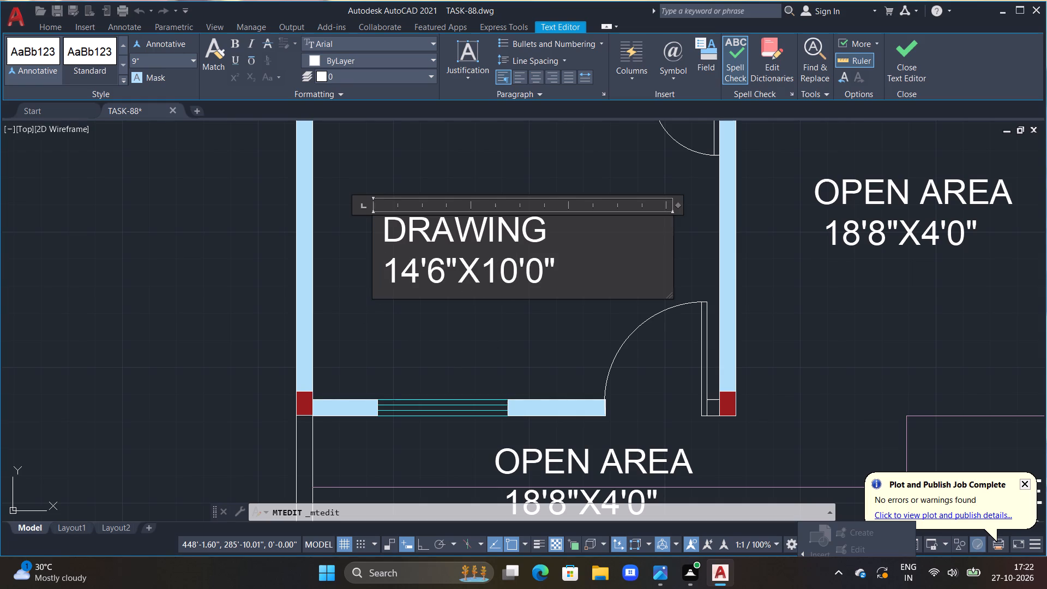
pyautogui.press('BackSpace')
pyautogui.click(398, 309)
# Replace the OPEN AREA label's text in the front strip below the DRAWING room with PROJECTION WIDE 3'-0".
pyautogui.scroll(-3, 480, 283)
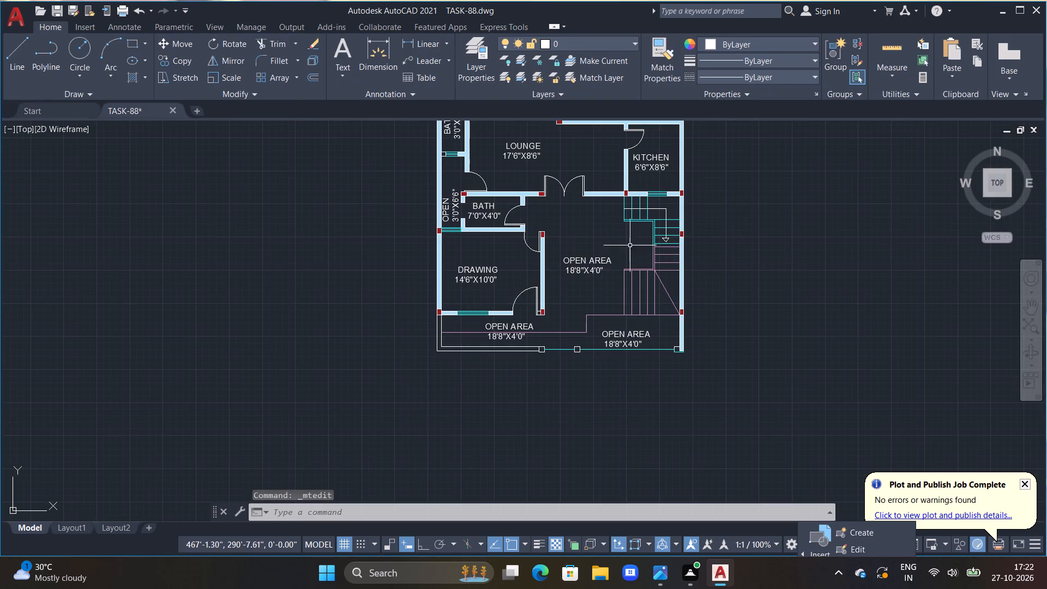
pyautogui.scroll(2, 590, 277)
pyautogui.moveTo(533, 357); pyautogui.dragTo(574, 295, button='middle')
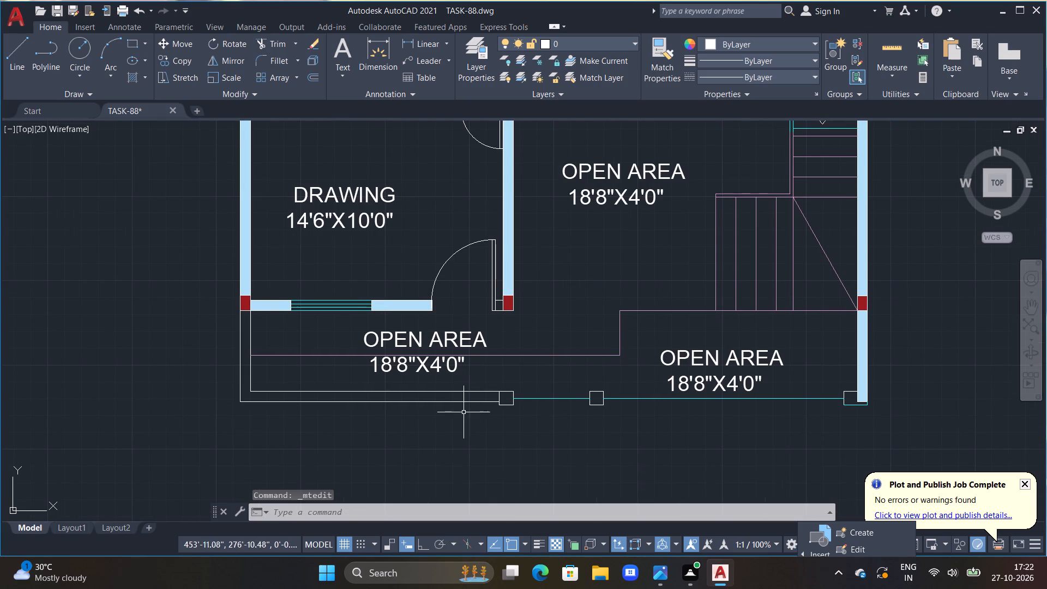
pyautogui.scroll(-1, 512, 325)
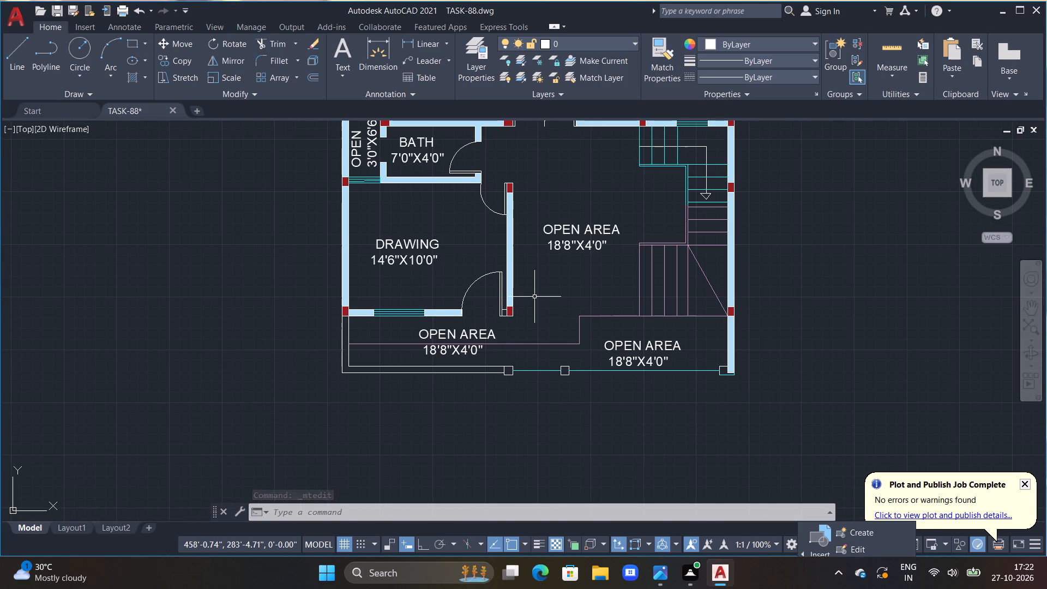
pyautogui.moveTo(503, 348); pyautogui.dragTo(531, 307, button='middle')
pyautogui.doubleClick(488, 294)
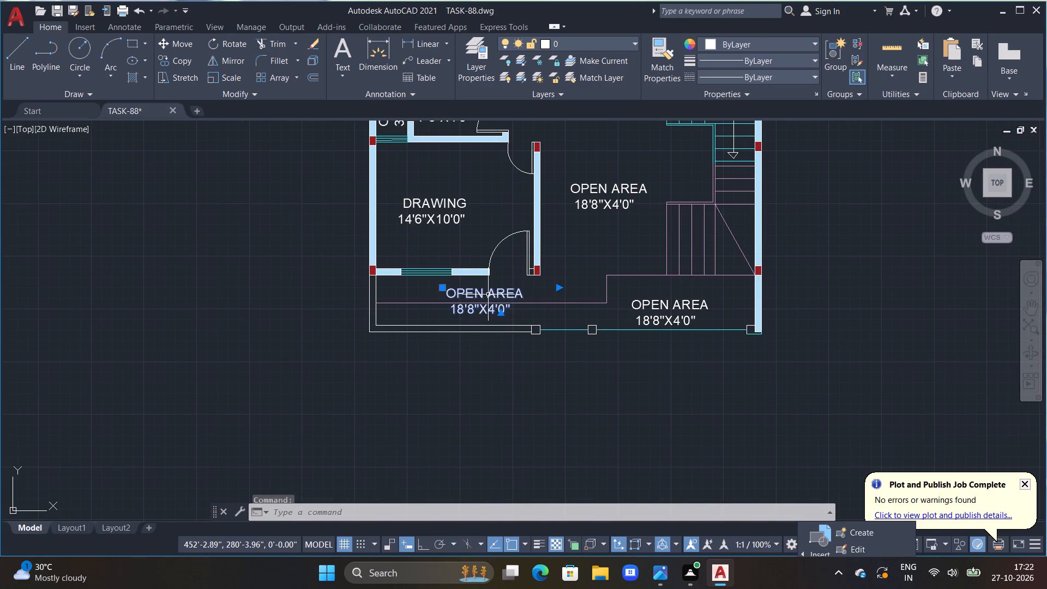
pyautogui.scroll(2, 488, 294)
pyautogui.click(531, 320)
pyautogui.click(551, 326)
pyautogui.press('BackSpace')
pyautogui.press('BackSpace')
pyautogui.press('BackSpace')
pyautogui.press('BackSpace')
pyautogui.press('BackSpace')
pyautogui.press('BackSpace')
pyautogui.press('BackSpace')
pyautogui.press('BackSpace')
pyautogui.press('BackSpace')
pyautogui.press('BackSpace')
pyautogui.press('BackSpace')
pyautogui.press('BackSpace')
pyautogui.press('BackSpace')
pyautogui.press('BackSpace')
pyautogui.press('BackSpace')
pyautogui.press('BackSpace')
pyautogui.press('BackSpace')
pyautogui.press('BackSpace')
pyautogui.press('BackSpace')
pyautogui.press('BackSpace')
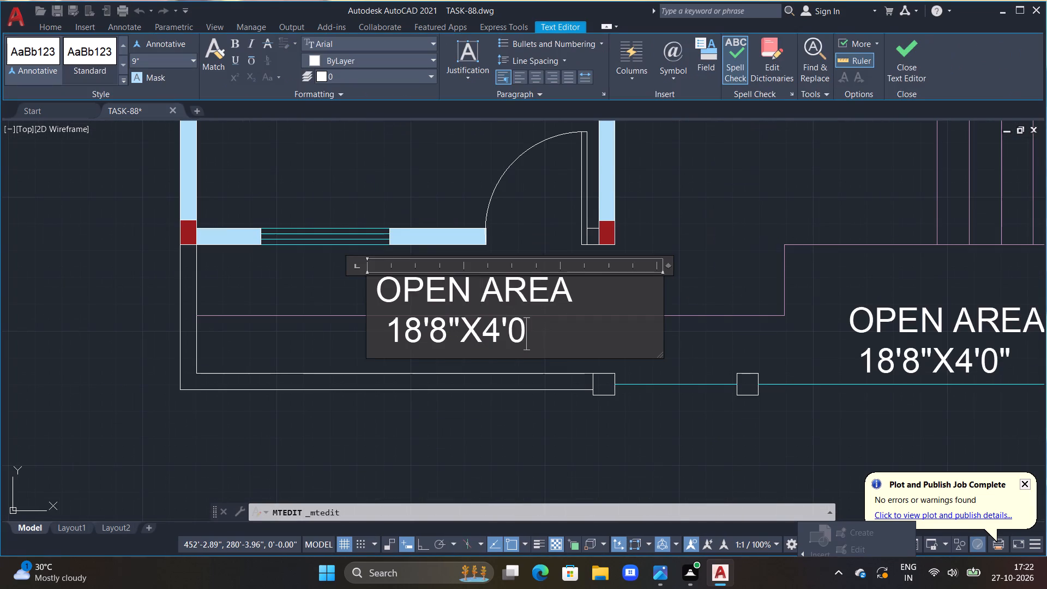
pyautogui.write('PROJECTION WIDE')
pyautogui.press('space')
pyautogui.press('3')
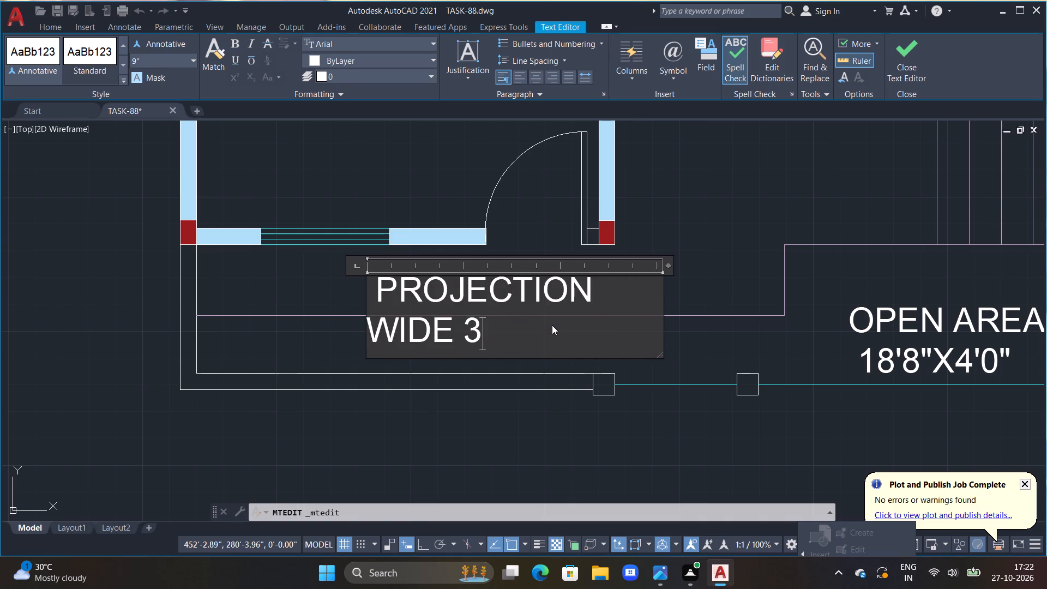
pyautogui.write('\'-0"')
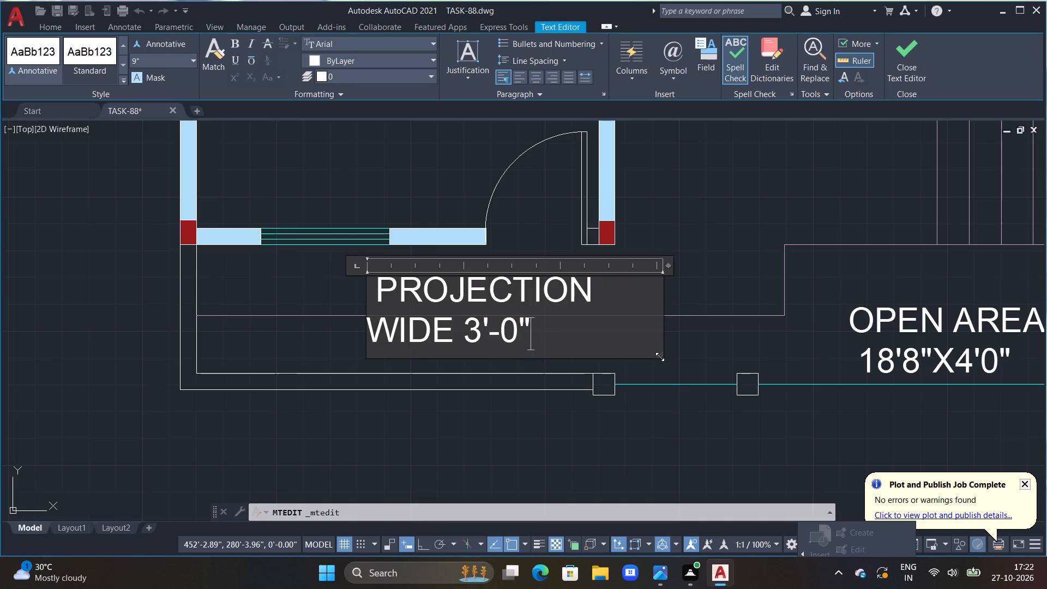
# Widen the PROJECTION WIDE 3'-0" text frame so the label fits on one line, and finish the text.
pyautogui.moveTo(663, 357); pyautogui.dragTo(769, 362)
pyautogui.moveTo(776, 363); pyautogui.dragTo(791, 365)
pyautogui.click(598, 455)
pyautogui.scroll(-1, 513, 434)
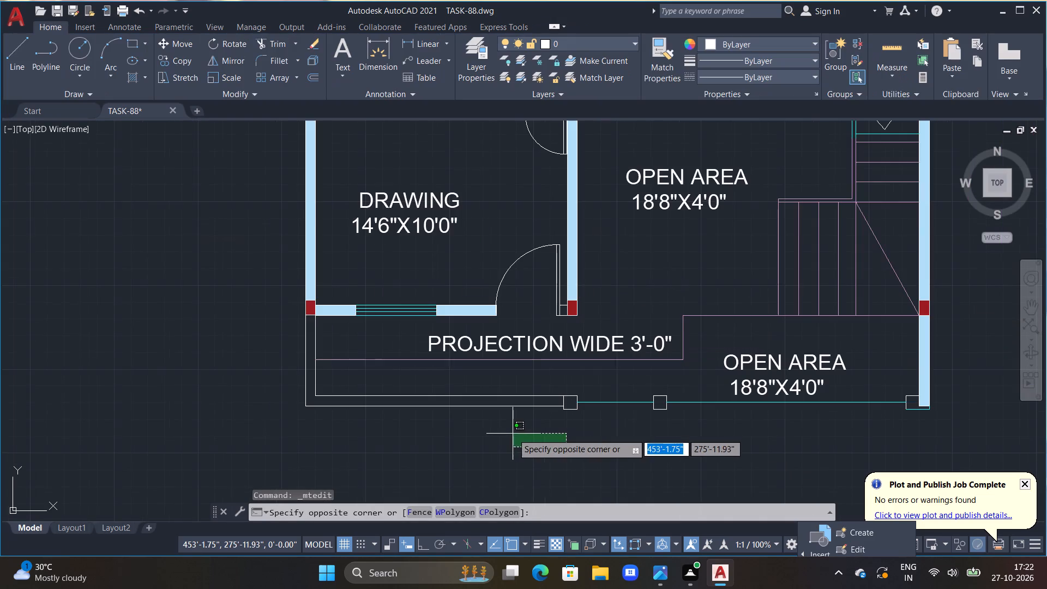
pyautogui.press('Escape')
pyautogui.scroll(-1, 489, 447)
pyautogui.moveTo(495, 443); pyautogui.dragTo(539, 419, button='middle')
pyautogui.scroll(1, 539, 417)
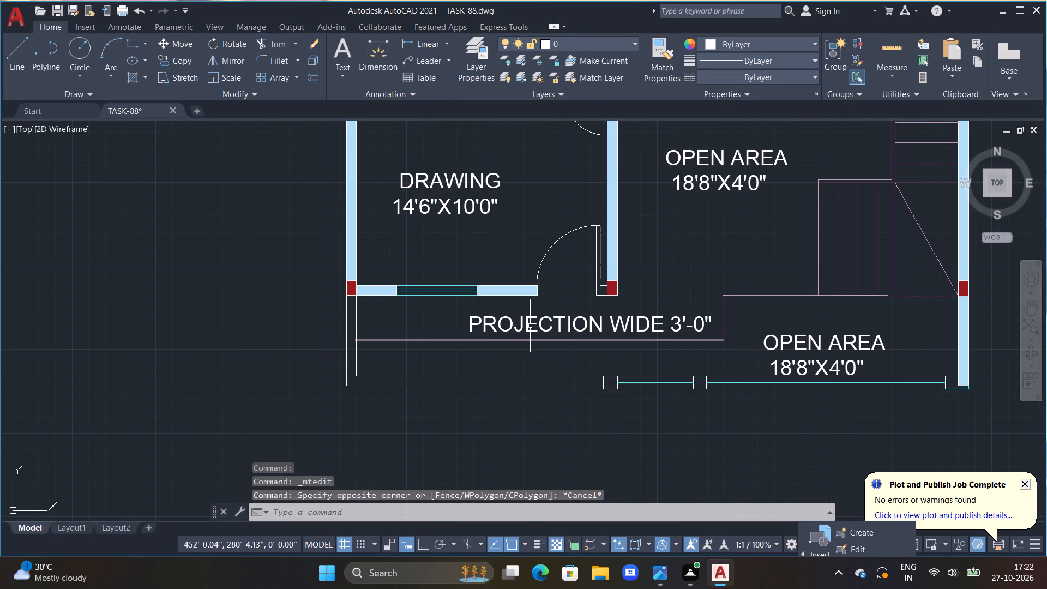
pyautogui.click(530, 323)
pyautogui.press('Escape')
# Replace the OPEN AREA label's text beside the front gate, below the stairs, with M.GATE and finish the text.
pyautogui.moveTo(480, 353); pyautogui.dragTo(470, 314, button='middle')
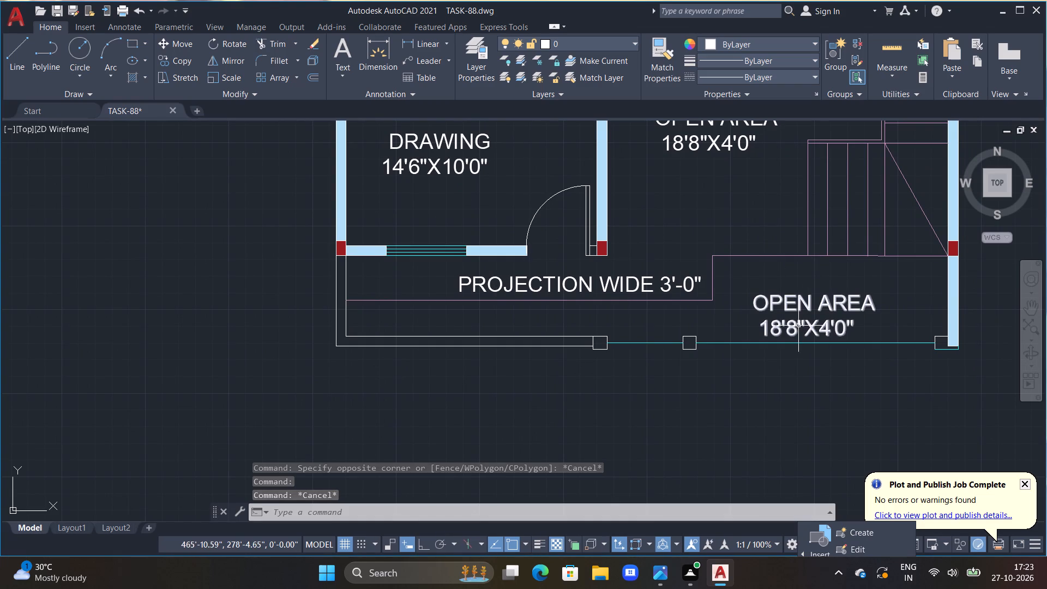
pyautogui.doubleClick(785, 305)
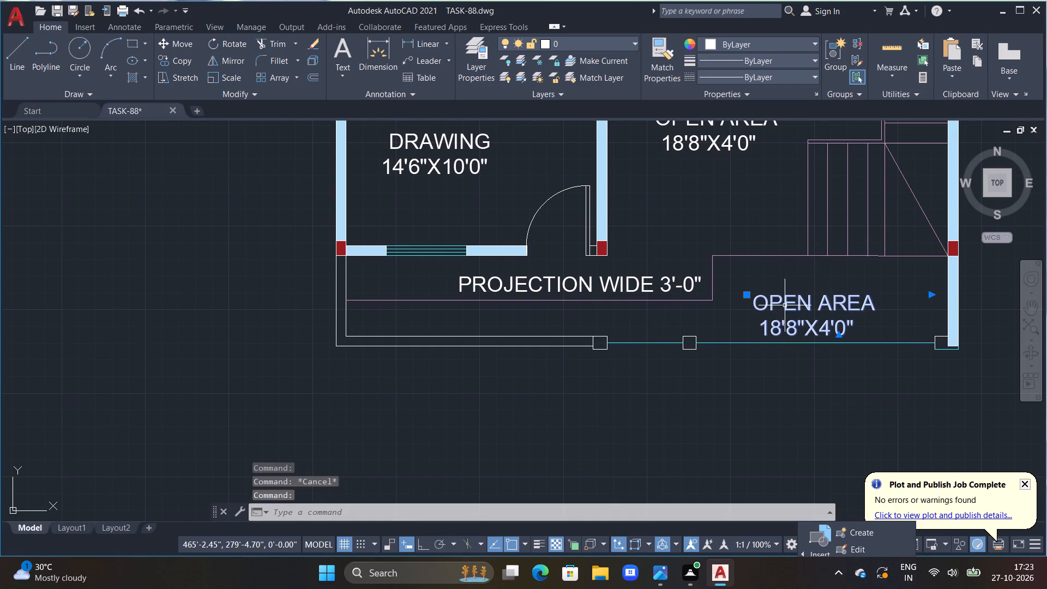
pyautogui.doubleClick(877, 328)
pyautogui.press('BackSpace')
pyautogui.press('BackSpace')
pyautogui.press('BackSpace')
pyautogui.press('BackSpace')
pyautogui.press('BackSpace')
pyautogui.press('BackSpace')
pyautogui.press('BackSpace')
pyautogui.press('BackSpace')
pyautogui.press('BackSpace')
pyautogui.press('BackSpace')
pyautogui.press('BackSpace')
pyautogui.press('BackSpace')
pyautogui.press('BackSpace')
pyautogui.press('BackSpace')
pyautogui.press('BackSpace')
pyautogui.press('BackSpace')
pyautogui.press('BackSpace')
pyautogui.press('BackSpace')
pyautogui.press('BackSpace')
pyautogui.press('BackSpace')
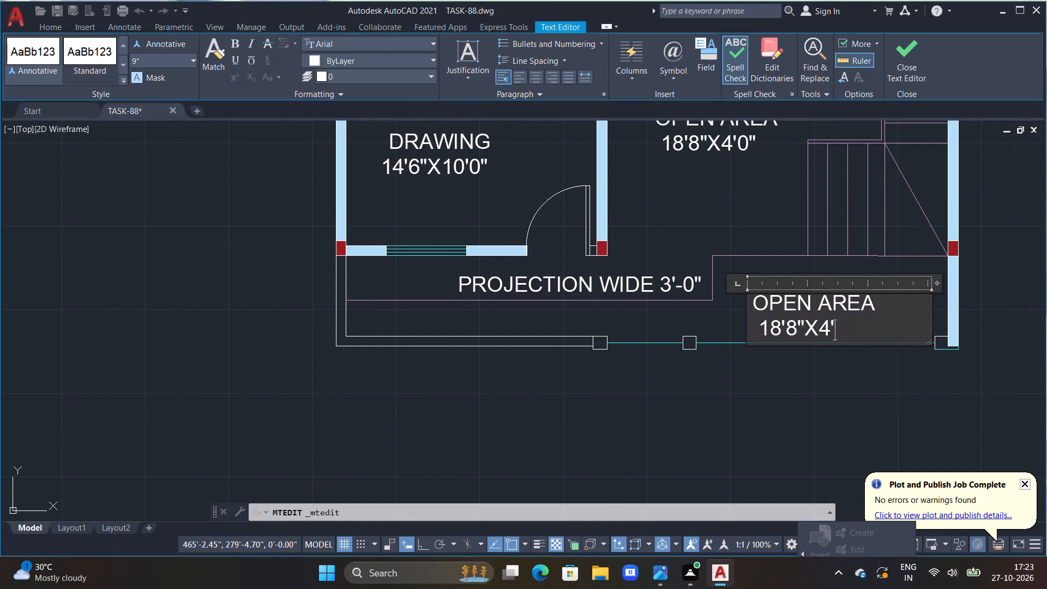
pyautogui.press('m')
pyautogui.write('.GATE')
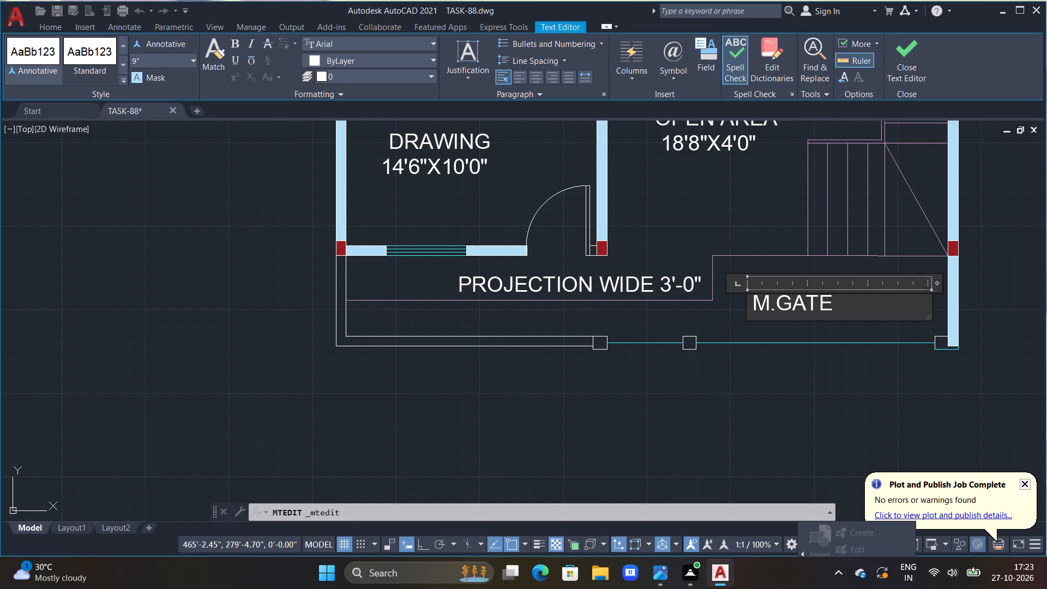
pyautogui.click(843, 429)
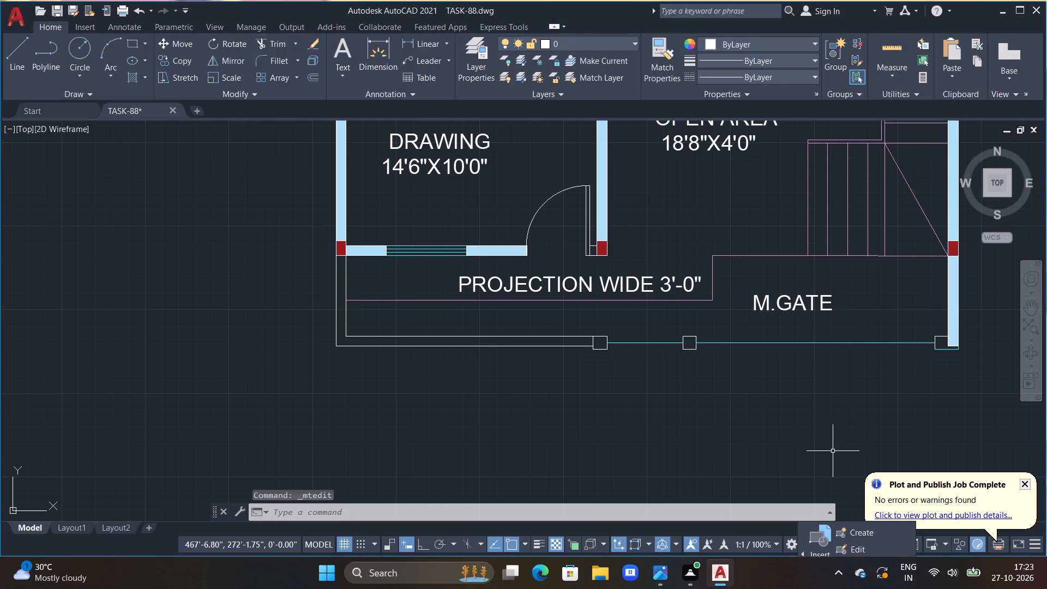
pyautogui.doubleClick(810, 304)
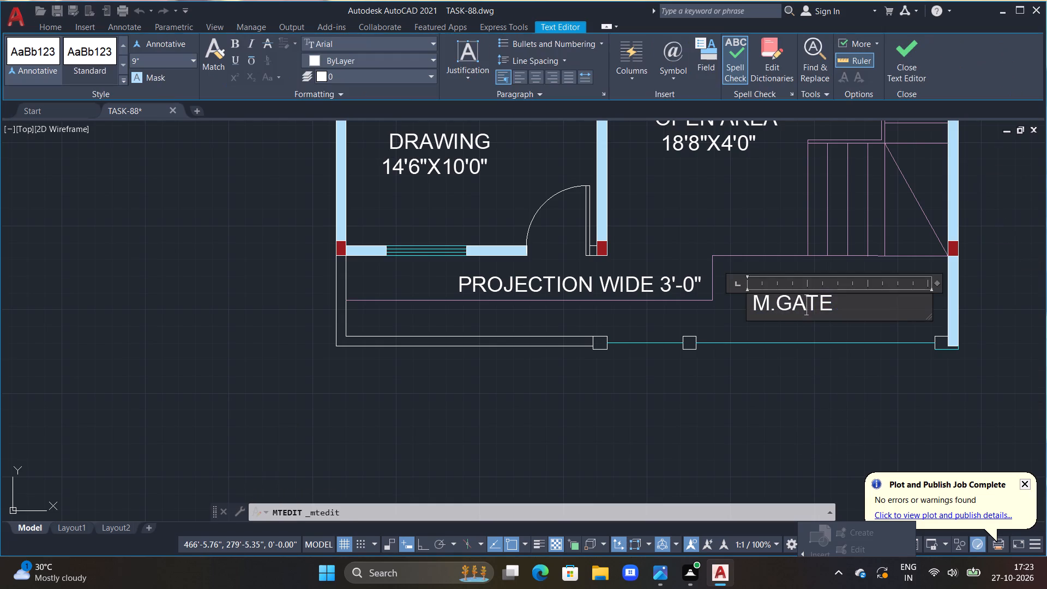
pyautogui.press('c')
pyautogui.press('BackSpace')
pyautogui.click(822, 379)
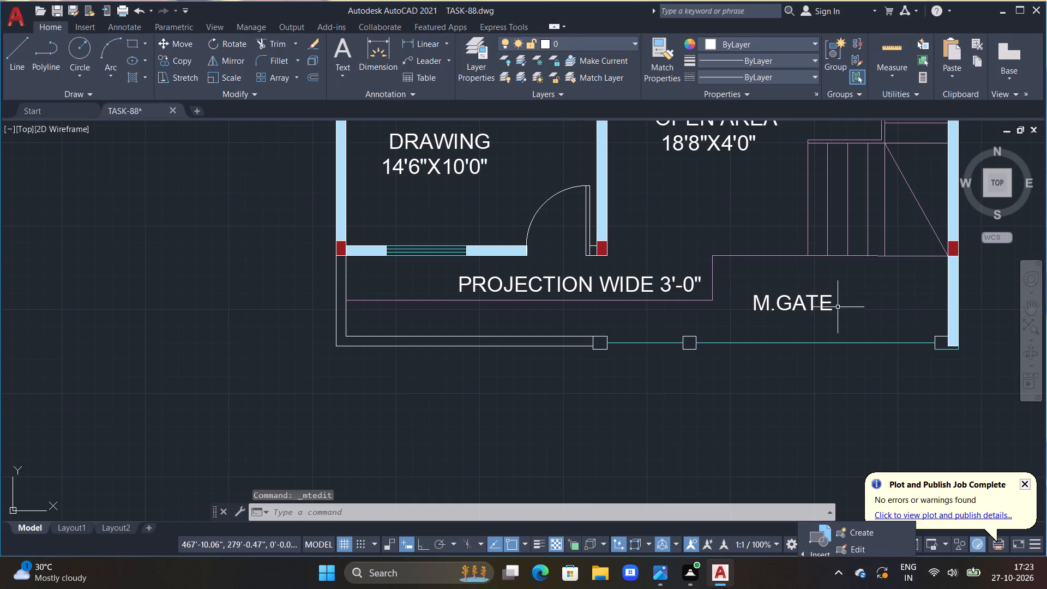
# Copy the M.GATE label to the strip between the projection line and the front boundary wall, near its outer corner.
pyautogui.click(839, 290)
pyautogui.moveTo(839, 290); pyautogui.dragTo(771, 341)
pyautogui.click(766, 326)
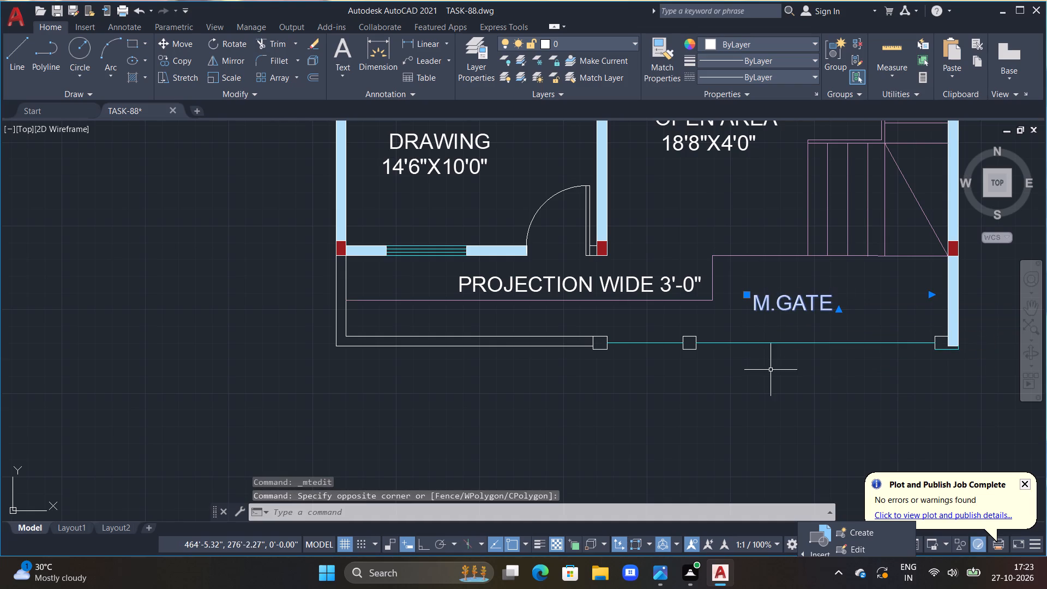
pyautogui.press('c')
pyautogui.write('O')
pyautogui.press('space')
pyautogui.moveTo(774, 374); pyautogui.dragTo(709, 418)
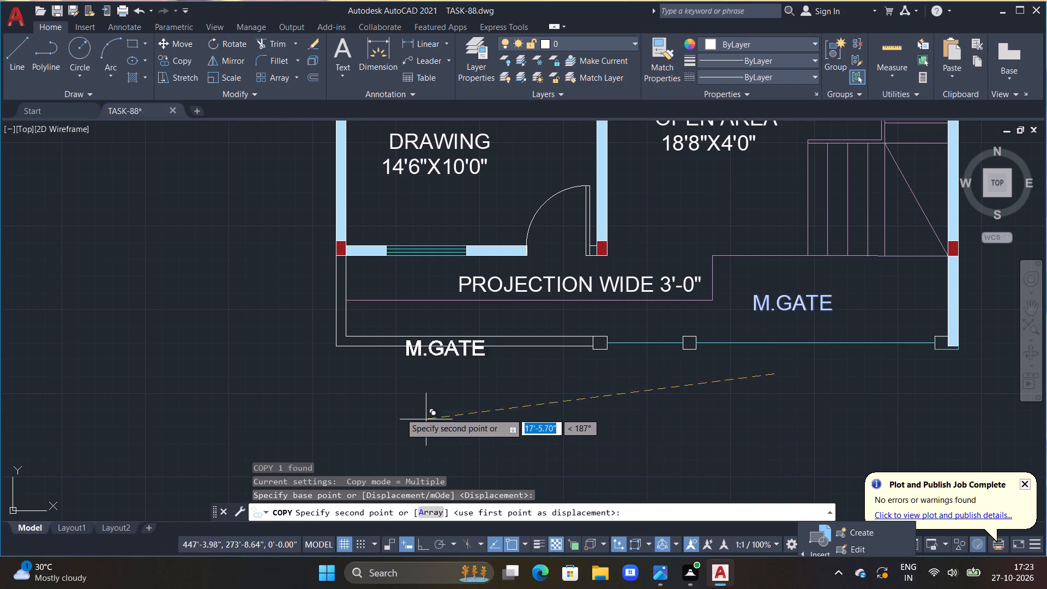
pyautogui.doubleClick(374, 390)
pyautogui.press('Escape')
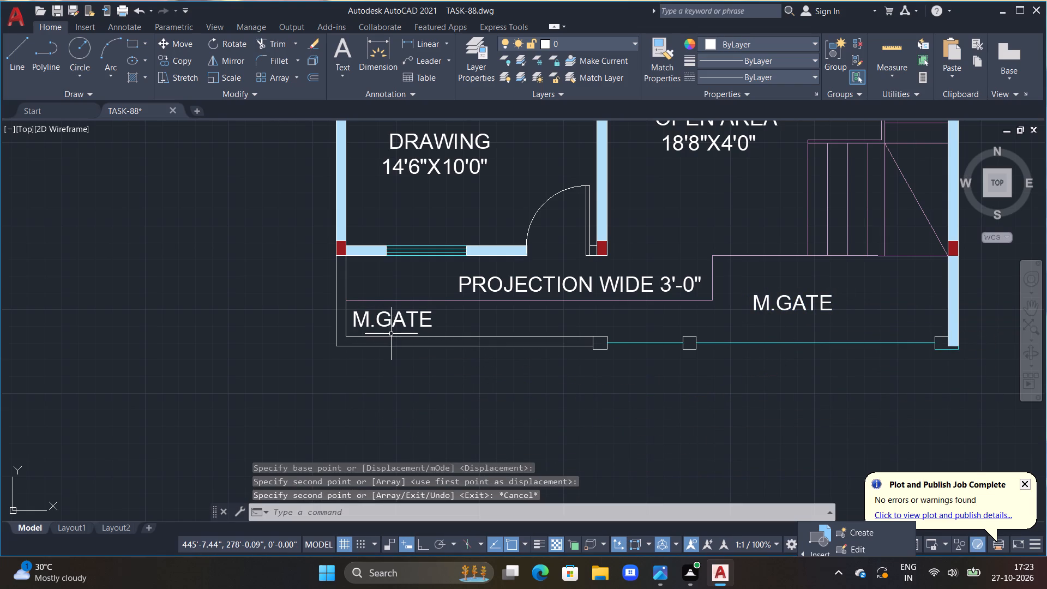
# Replace the copied M.GATE label's text in the strip beside the front boundary wall with LAWN 4'0"X13'0" and finish the text.
pyautogui.scroll(1, 392, 333)
pyautogui.moveTo(402, 329); pyautogui.dragTo(426, 317, button='middle')
pyautogui.doubleClick(416, 300)
pyautogui.scroll(1, 463, 305)
pyautogui.click(498, 310)
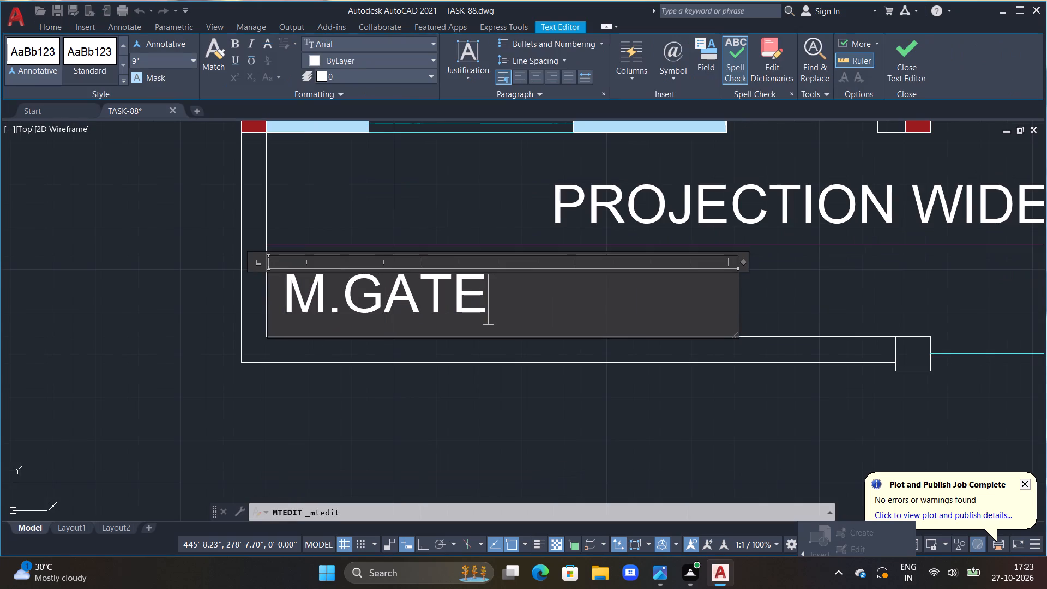
pyautogui.press('BackSpace')
pyautogui.press('BackSpace')
pyautogui.press('BackSpace')
pyautogui.press('BackSpace')
pyautogui.press('BackSpace')
pyautogui.press('BackSpace')
pyautogui.press('BackSpace')
pyautogui.press('BackSpace')
pyautogui.press('BackSpace')
pyautogui.press('space')
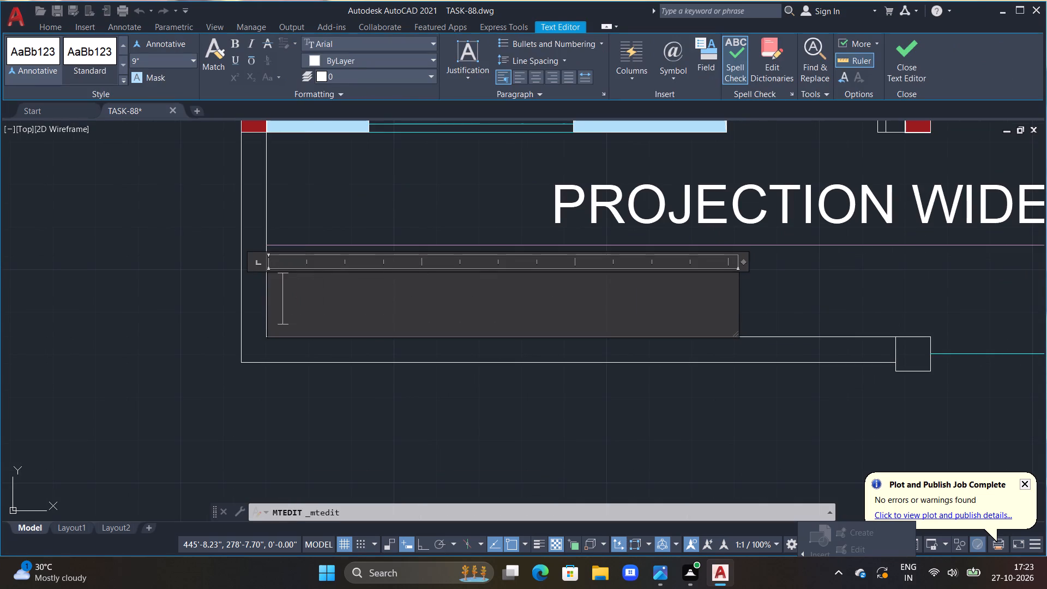
pyautogui.write('LAWN')
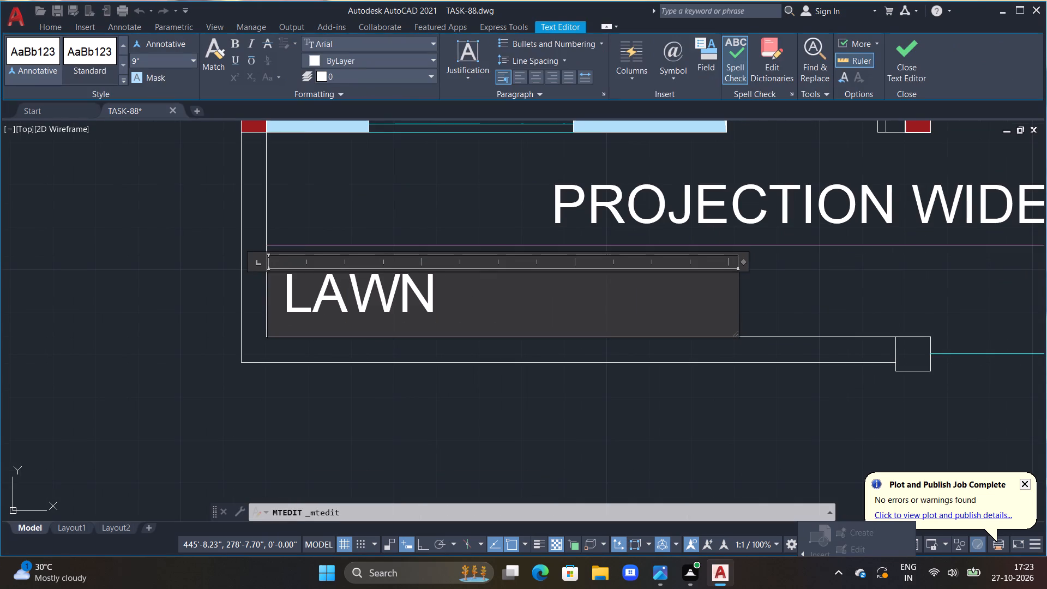
pyautogui.press('space')
pyautogui.press('space')
pyautogui.write('4\'0"X')
pyautogui.press('1')
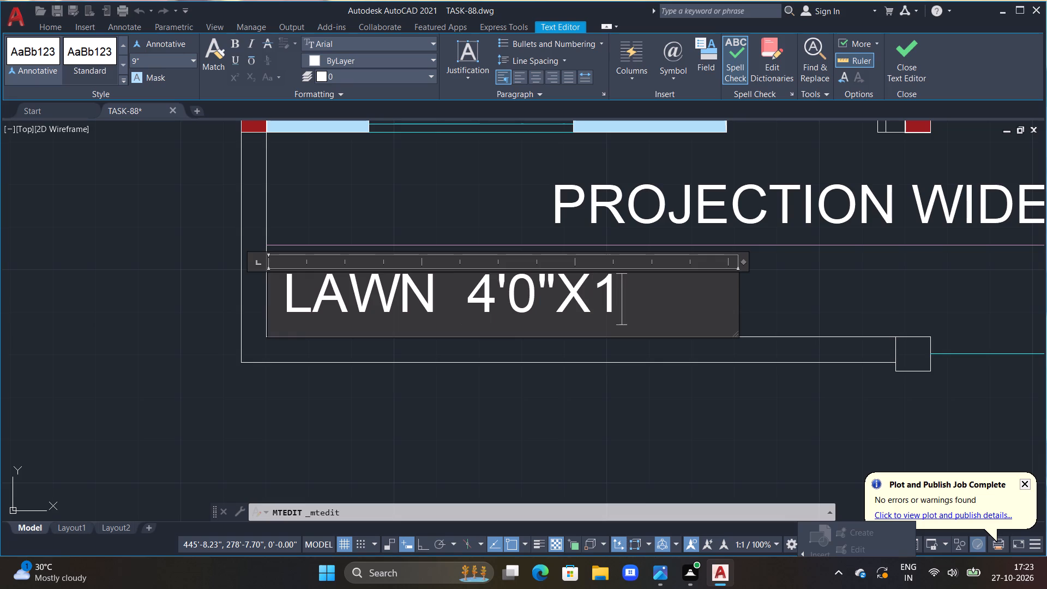
pyautogui.write("3'")
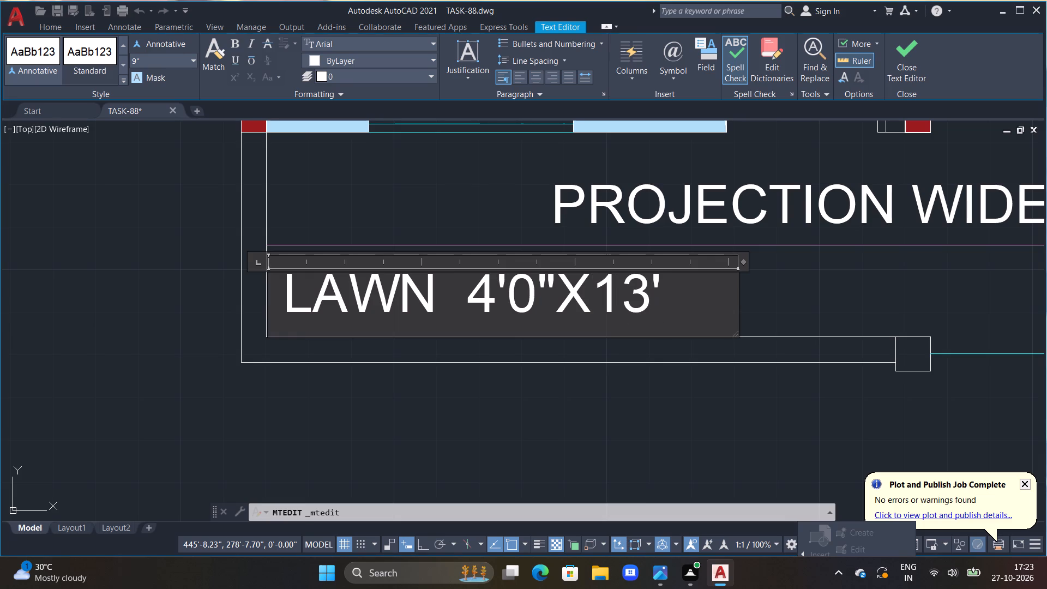
pyautogui.write('0"')
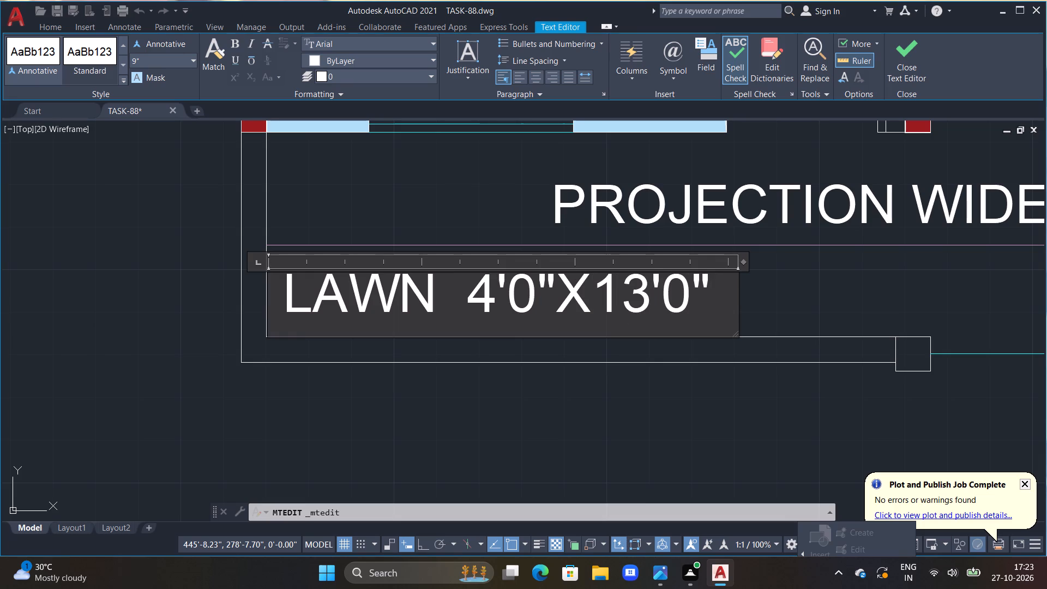
pyautogui.click(835, 282)
# Move the M.GATE label beside the stairs closer to the front gate line.
pyautogui.scroll(-3, 804, 324)
pyautogui.moveTo(779, 373); pyautogui.dragTo(688, 362, button='middle')
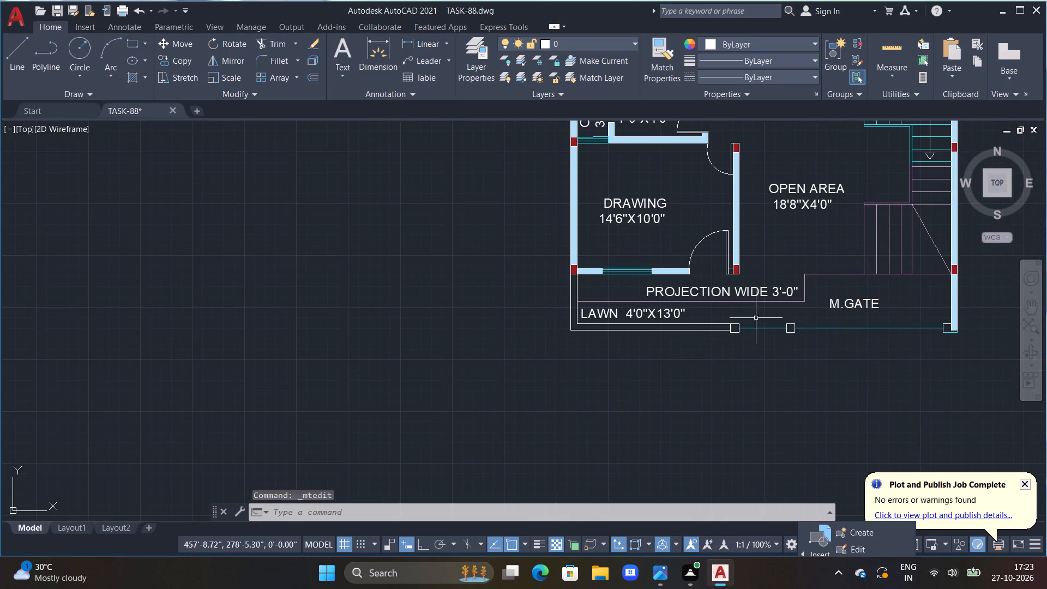
pyautogui.moveTo(745, 324); pyautogui.dragTo(617, 364, button='middle')
pyautogui.scroll(1, 748, 342)
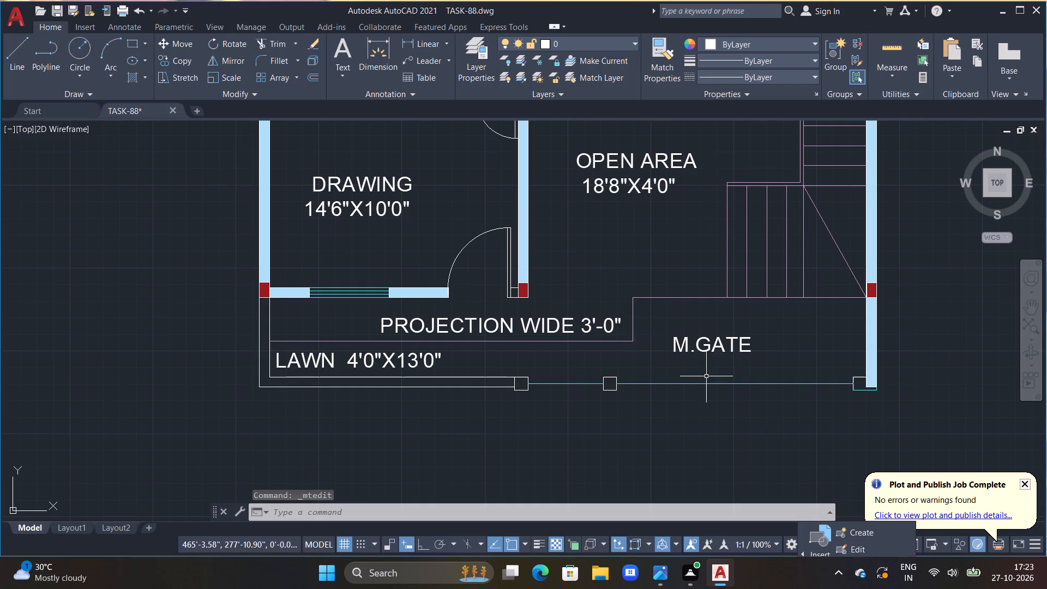
pyautogui.click(703, 348)
pyautogui.write('M')
pyautogui.press('space')
pyautogui.moveTo(718, 435); pyautogui.dragTo(723, 445)
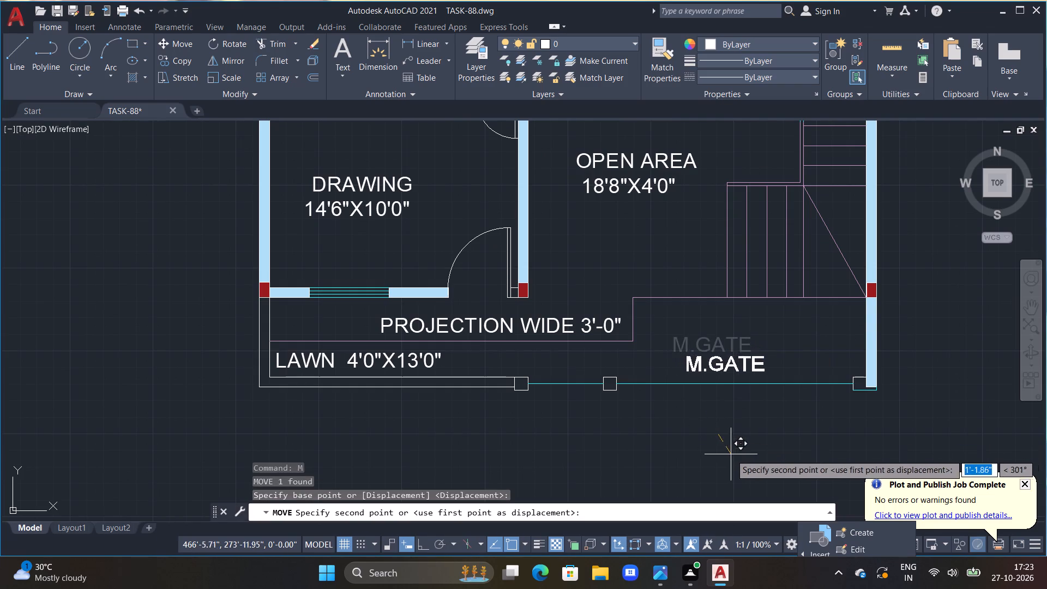
pyautogui.click(738, 457)
# Replace the OPEN AREA 18'8"X4'0" label's text beside the DRAWING room with CAR PORCH and 14'0"X15'0" on a second line.
pyautogui.scroll(-1, 643, 210)
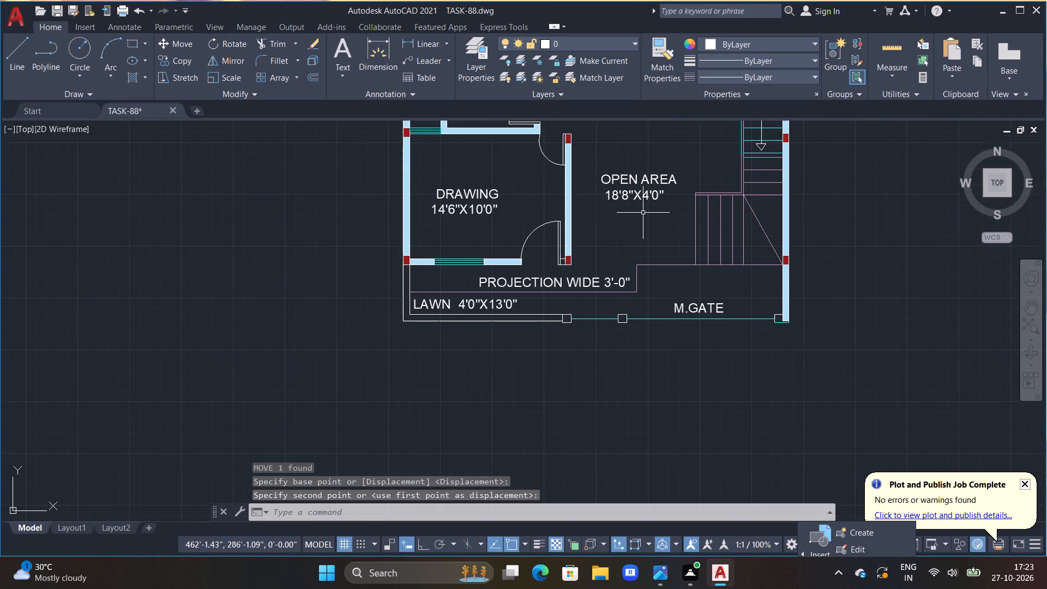
pyautogui.moveTo(669, 202); pyautogui.dragTo(676, 249, button='middle')
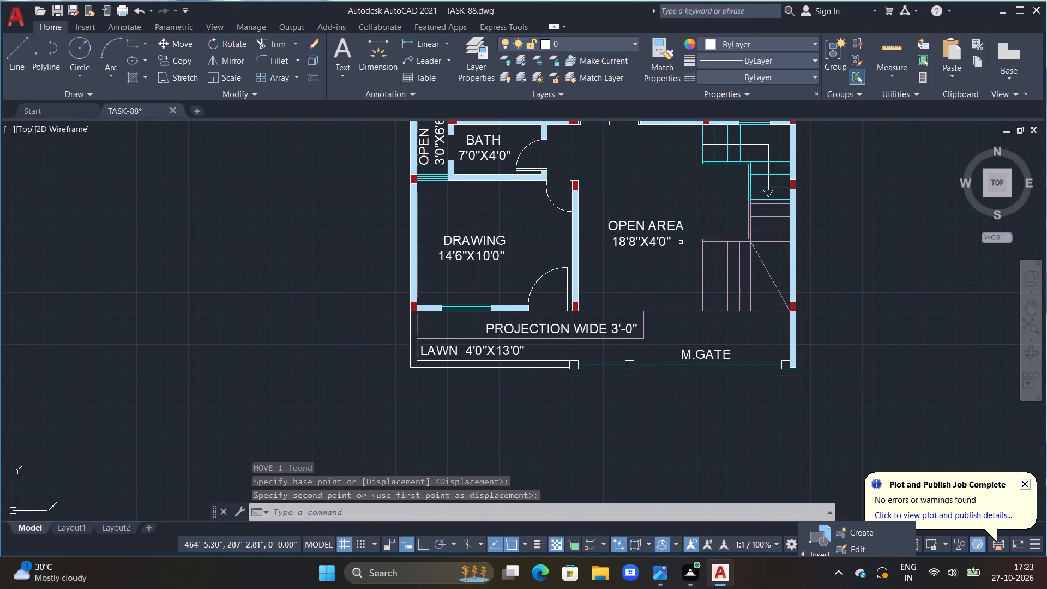
pyautogui.tripleClick(648, 236)
pyautogui.scroll(1, 675, 242)
pyautogui.click(675, 242)
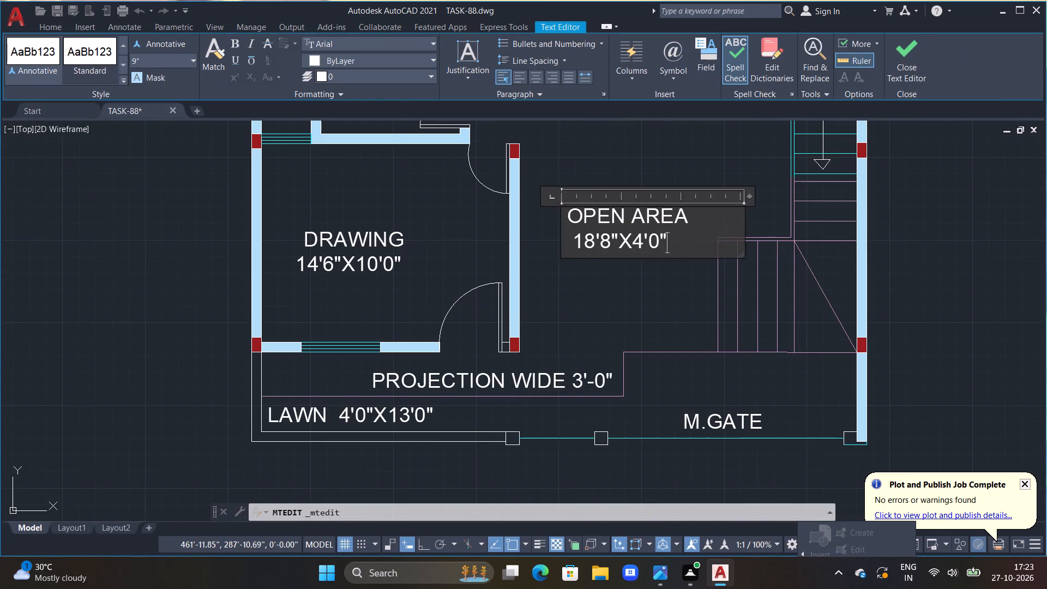
pyautogui.press('BackSpace')
pyautogui.press('BackSpace')
pyautogui.press('BackSpace')
pyautogui.press('BackSpace')
pyautogui.press('BackSpace')
pyautogui.press('BackSpace')
pyautogui.press('BackSpace')
pyautogui.press('BackSpace')
pyautogui.press('BackSpace')
pyautogui.press('BackSpace')
pyautogui.press('BackSpace')
pyautogui.press('BackSpace')
pyautogui.press('BackSpace')
pyautogui.press('BackSpace')
pyautogui.press('BackSpace')
pyautogui.press('BackSpace')
pyautogui.press('BackSpace')
pyautogui.press('BackSpace')
pyautogui.press('BackSpace')
pyautogui.press('BackSpace')
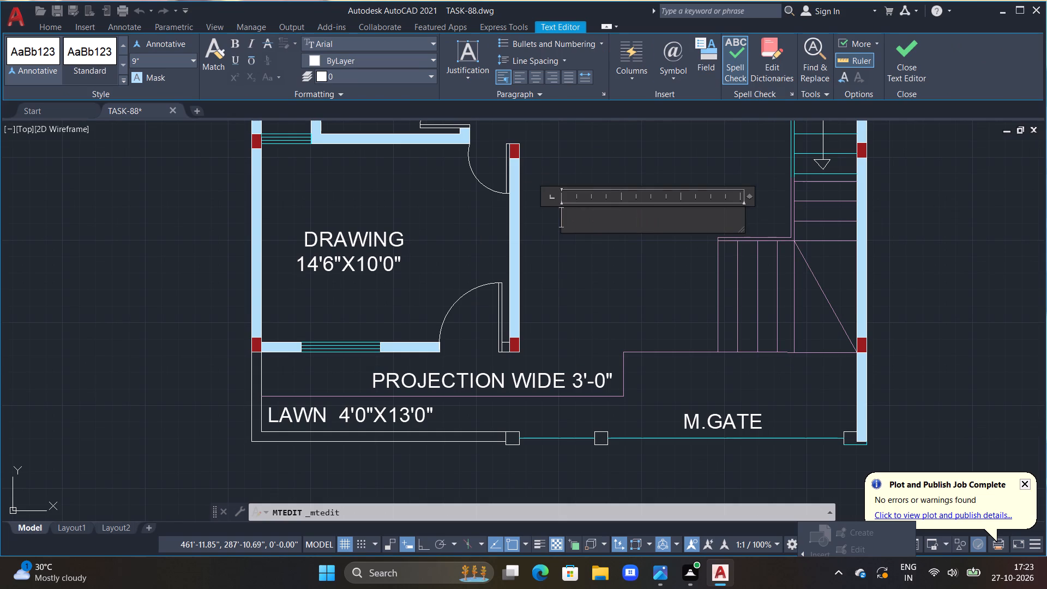
pyautogui.press('space')
pyautogui.write('CAR PORCH')
pyautogui.press('Return')
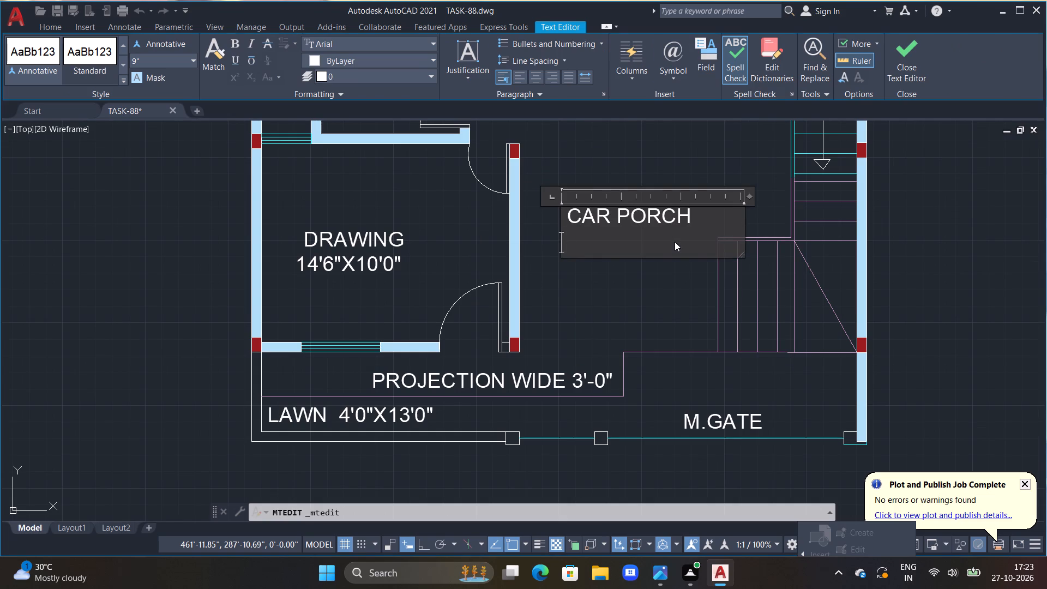
pyautogui.press('space')
pyautogui.write("14'")
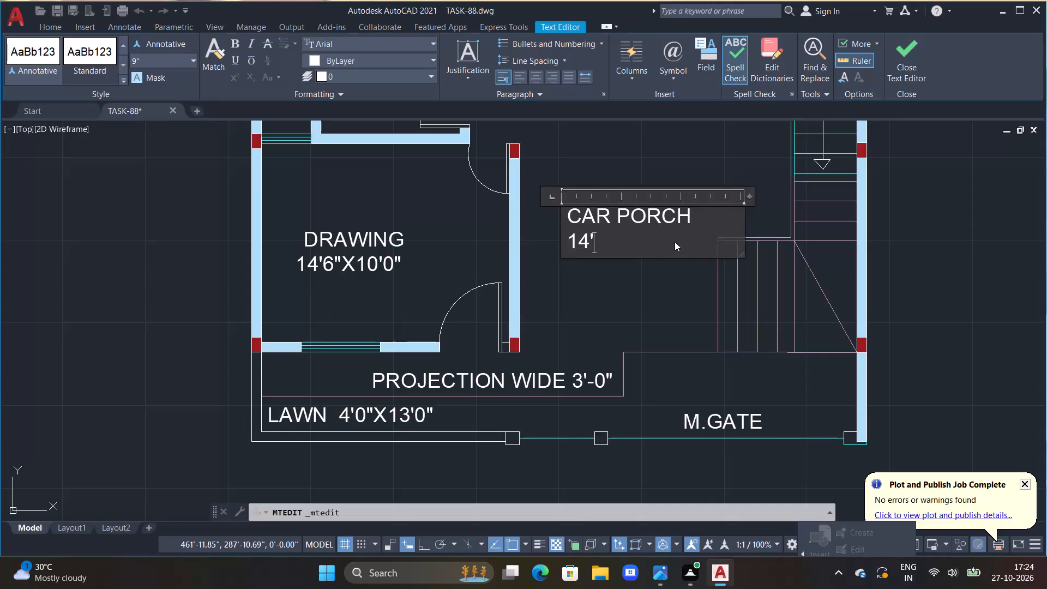
pyautogui.press('0')
pyautogui.write('"X')
pyautogui.write('15\'0"')
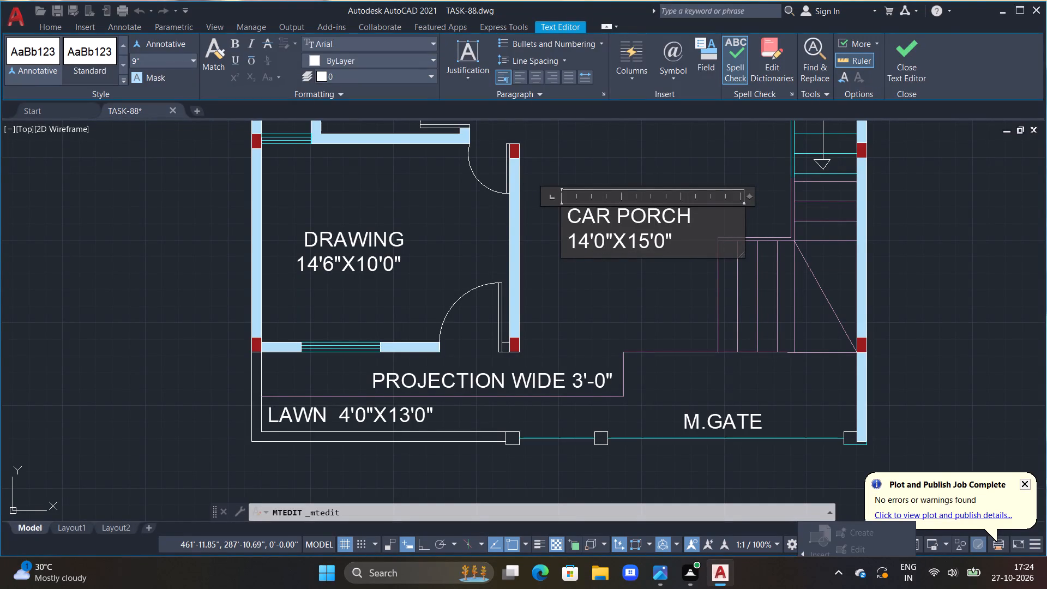
# Indent the 14'0"X15'0" line under CAR PORCH by one space and finish the text.
pyautogui.doubleClick(571, 246)
pyautogui.doubleClick(573, 245)
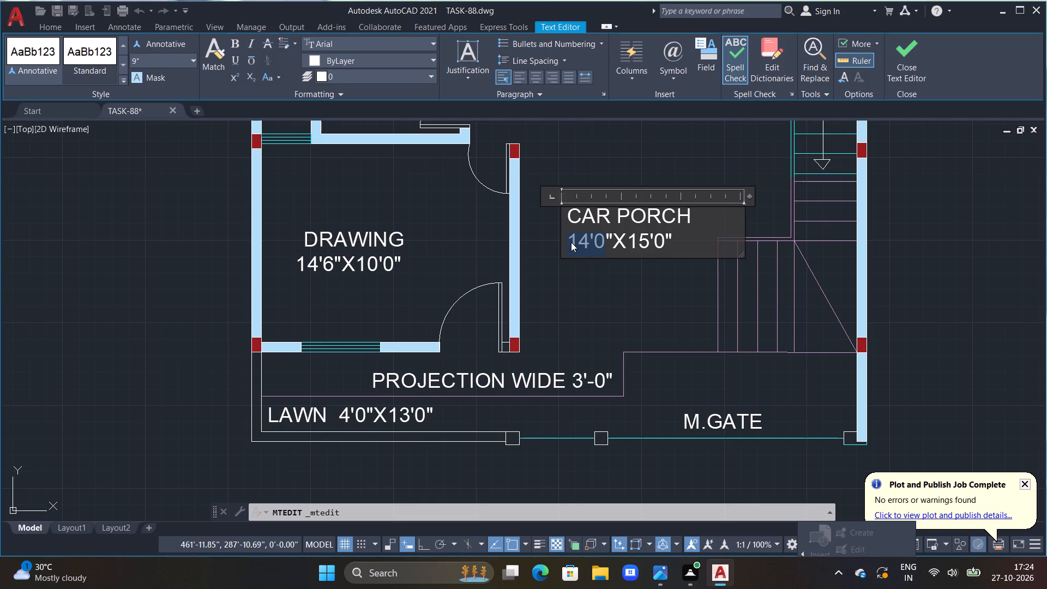
pyautogui.click(571, 242)
pyautogui.press('space')
pyautogui.click(556, 263)
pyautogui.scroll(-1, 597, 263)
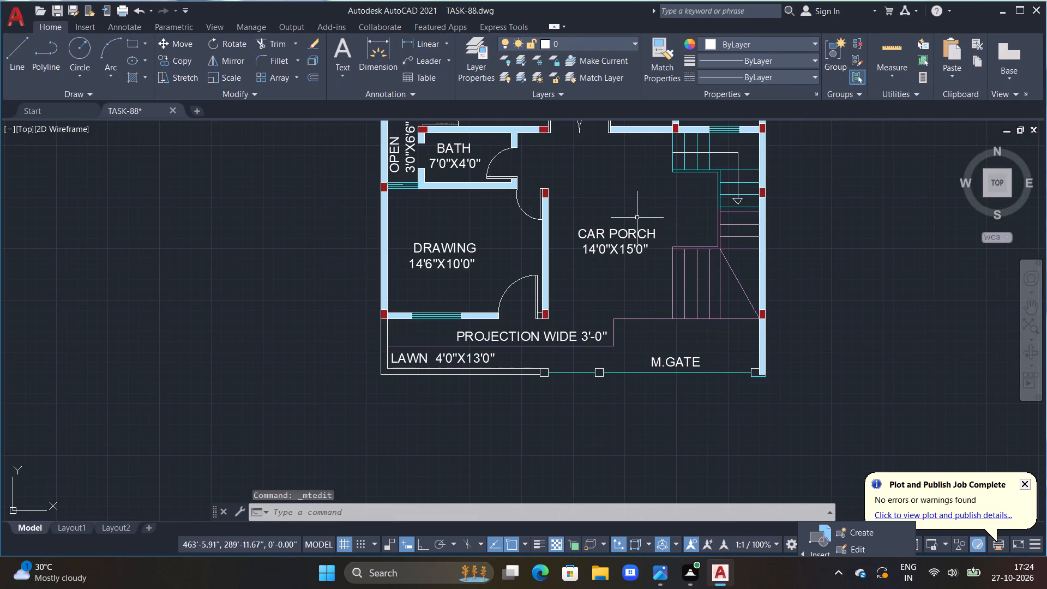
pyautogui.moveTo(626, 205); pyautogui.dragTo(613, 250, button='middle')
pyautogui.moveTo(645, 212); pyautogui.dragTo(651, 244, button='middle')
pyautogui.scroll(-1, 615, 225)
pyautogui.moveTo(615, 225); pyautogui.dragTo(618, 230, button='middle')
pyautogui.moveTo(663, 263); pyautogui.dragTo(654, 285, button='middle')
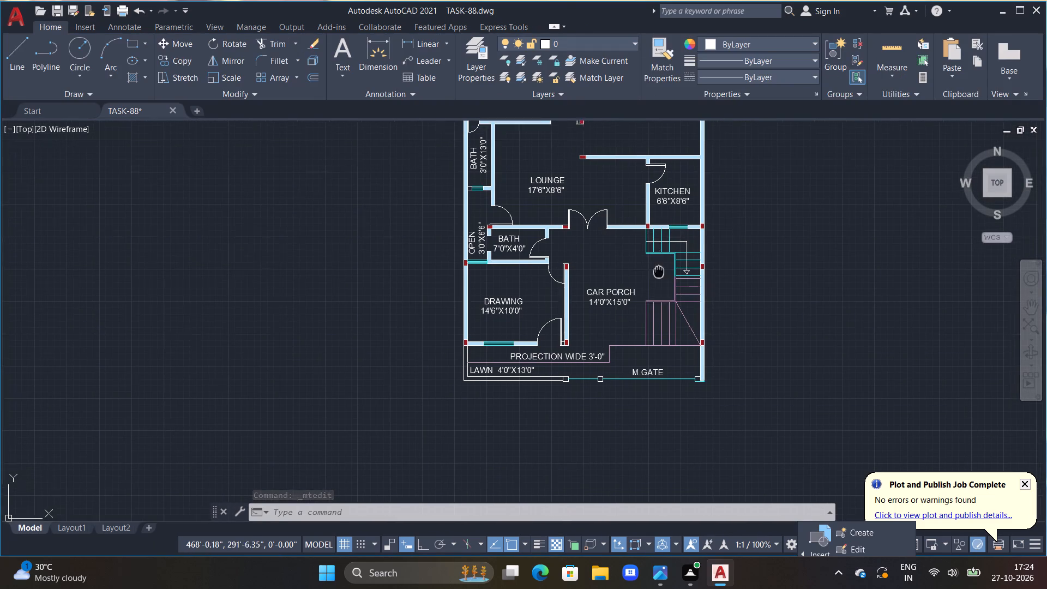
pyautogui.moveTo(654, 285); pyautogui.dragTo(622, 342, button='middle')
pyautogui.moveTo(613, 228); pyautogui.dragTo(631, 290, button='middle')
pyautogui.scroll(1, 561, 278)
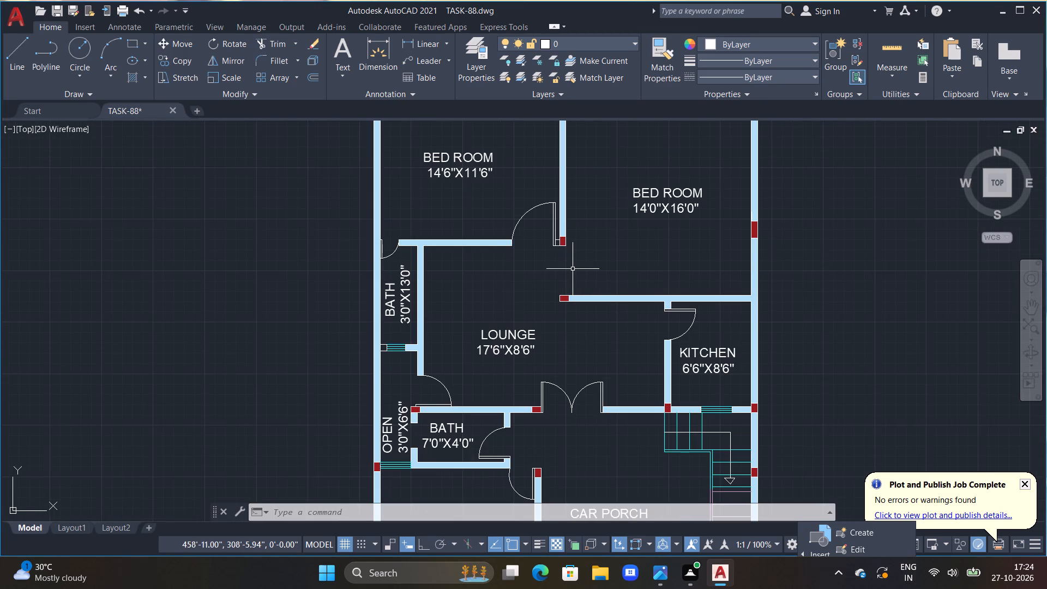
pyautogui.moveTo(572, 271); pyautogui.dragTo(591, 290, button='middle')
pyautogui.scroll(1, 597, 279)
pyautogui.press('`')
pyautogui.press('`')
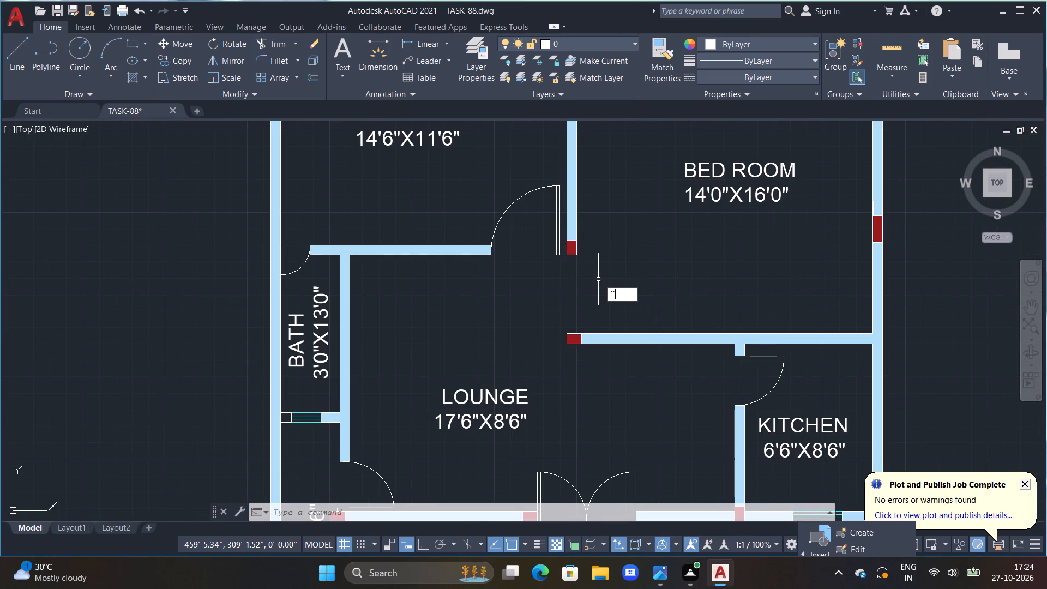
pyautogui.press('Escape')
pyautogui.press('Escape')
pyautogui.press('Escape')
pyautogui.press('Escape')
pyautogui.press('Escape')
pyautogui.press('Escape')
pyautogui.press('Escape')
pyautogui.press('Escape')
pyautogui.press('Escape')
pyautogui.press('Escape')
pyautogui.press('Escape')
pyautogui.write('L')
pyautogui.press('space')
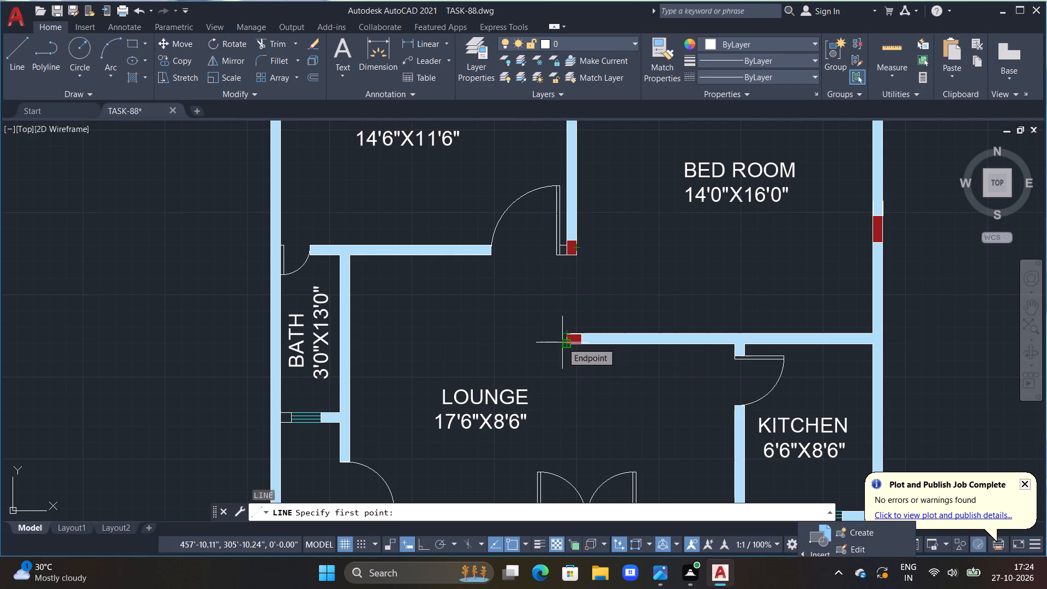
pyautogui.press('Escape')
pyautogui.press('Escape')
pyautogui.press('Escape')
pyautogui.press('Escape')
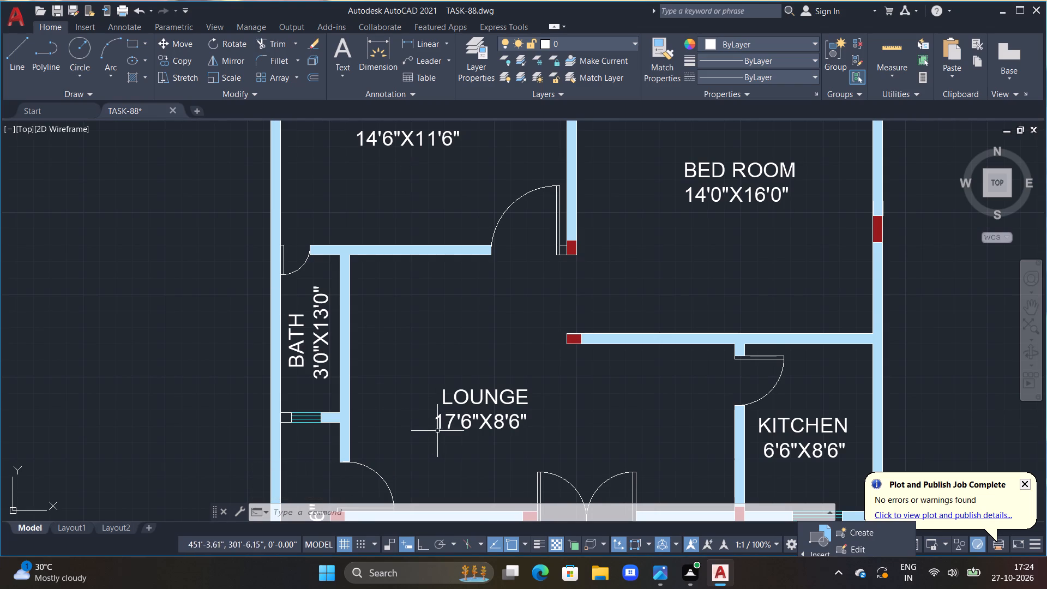
# Draw a 2" thick door leaf on the 14'0"X16'0" BED ROOM's lower wall, 3'6" beyond the column and back to its outer end.
pyautogui.write('L')
pyautogui.press('space')
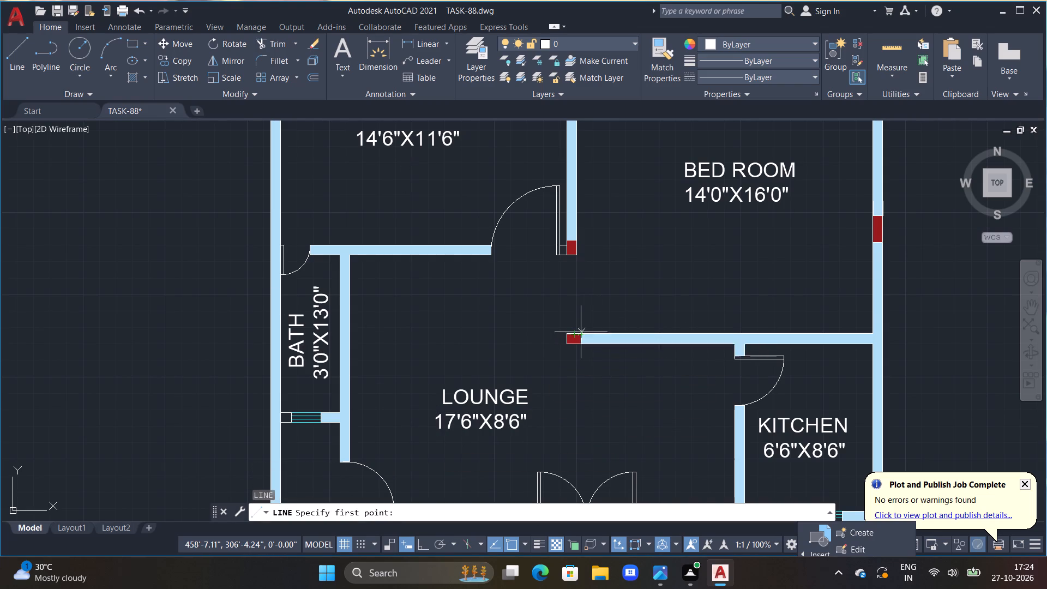
pyautogui.click(581, 332)
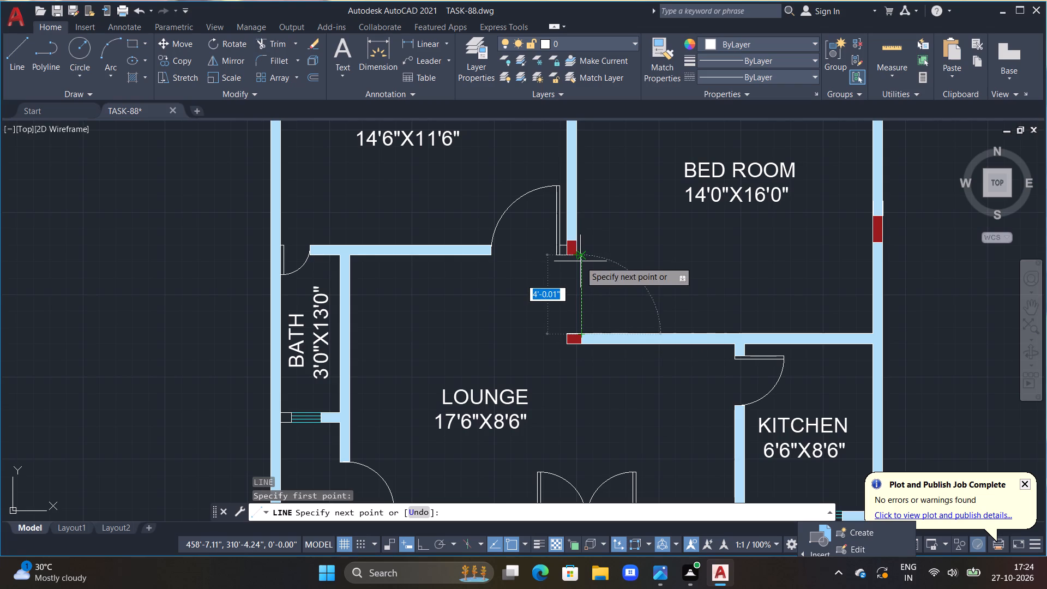
pyautogui.press('F8')
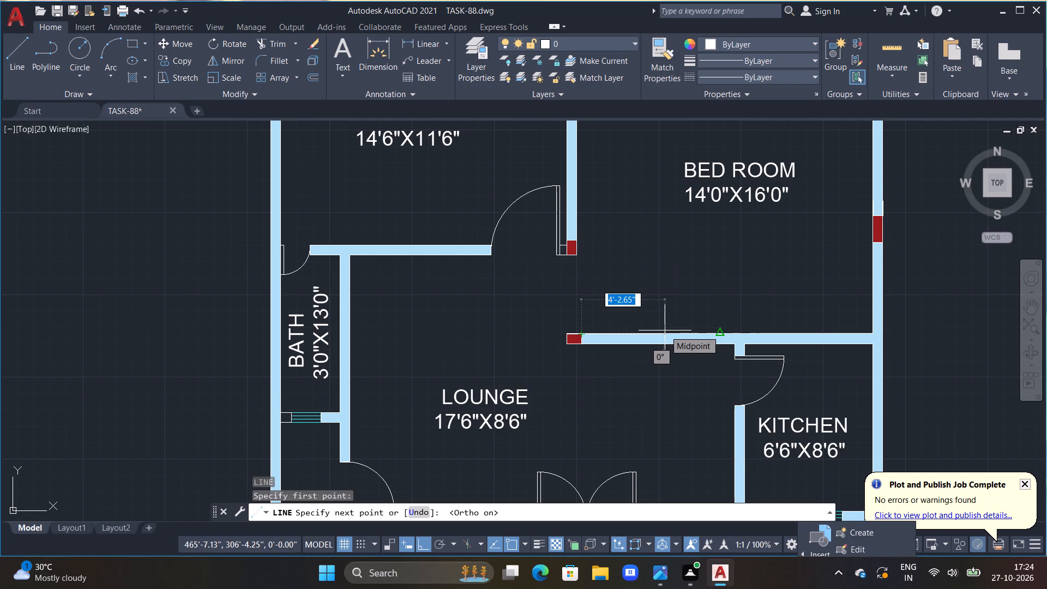
pyautogui.write('3\'6"')
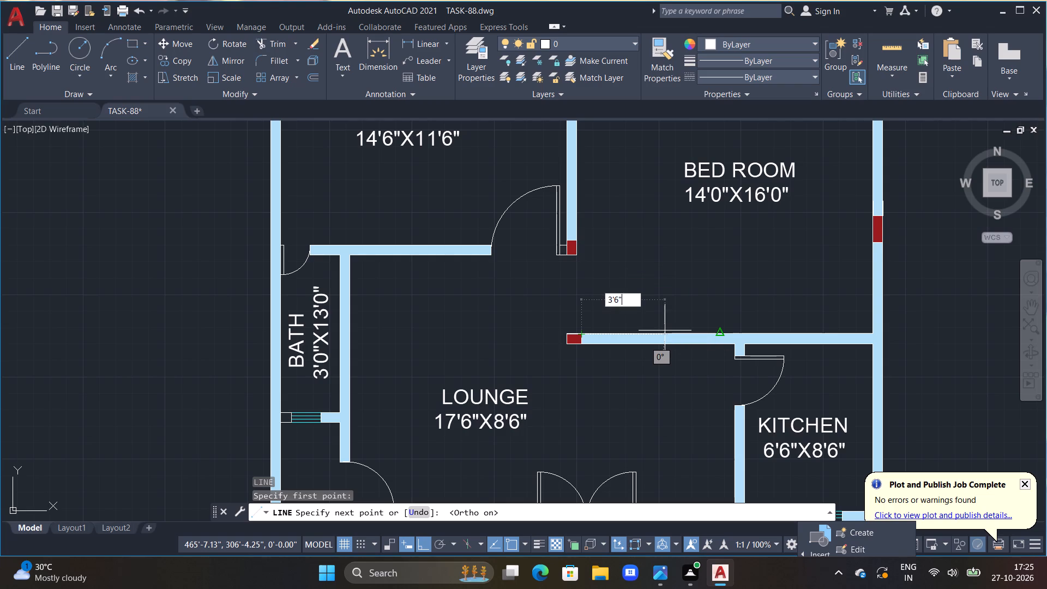
pyautogui.press('Return')
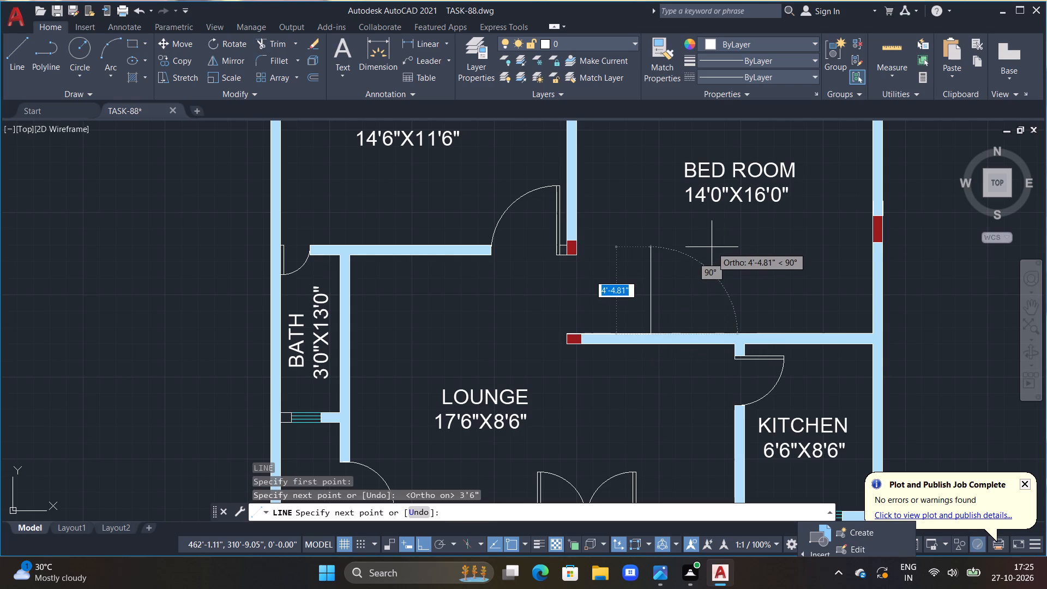
pyautogui.write('2"')
pyautogui.press('Return')
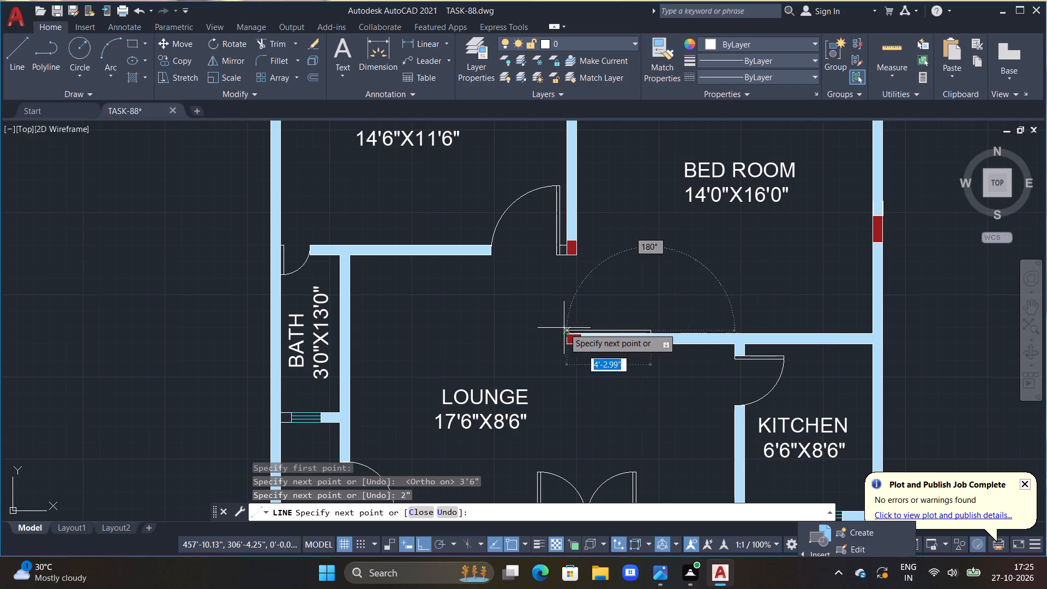
pyautogui.scroll(2, 564, 328)
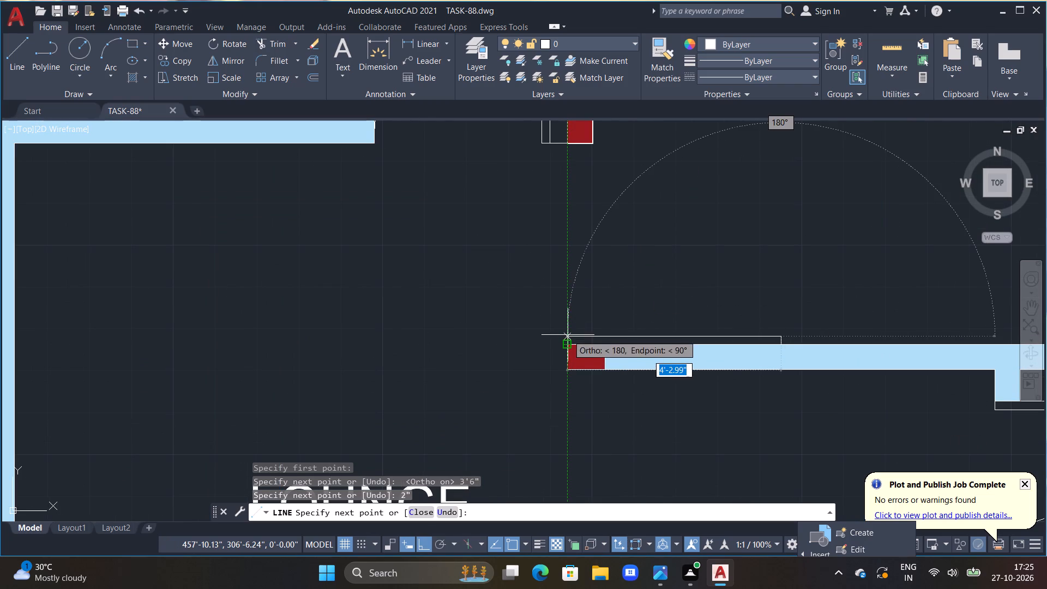
pyautogui.click(568, 335)
pyautogui.click(568, 344)
pyautogui.press('Escape')
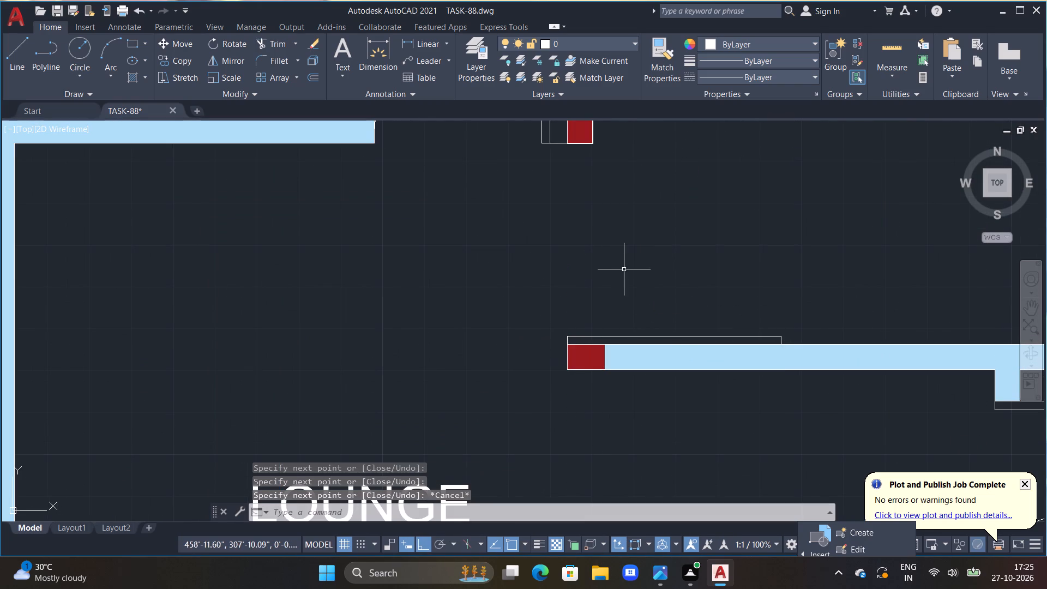
# Draw the door swing arc from the new leaf's free end to the column across the 14'0"X16'0" BED ROOM opening.
pyautogui.moveTo(618, 263); pyautogui.dragTo(543, 242, button='middle')
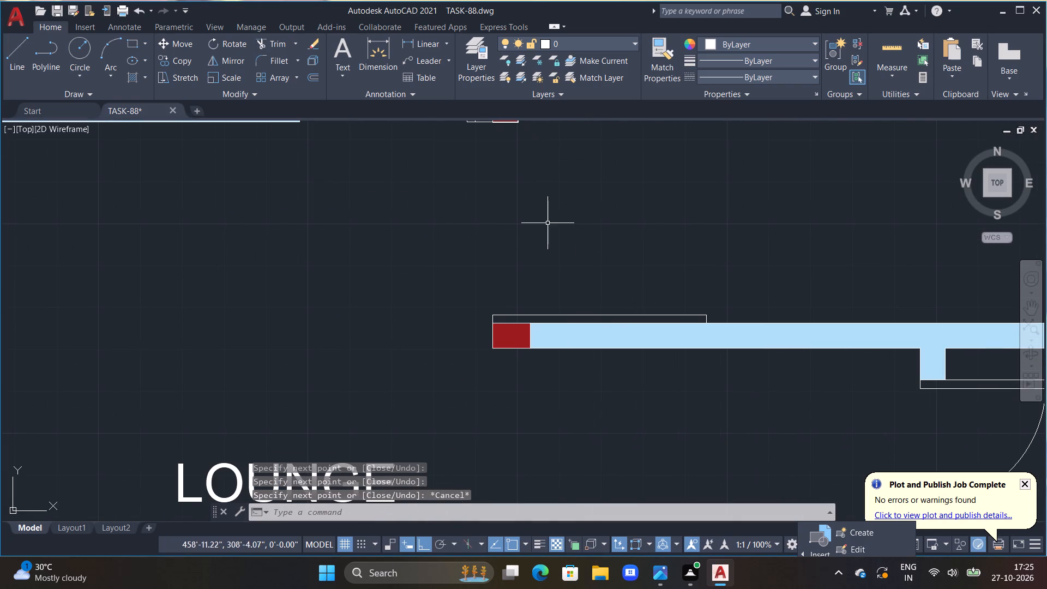
pyautogui.click(122, 43)
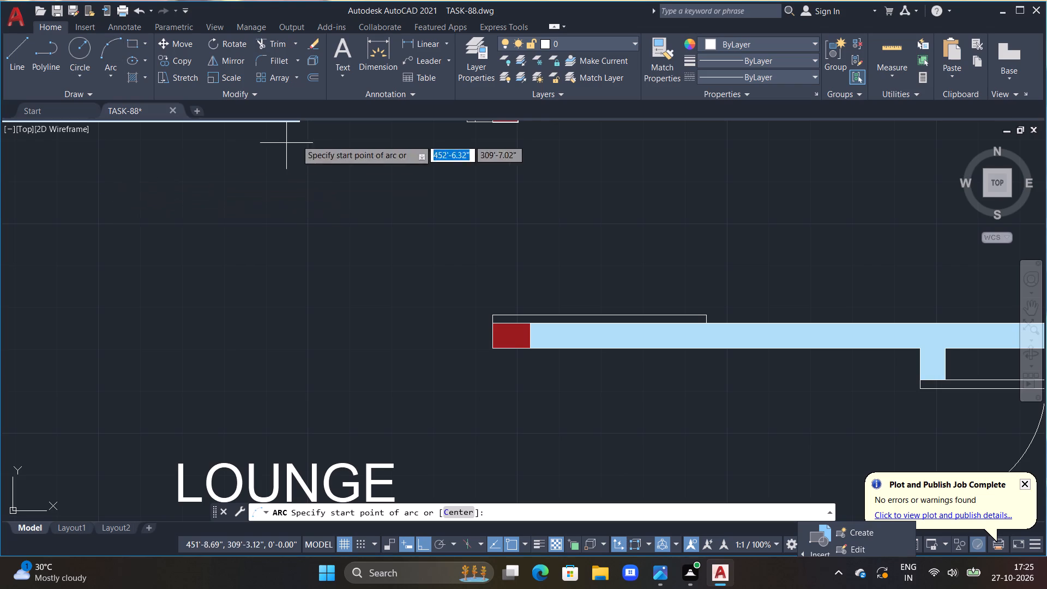
pyautogui.moveTo(447, 238); pyautogui.dragTo(342, 272, button='middle')
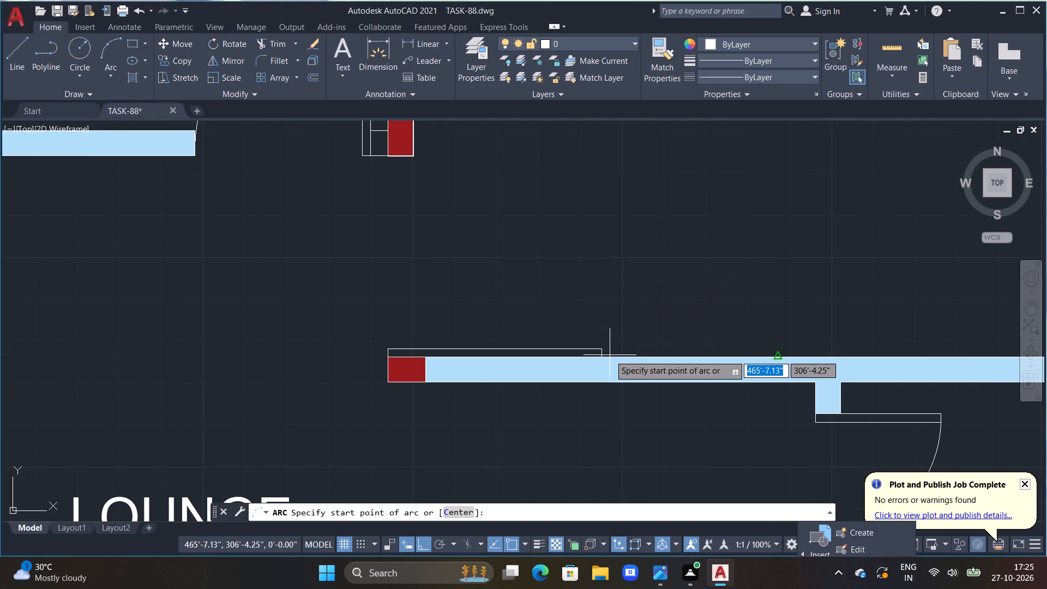
pyautogui.scroll(1, 610, 356)
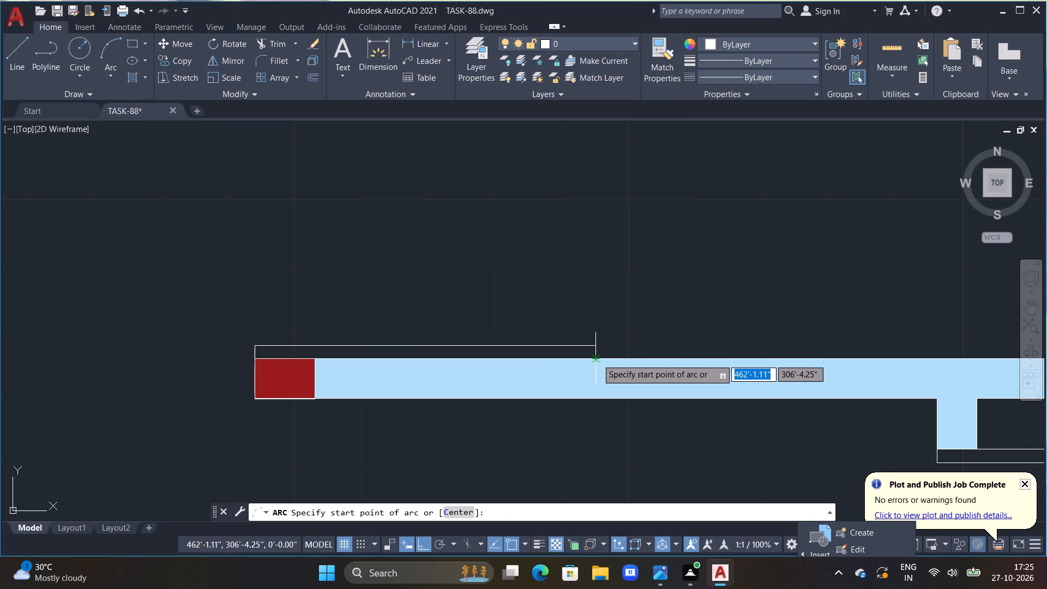
pyautogui.click(595, 359)
pyautogui.doubleClick(597, 345)
pyautogui.scroll(-2, 426, 172)
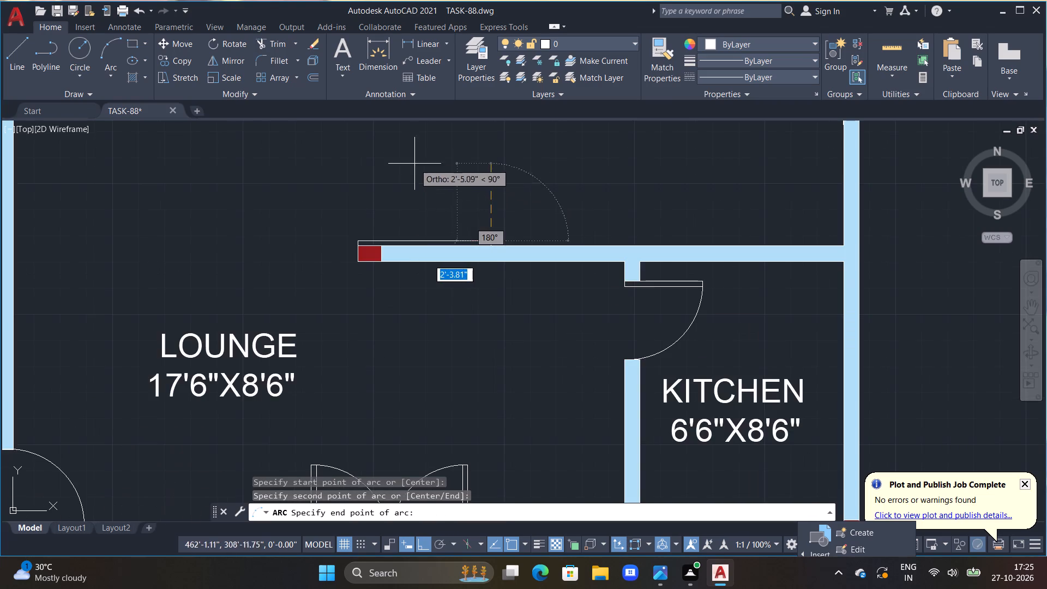
pyautogui.moveTo(403, 140); pyautogui.dragTo(468, 289, button='middle')
pyautogui.click(418, 268)
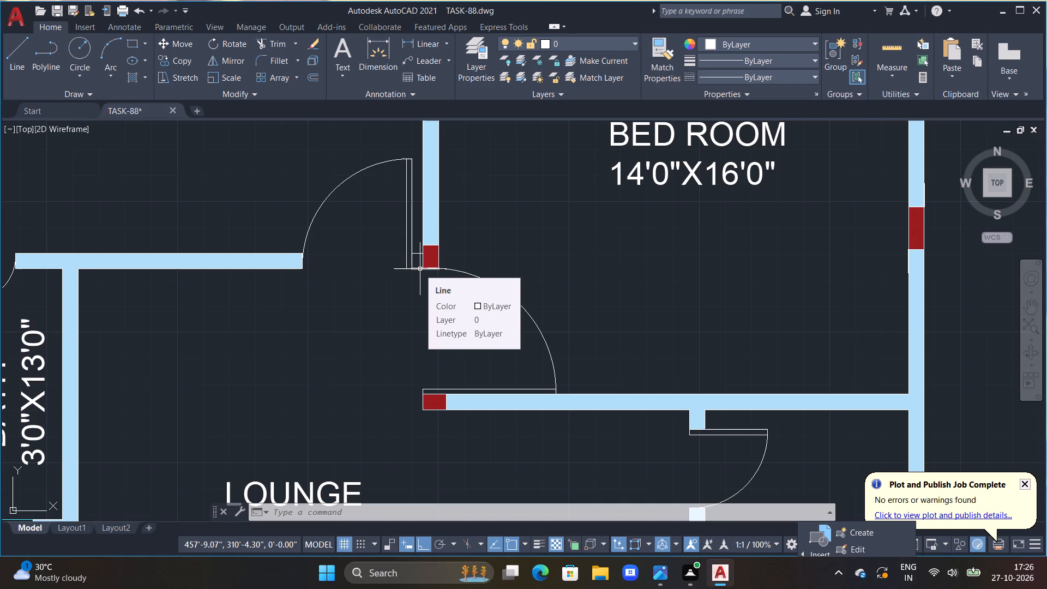
pyautogui.press('Escape')
# Draw an entrance step arc from the DRAWING wall's end column through the double door's kitchen-side jamb, ending along the wall line near BATH.
pyautogui.scroll(-2, 437, 287)
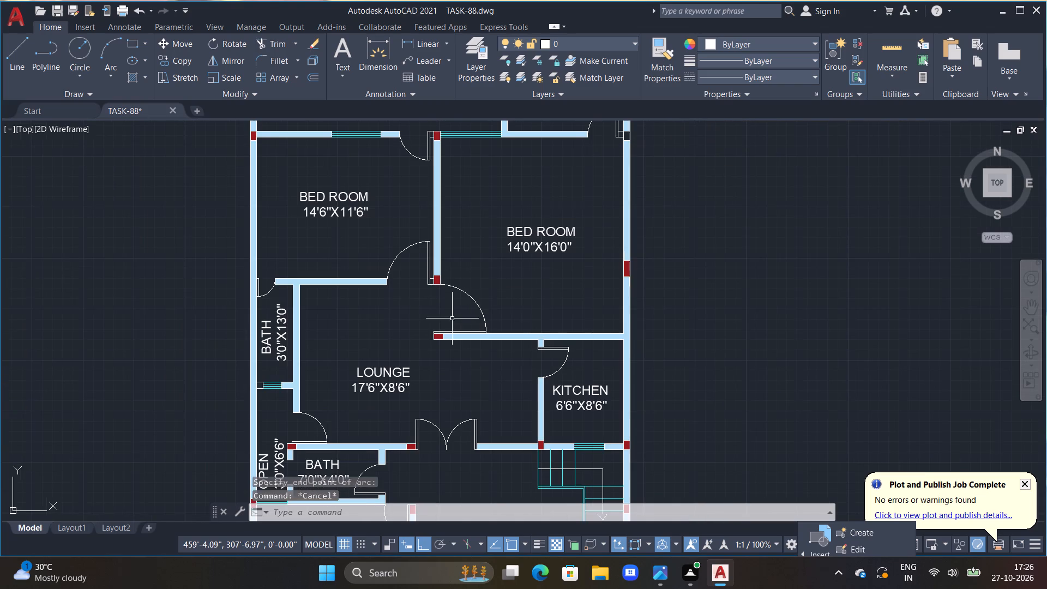
pyautogui.moveTo(452, 318); pyautogui.dragTo(462, 321, button='middle')
pyautogui.moveTo(477, 359); pyautogui.dragTo(448, 282, button='middle')
pyautogui.moveTo(434, 345); pyautogui.dragTo(440, 275, button='middle')
pyautogui.scroll(1, 435, 348)
pyautogui.moveTo(432, 325); pyautogui.dragTo(429, 280, button='middle')
pyautogui.scroll(1, 430, 274)
pyautogui.press('Escape')
pyautogui.press('Escape')
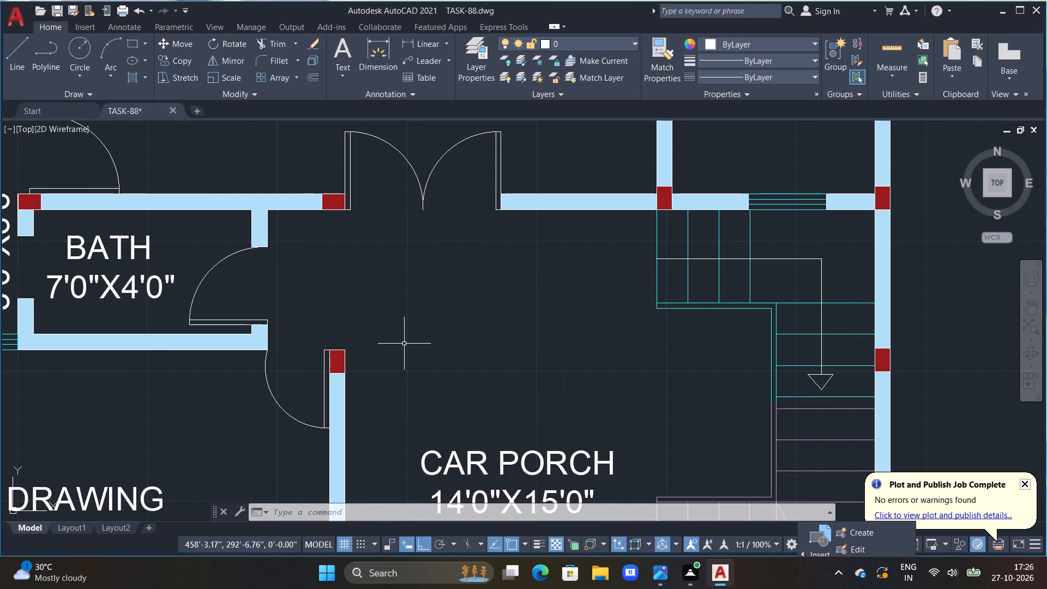
pyautogui.moveTo(403, 341); pyautogui.dragTo(482, 340, button='middle')
pyautogui.press('Escape')
pyautogui.press('Escape')
pyautogui.moveTo(495, 329); pyautogui.dragTo(482, 310, button='middle')
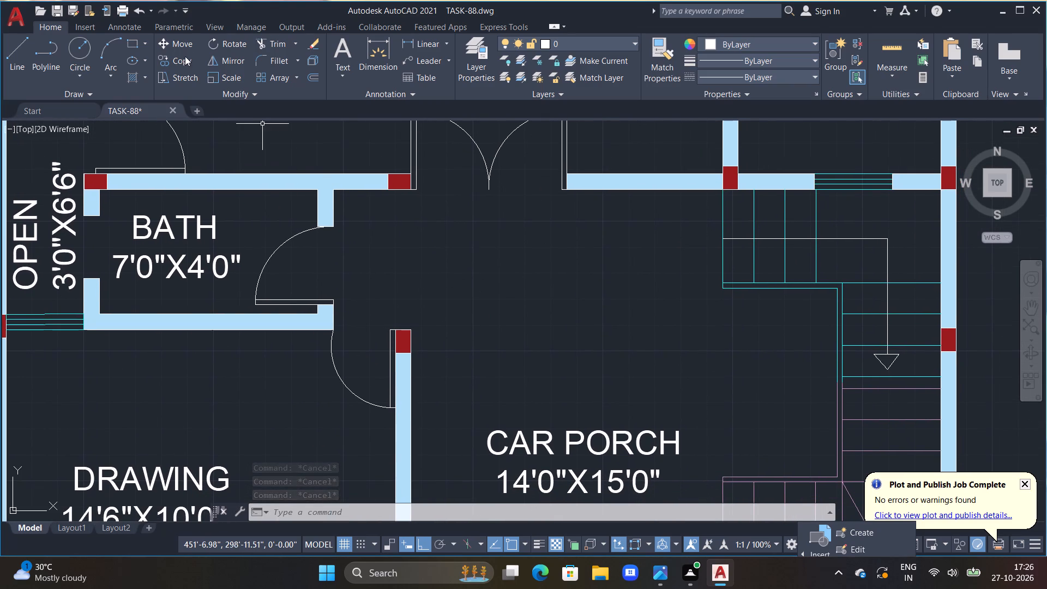
pyautogui.click(106, 46)
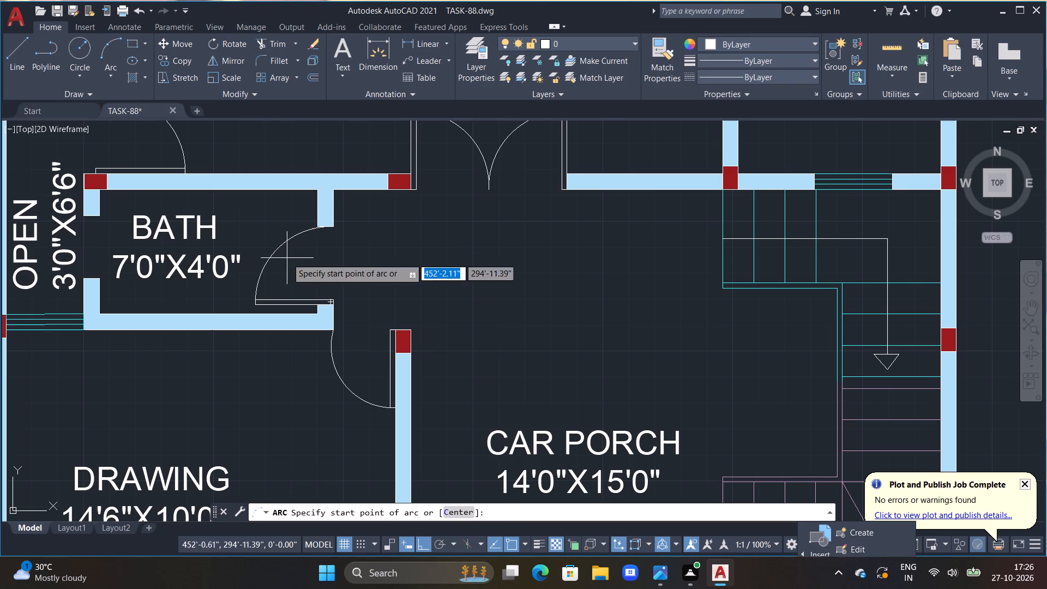
pyautogui.click(411, 328)
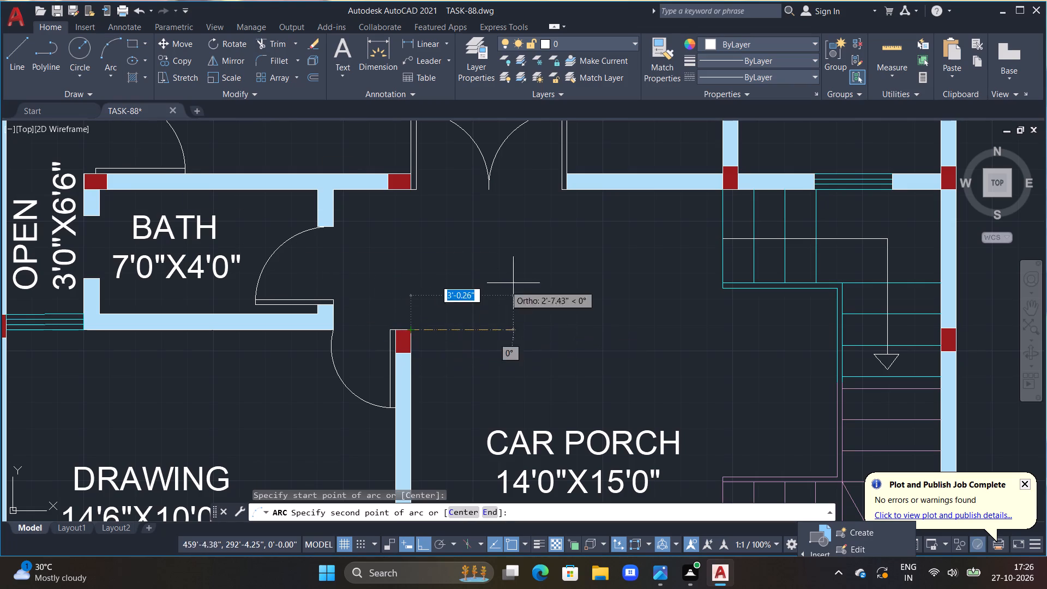
pyautogui.doubleClick(560, 194)
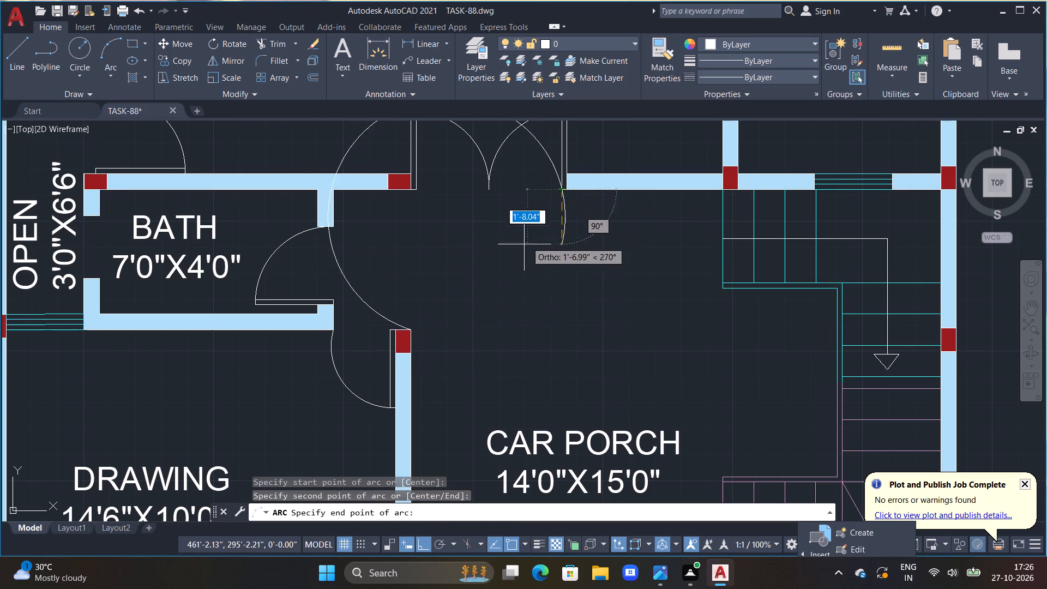
pyautogui.doubleClick(332, 251)
pyautogui.press('Escape')
# Trim the entrance arc's excess inside the LOUNGE and the BATH wall, leaving the curve on the CAR PORCH side.
pyautogui.moveTo(454, 259); pyautogui.dragTo(504, 316, button='middle')
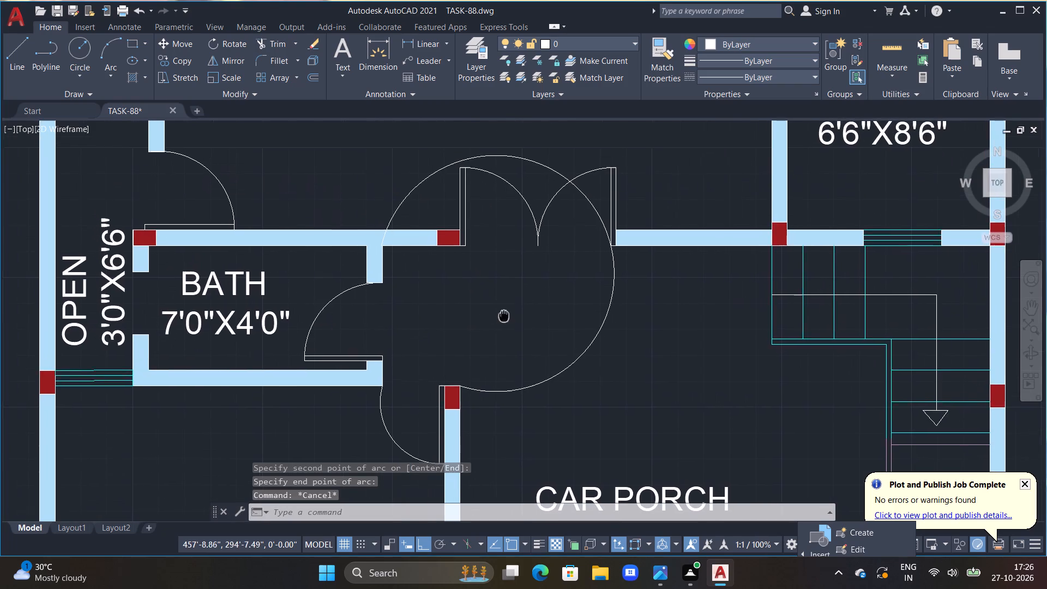
pyautogui.press('t')
pyautogui.press('r')
pyautogui.press('space')
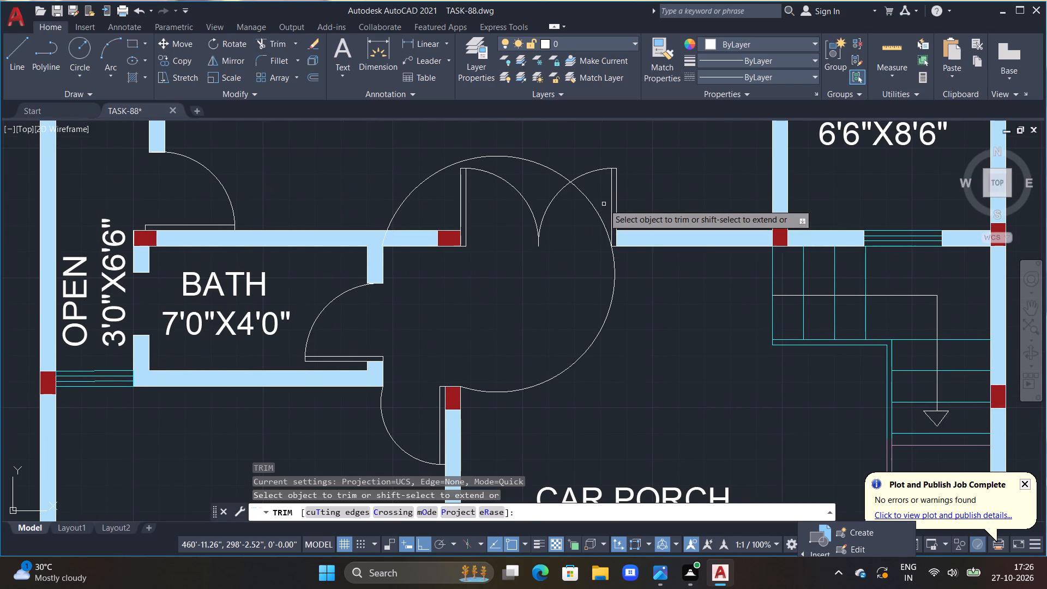
pyautogui.click(593, 204)
pyautogui.doubleClick(541, 164)
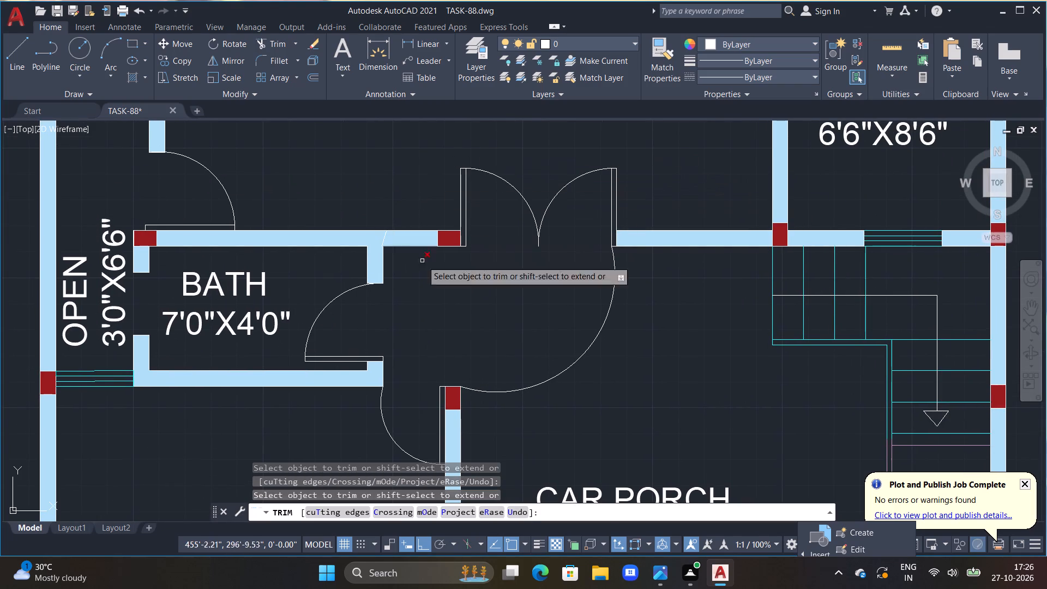
pyautogui.doubleClick(384, 235)
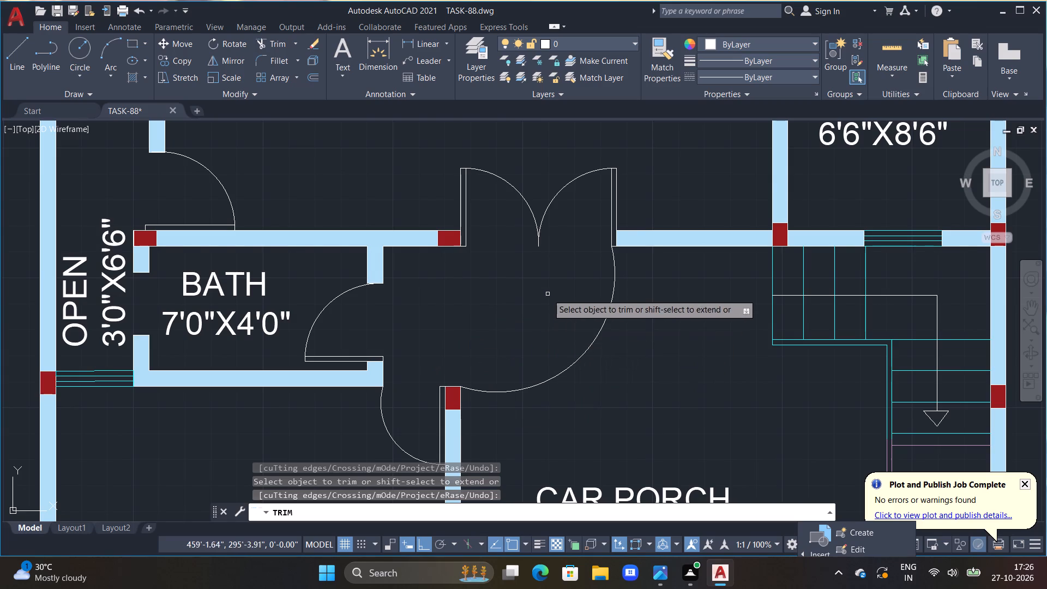
pyautogui.press('Escape')
pyautogui.press('Escape')
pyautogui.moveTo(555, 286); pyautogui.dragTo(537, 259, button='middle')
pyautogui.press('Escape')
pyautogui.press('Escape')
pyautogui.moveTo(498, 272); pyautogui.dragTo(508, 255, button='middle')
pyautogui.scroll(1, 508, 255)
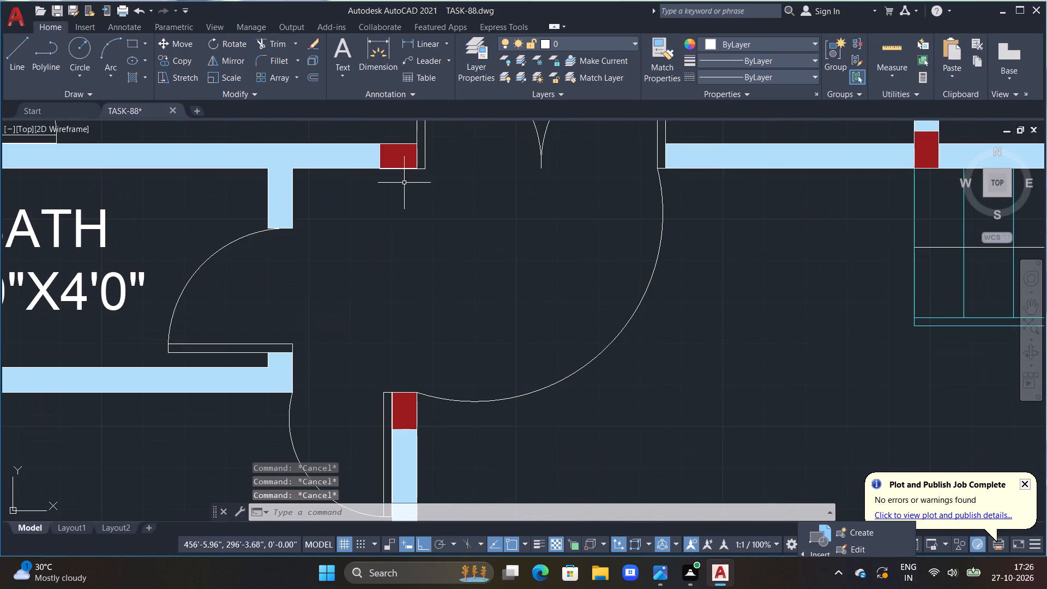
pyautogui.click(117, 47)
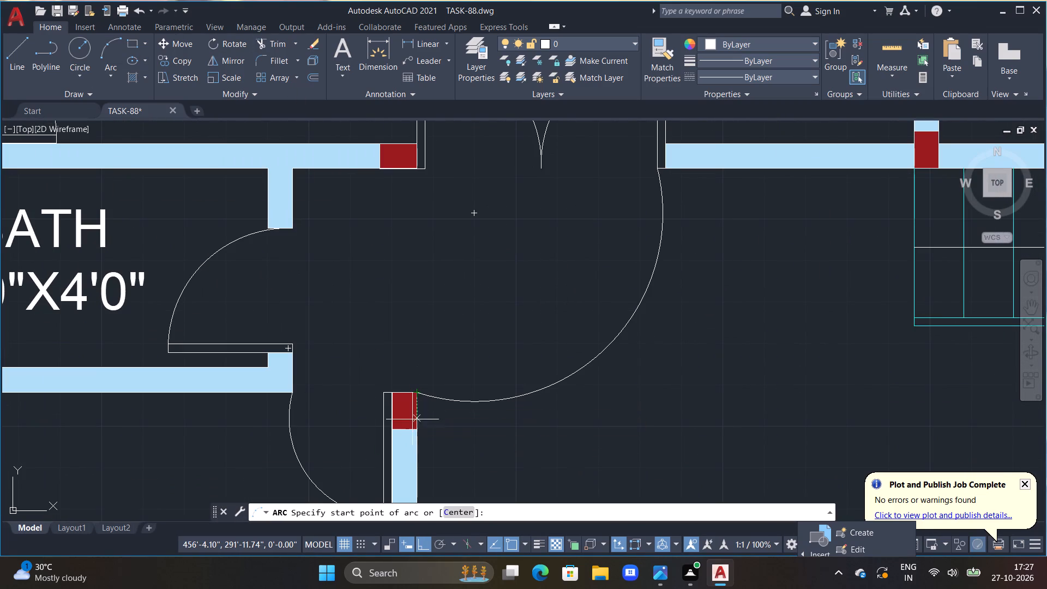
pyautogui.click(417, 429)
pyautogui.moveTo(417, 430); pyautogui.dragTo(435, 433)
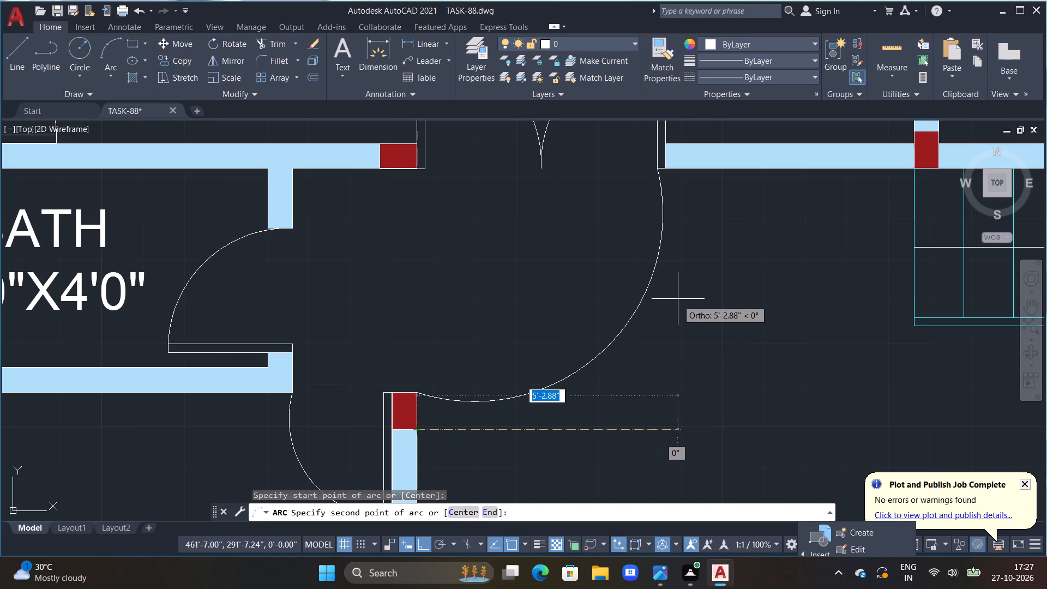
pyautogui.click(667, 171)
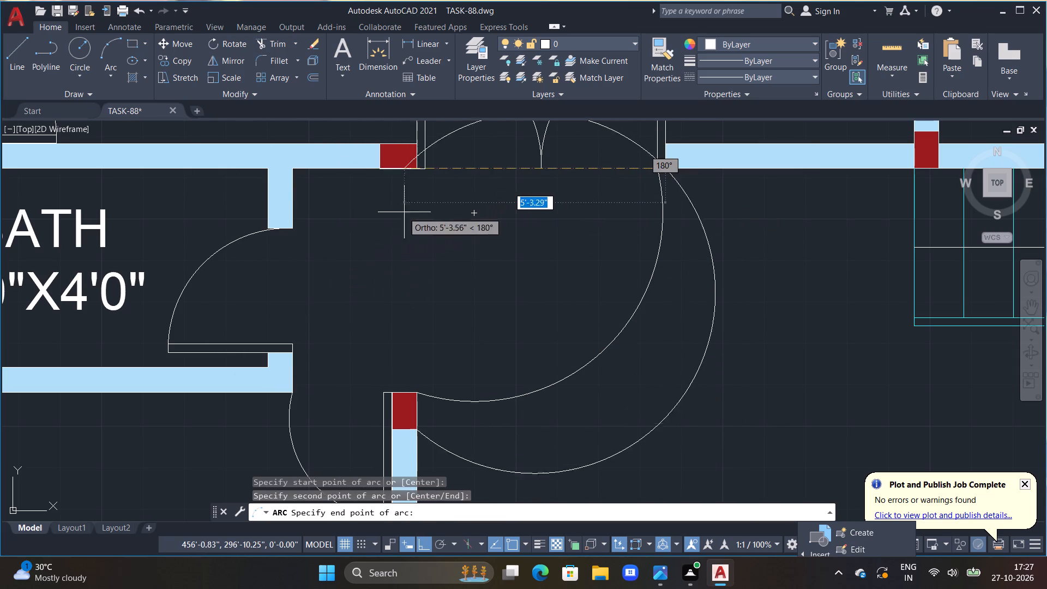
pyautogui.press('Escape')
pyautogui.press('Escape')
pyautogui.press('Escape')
# Draw a larger outer step arc from the same column's lower corner through the lounge wall just beyond the double door.
pyautogui.scroll(-2, 585, 343)
pyautogui.moveTo(603, 357); pyautogui.dragTo(591, 322, button='middle')
pyautogui.scroll(2, 590, 318)
pyautogui.scroll(-2, 607, 310)
pyautogui.moveTo(605, 320); pyautogui.dragTo(598, 285, button='middle')
pyautogui.press('Escape')
pyautogui.press('Escape')
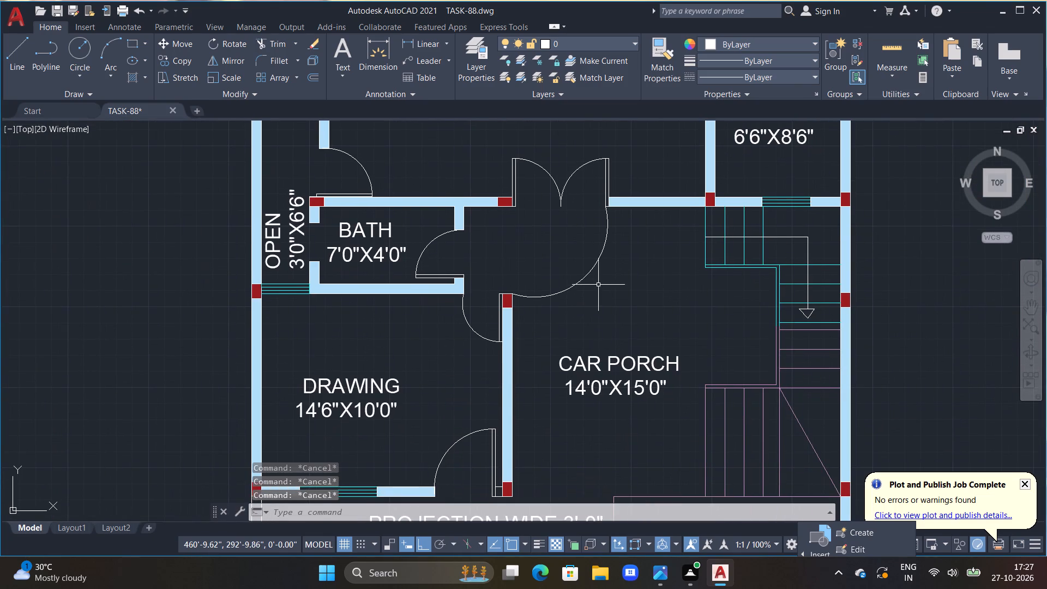
pyautogui.scroll(1, 616, 274)
pyautogui.moveTo(616, 274); pyautogui.dragTo(598, 271, button='middle')
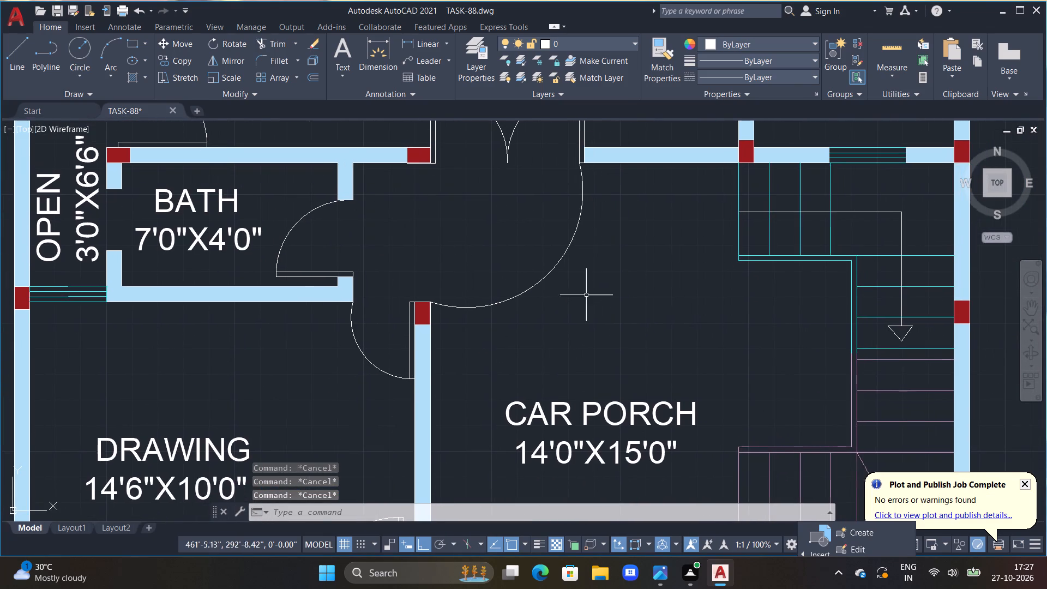
pyautogui.moveTo(582, 308); pyautogui.dragTo(566, 377, button='middle')
pyautogui.scroll(1, 567, 376)
pyautogui.scroll(-1, 527, 242)
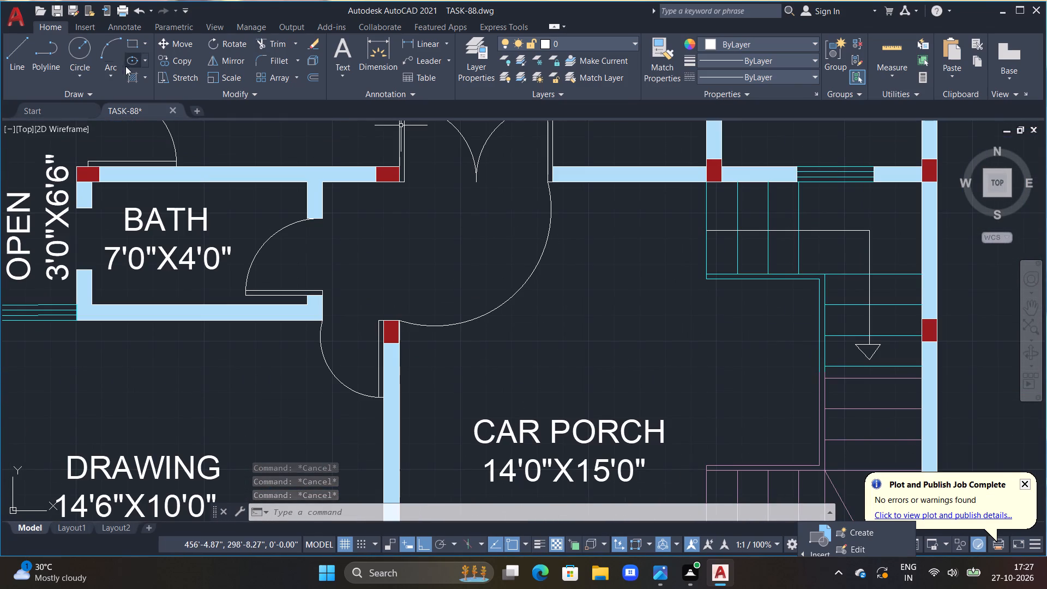
pyautogui.click(104, 56)
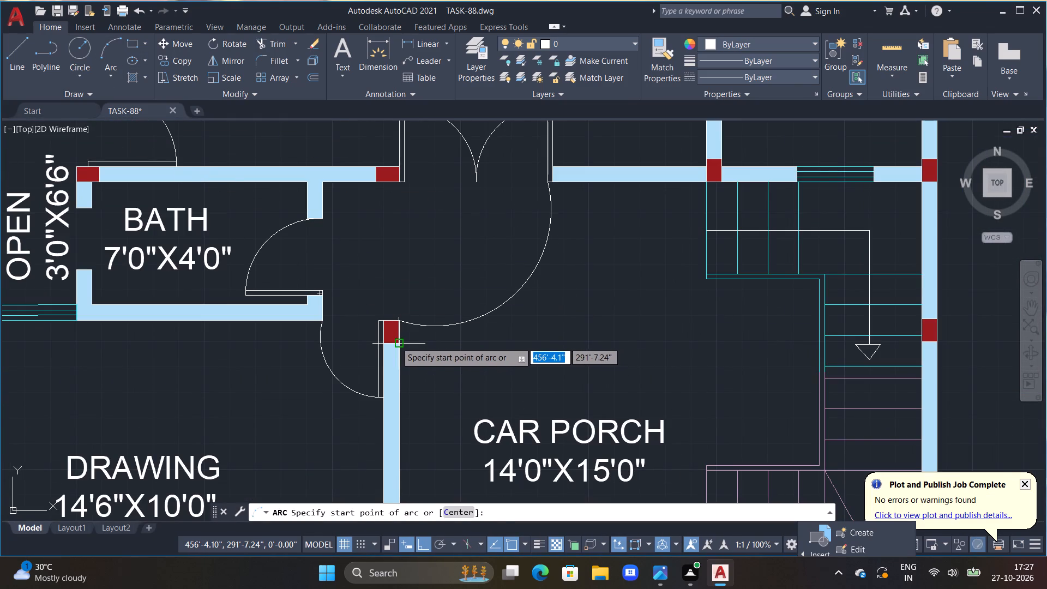
pyautogui.click(396, 342)
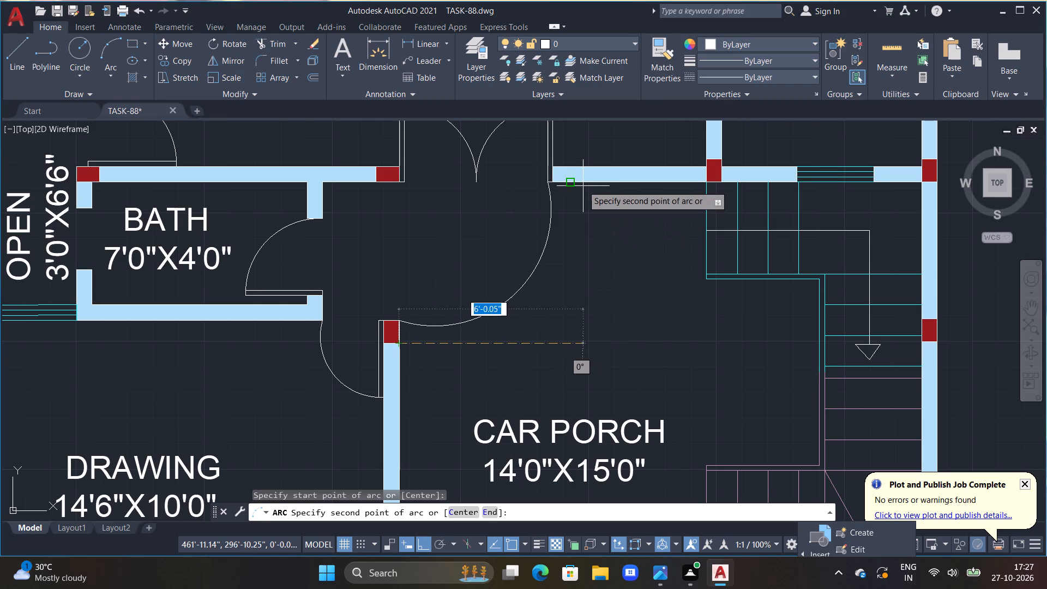
pyautogui.click(576, 183)
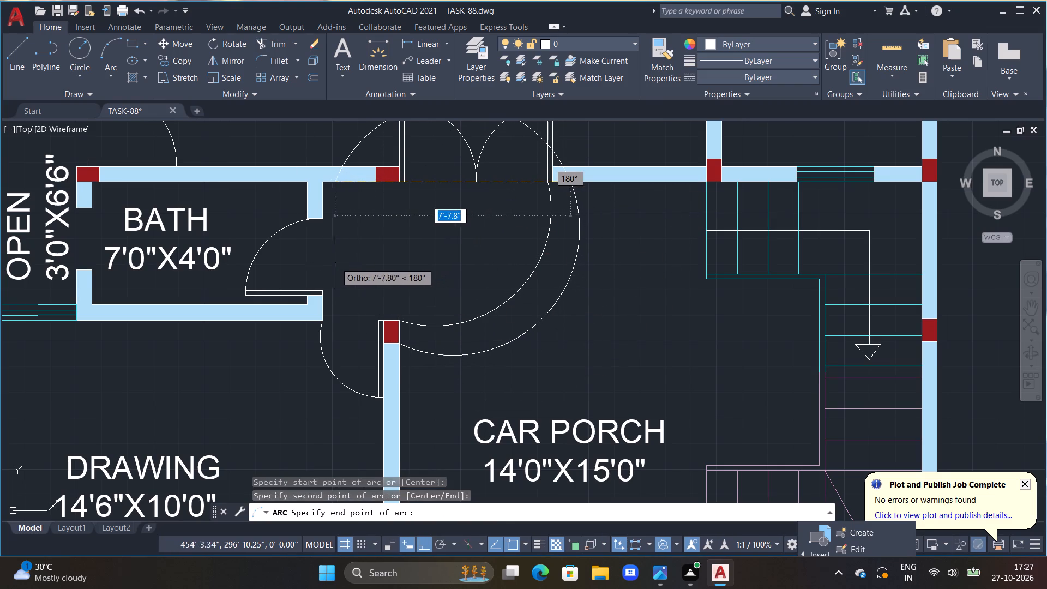
pyautogui.click(303, 277)
pyautogui.press('Escape')
# Trim the outer arc's excess that crosses the double door and runs inside the LOUNGE.
pyautogui.write('TR')
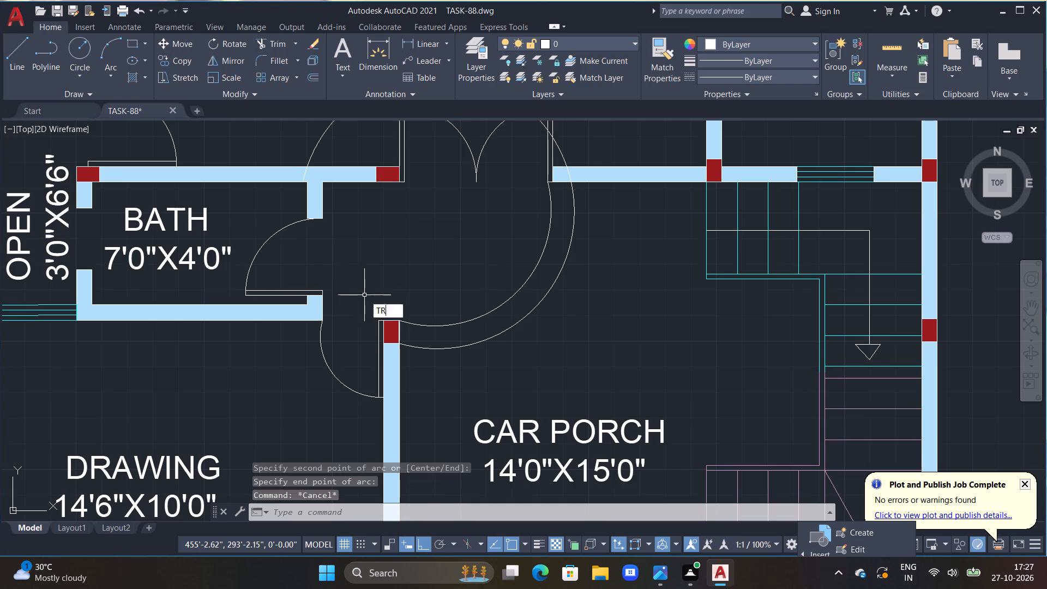
pyautogui.press('space')
pyautogui.click(563, 158)
pyautogui.moveTo(573, 142); pyautogui.dragTo(583, 230, button='middle')
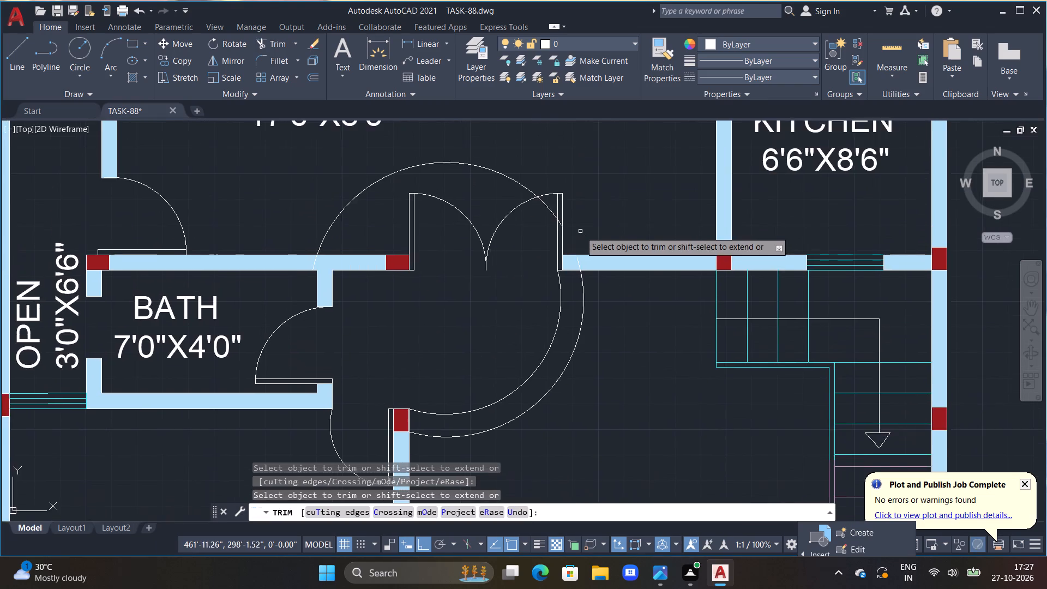
pyautogui.scroll(2, 560, 226)
pyautogui.doubleClick(559, 218)
pyautogui.click(541, 192)
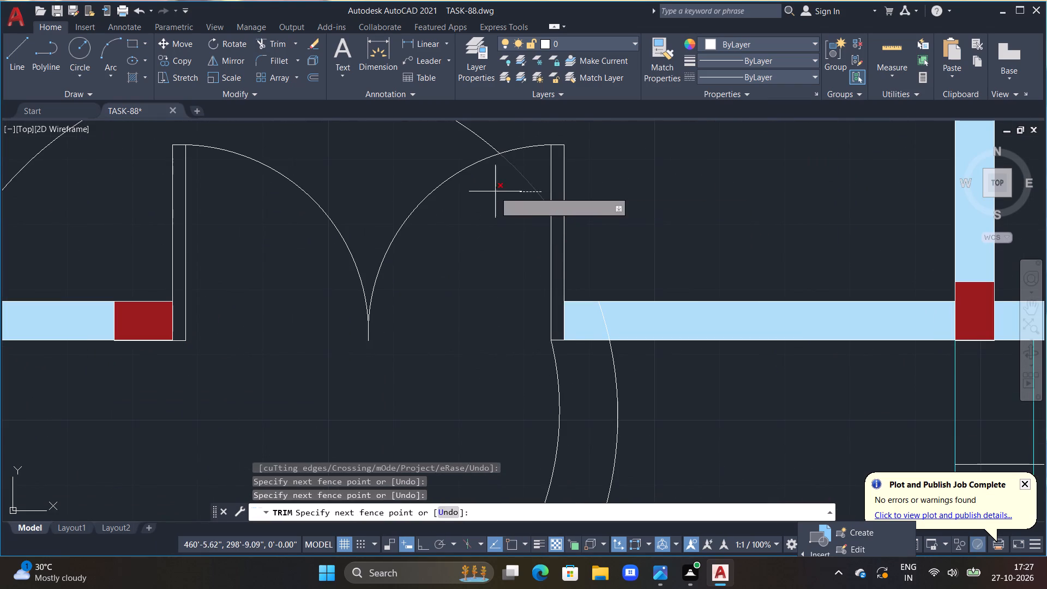
pyautogui.click(490, 201)
pyautogui.click(471, 133)
pyautogui.scroll(-3, 470, 147)
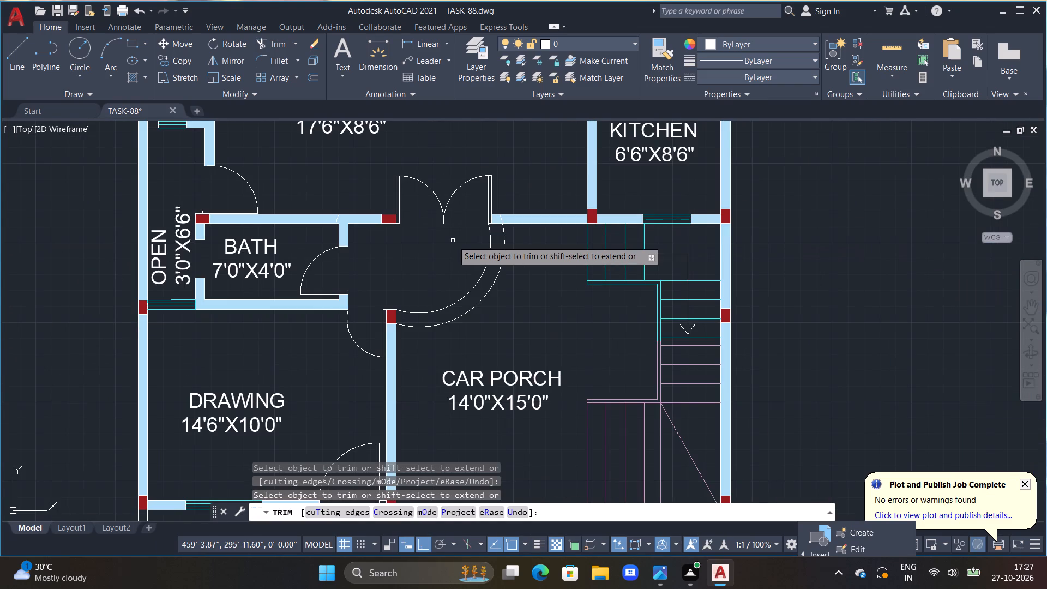
pyautogui.press('Escape')
pyautogui.press('Escape')
pyautogui.press('Escape')
pyautogui.press('Escape')
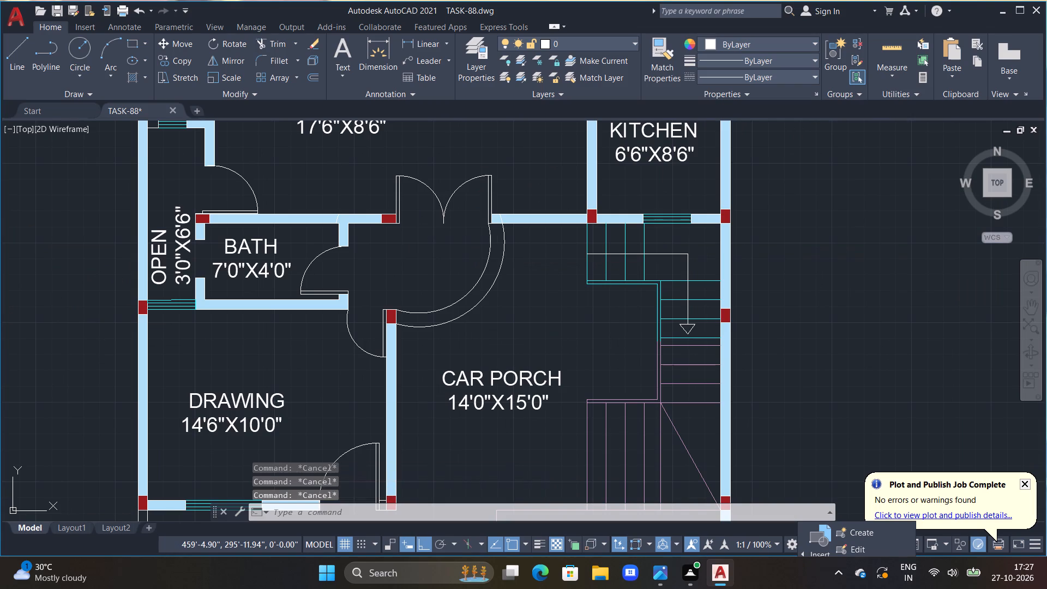
pyautogui.press('Escape')
# Trim the outer arc's leftover piece inside the lounge wall beside the double door's kitchen-side jamb.
pyautogui.scroll(-1, 469, 263)
pyautogui.moveTo(471, 259); pyautogui.dragTo(491, 272, button='middle')
pyautogui.scroll(2, 504, 243)
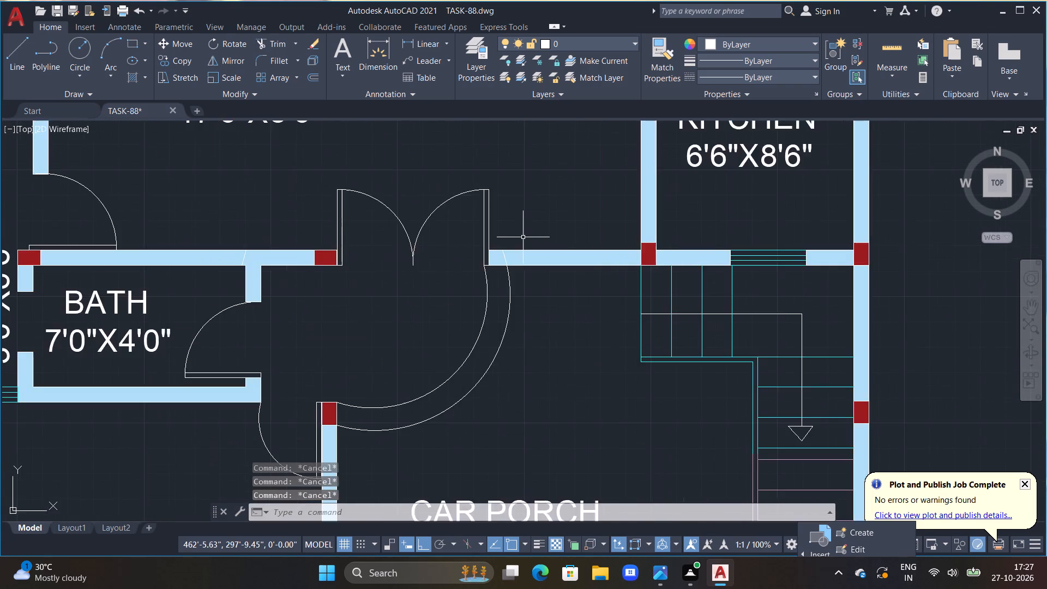
pyautogui.scroll(3, 518, 257)
pyautogui.moveTo(519, 245); pyautogui.dragTo(536, 216, button='middle')
pyautogui.write('TR')
pyautogui.press('space')
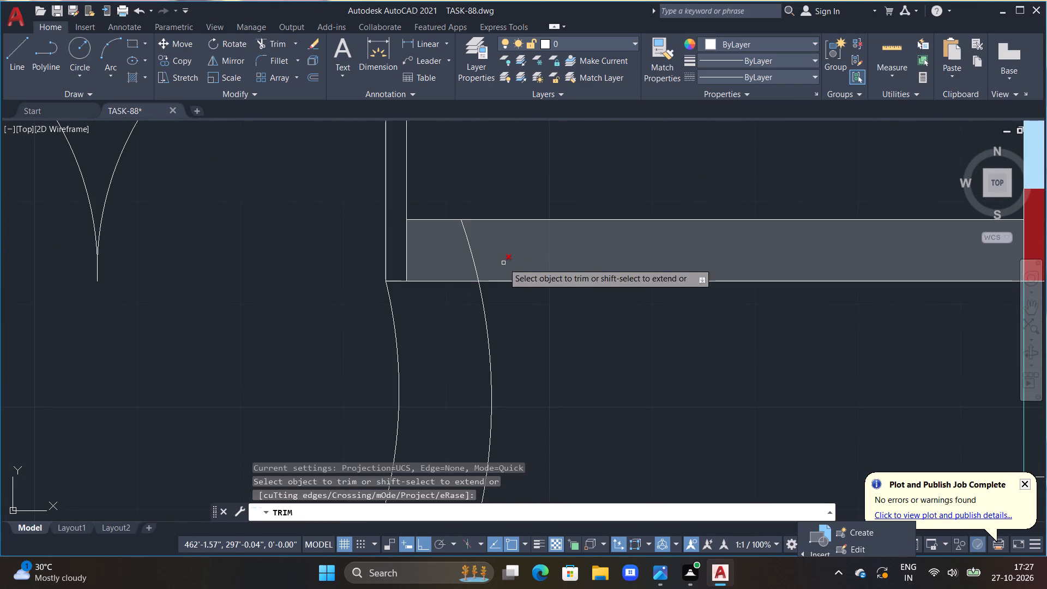
pyautogui.click(470, 249)
pyautogui.press('Escape')
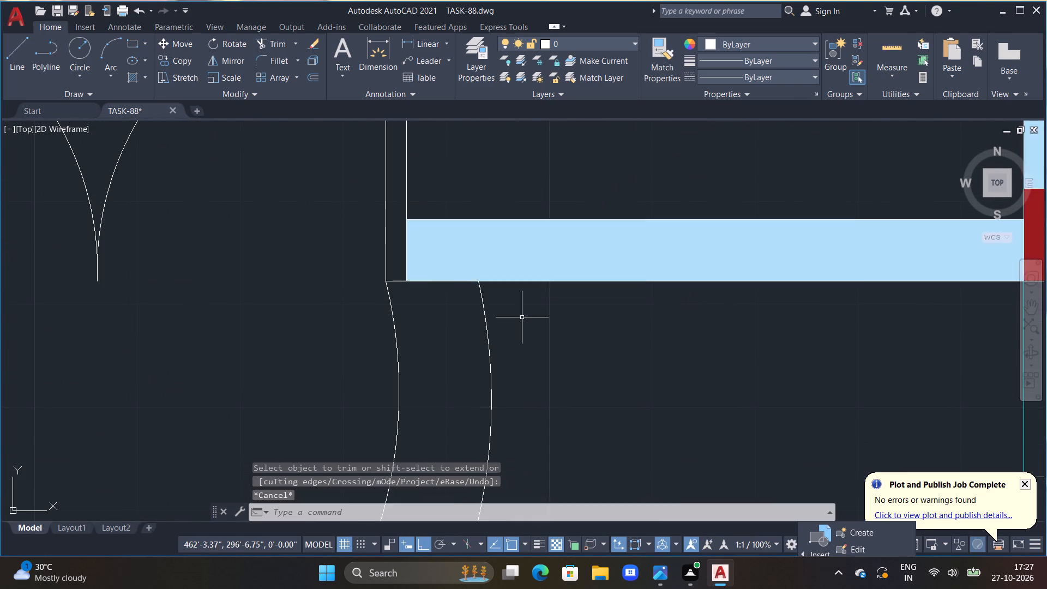
pyautogui.scroll(-3, 522, 317)
pyautogui.press('Escape')
pyautogui.press('Escape')
pyautogui.press('Escape')
pyautogui.press('Escape')
pyautogui.press('Escape')
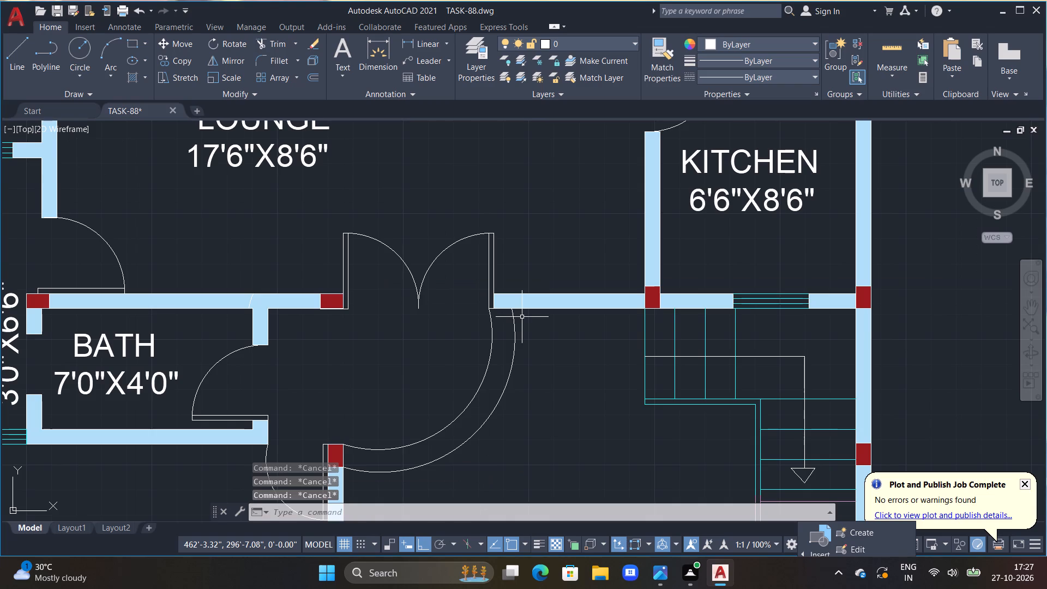
# Dimension the plan's overall width between the outer wall corners, placing the dimension just above the OPEN AREA and BATH wall.
pyautogui.scroll(1, 513, 319)
pyautogui.scroll(-3, 363, 226)
pyautogui.moveTo(413, 241); pyautogui.dragTo(488, 286, button='middle')
pyautogui.moveTo(424, 256); pyautogui.dragTo(541, 418, button='middle')
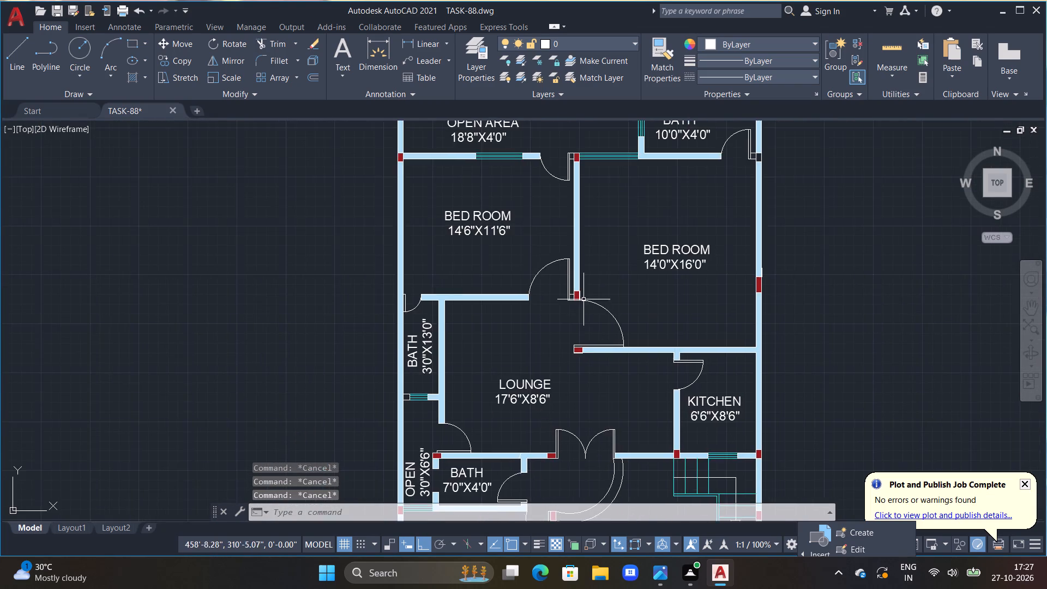
pyautogui.moveTo(585, 297); pyautogui.dragTo(528, 448, button='middle')
pyautogui.scroll(1, 544, 366)
pyautogui.scroll(-3, 544, 362)
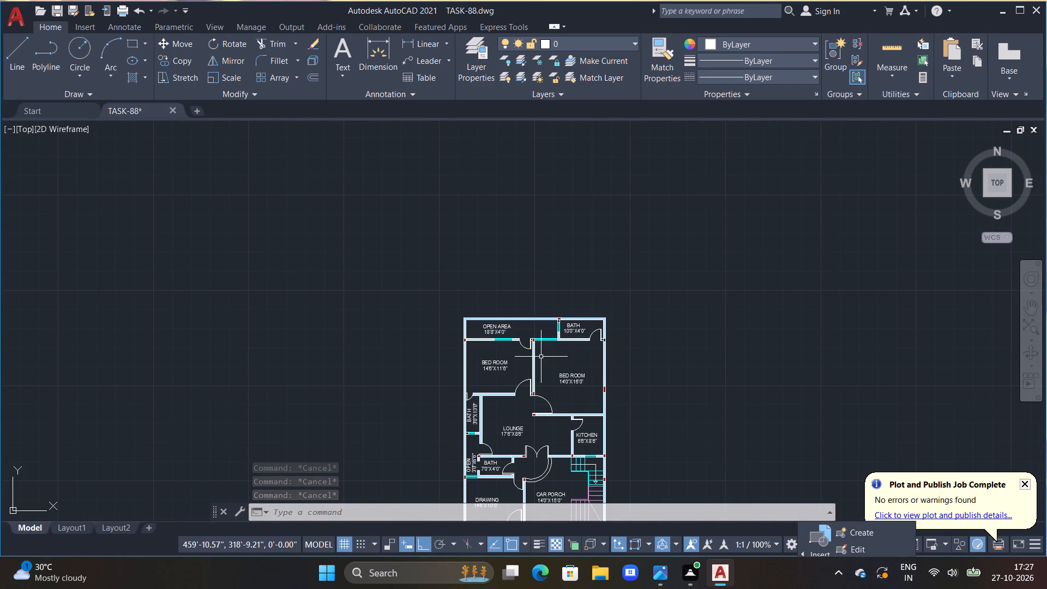
pyautogui.press('Escape')
pyautogui.scroll(1, 491, 267)
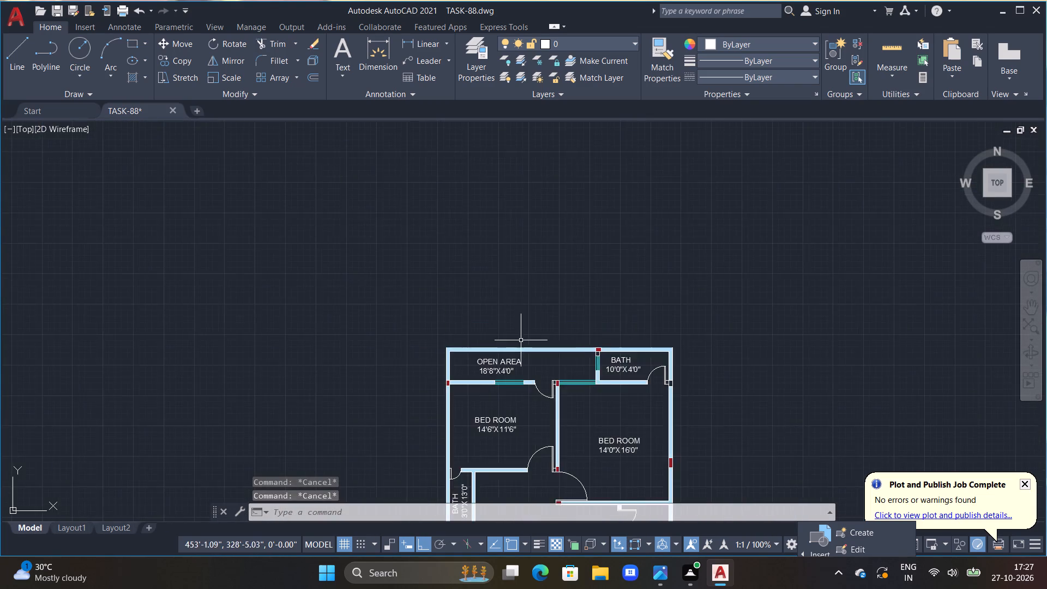
pyautogui.scroll(1, 530, 342)
pyautogui.moveTo(533, 338); pyautogui.dragTo(503, 265, button='middle')
pyautogui.scroll(1, 510, 249)
pyautogui.press('Escape')
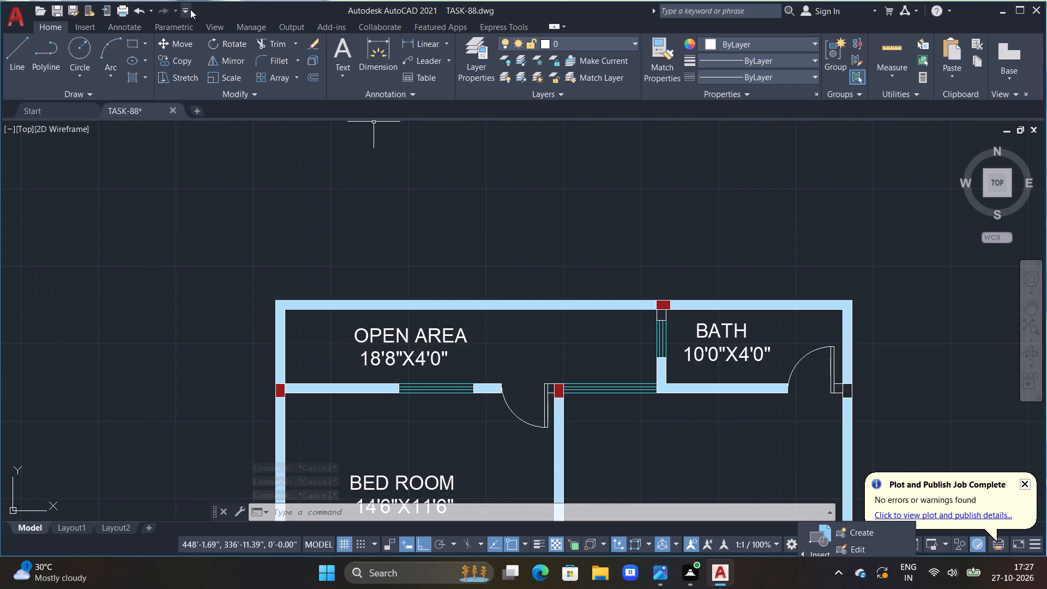
pyautogui.click(376, 67)
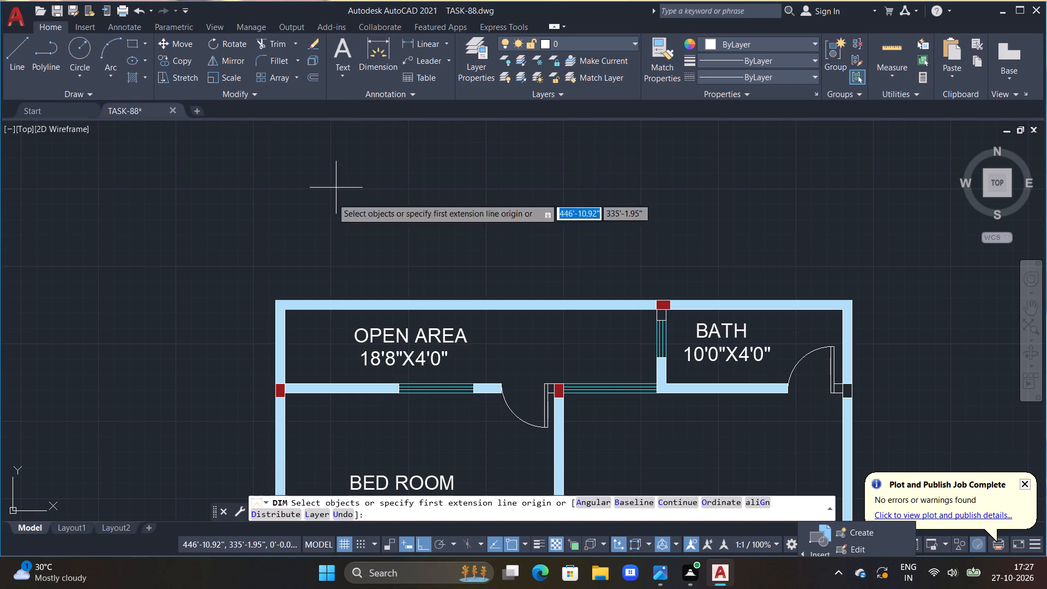
pyautogui.doubleClick(276, 303)
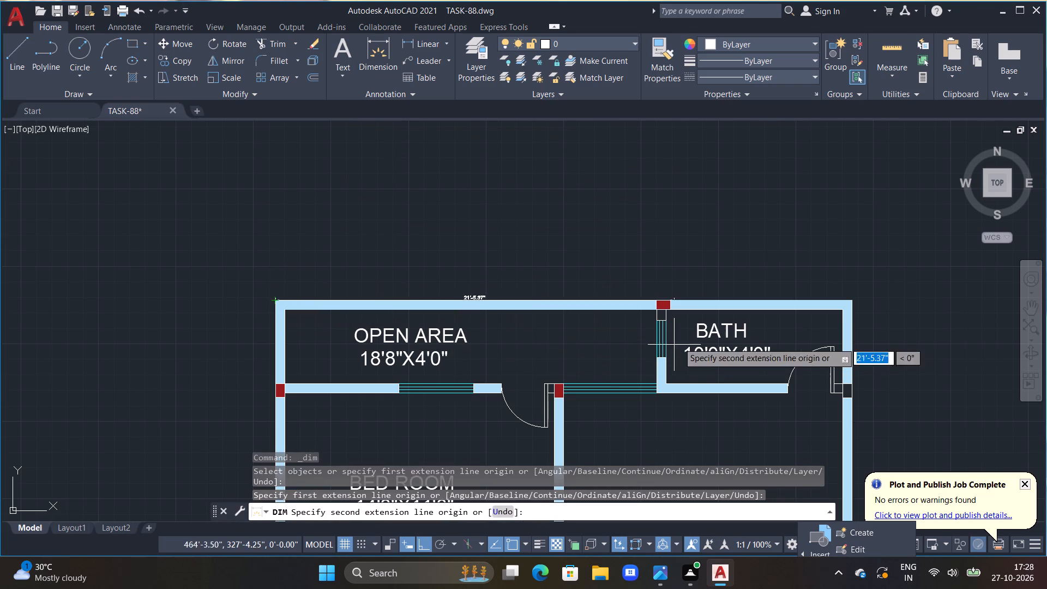
pyautogui.doubleClick(854, 302)
pyautogui.click(851, 269)
pyautogui.press('Escape')
# Dimension the plan's overall length along the outer wall on the KITCHEN side, from the rear BATH corner to the M.GATE corner.
pyautogui.scroll(-2, 815, 284)
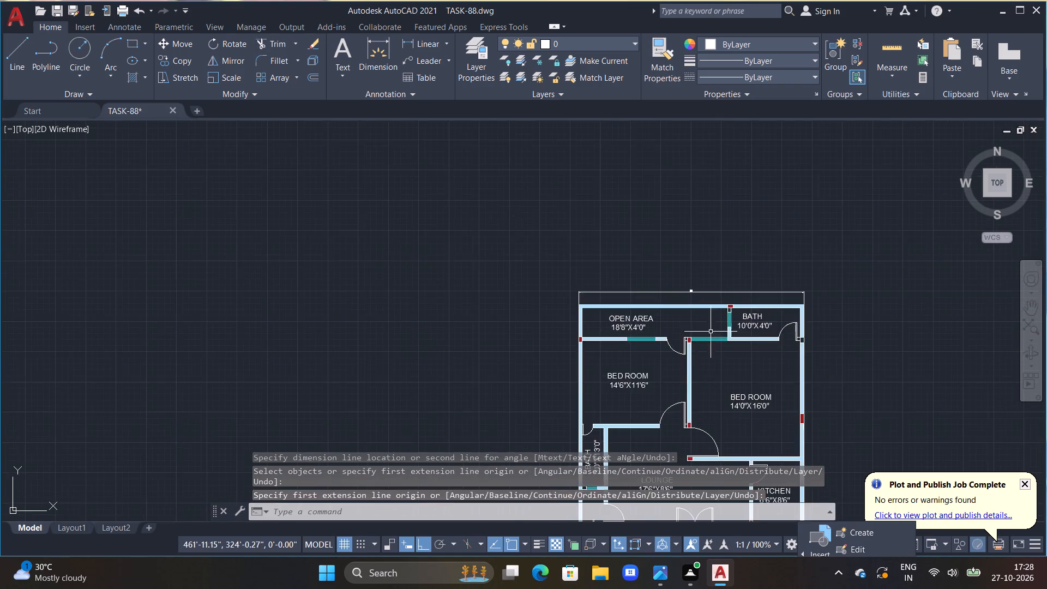
pyautogui.moveTo(668, 339); pyautogui.dragTo(466, 166, button='middle')
pyautogui.press('Escape')
pyautogui.press('Escape')
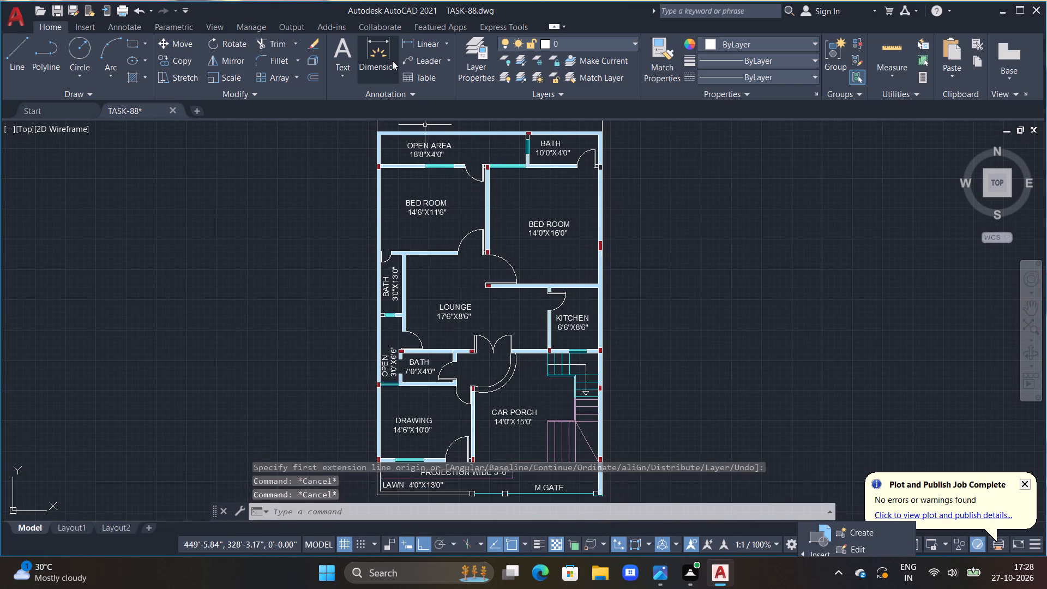
pyautogui.click(389, 57)
pyautogui.scroll(2, 613, 139)
pyautogui.moveTo(602, 171); pyautogui.dragTo(617, 274, button='middle')
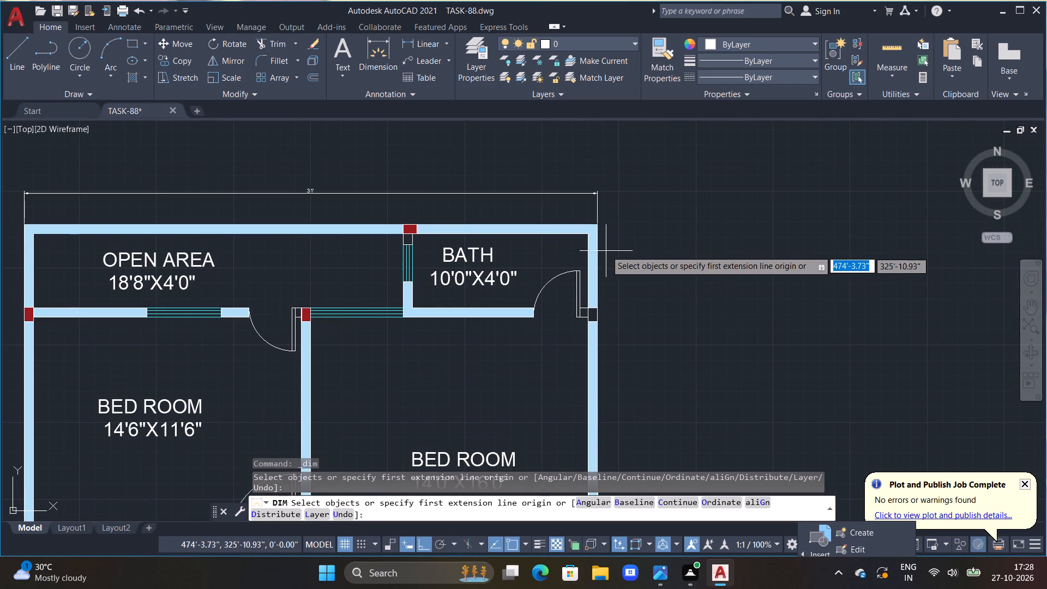
pyautogui.click(597, 228)
pyautogui.scroll(-5, 639, 256)
pyautogui.moveTo(644, 280); pyautogui.dragTo(577, 184, button='middle')
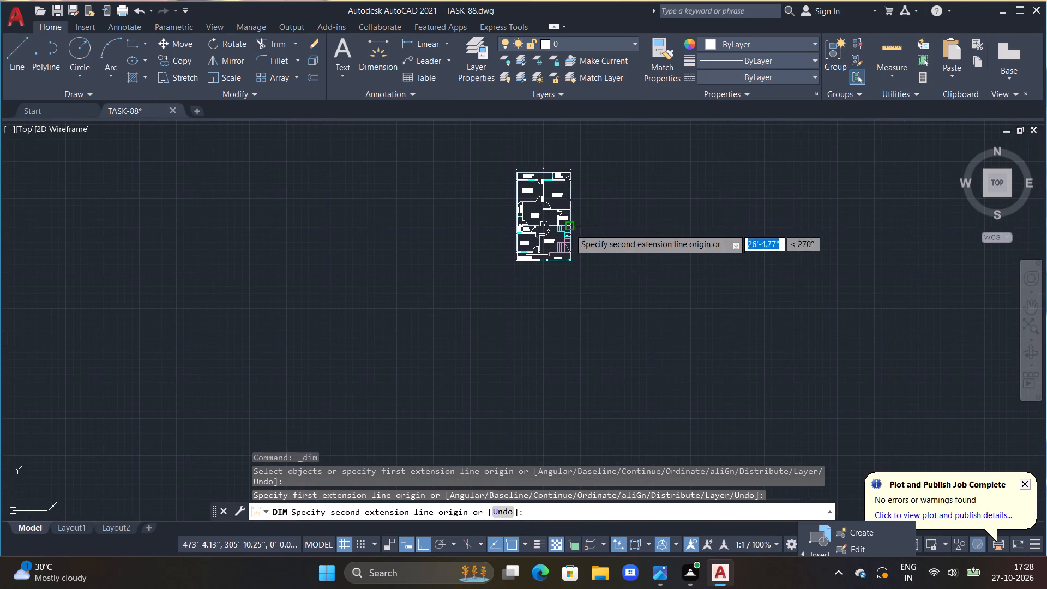
pyautogui.scroll(4, 570, 269)
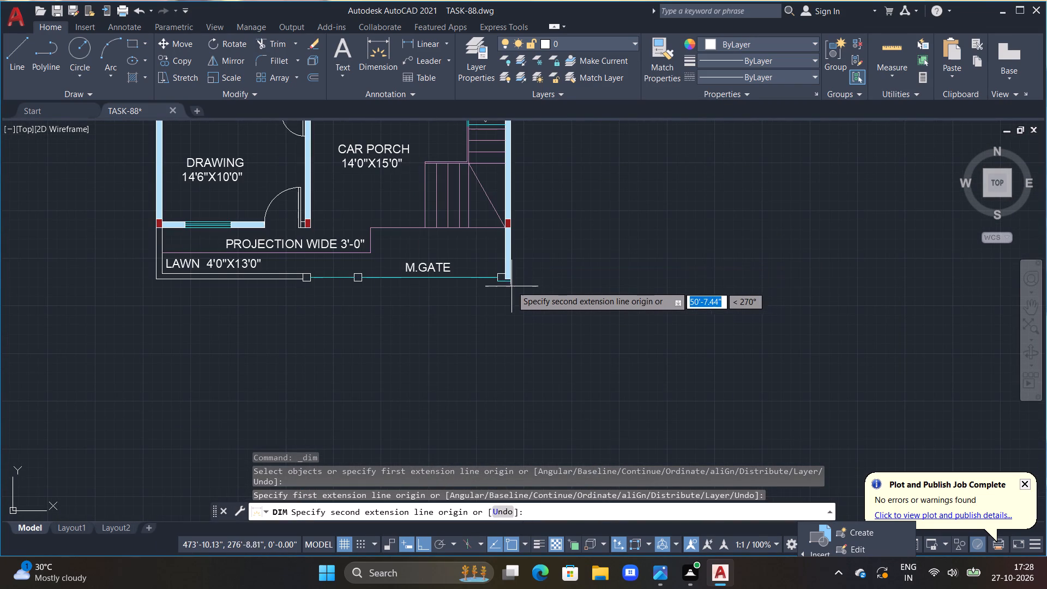
pyautogui.doubleClick(509, 282)
pyautogui.click(557, 282)
pyautogui.press('Escape')
# Set the text height of both overall dimensions to 9".
pyautogui.scroll(-2, 564, 260)
pyautogui.moveTo(551, 160); pyautogui.dragTo(575, 309, button='middle')
pyautogui.click(586, 311)
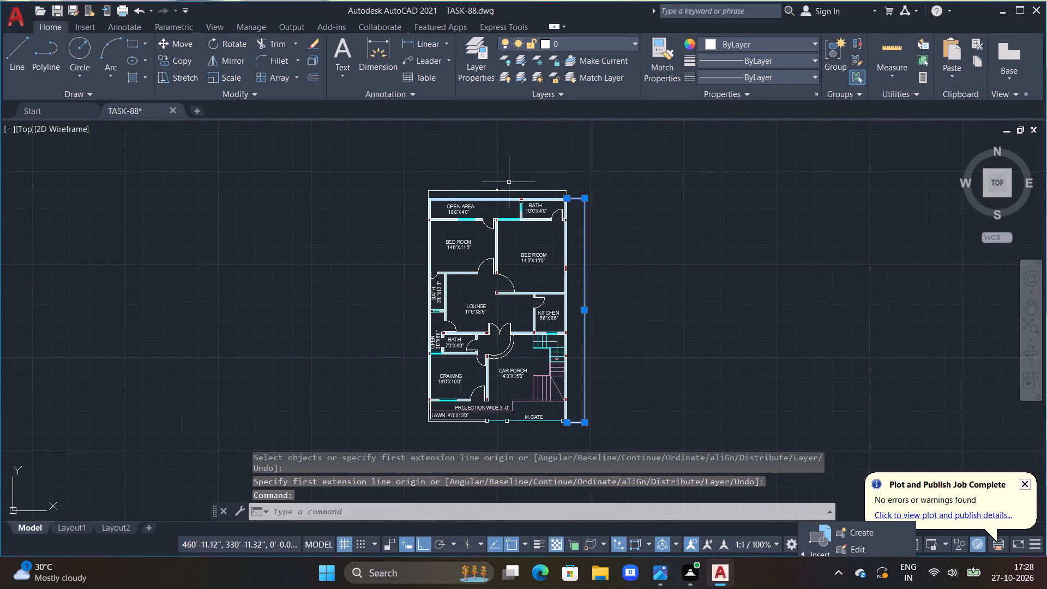
pyautogui.click(501, 191)
pyautogui.rightClick(501, 191)
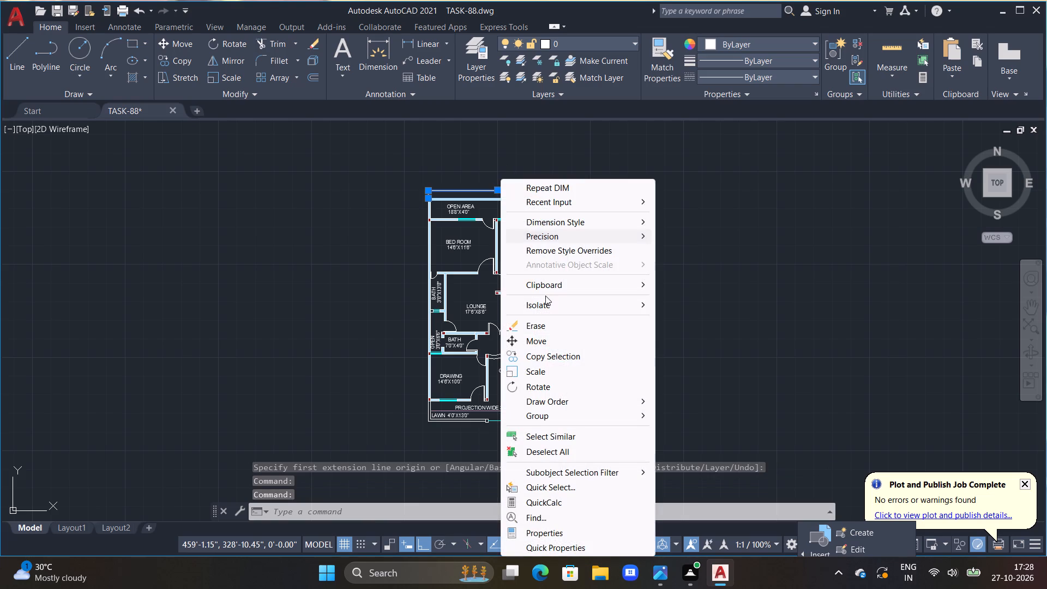
pyautogui.click(552, 533)
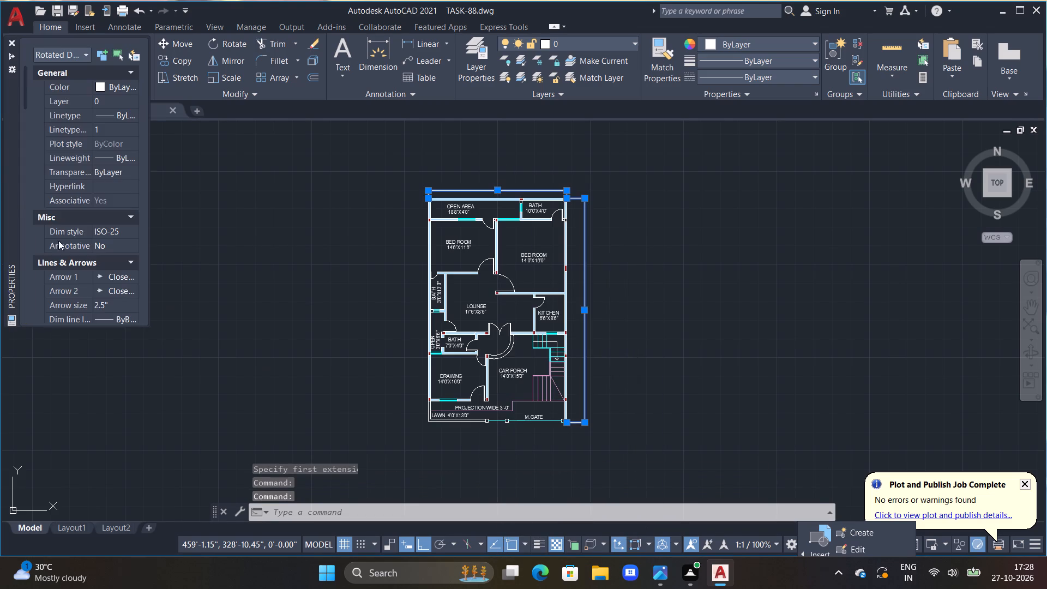
pyautogui.scroll(-8, 80, 199)
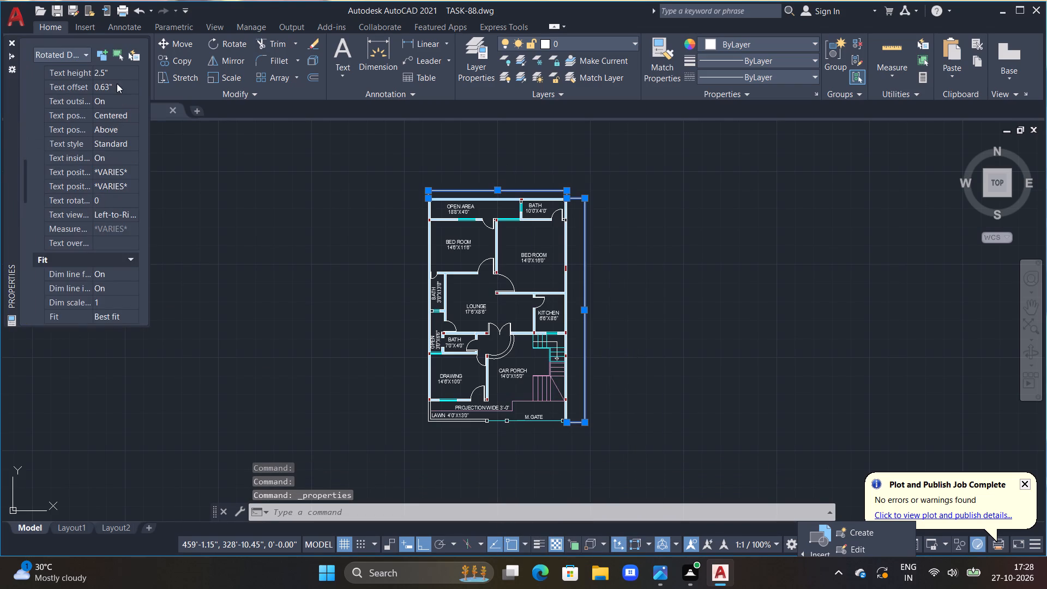
pyautogui.scroll(1, 117, 81)
pyautogui.click(120, 135)
pyautogui.press('BackSpace')
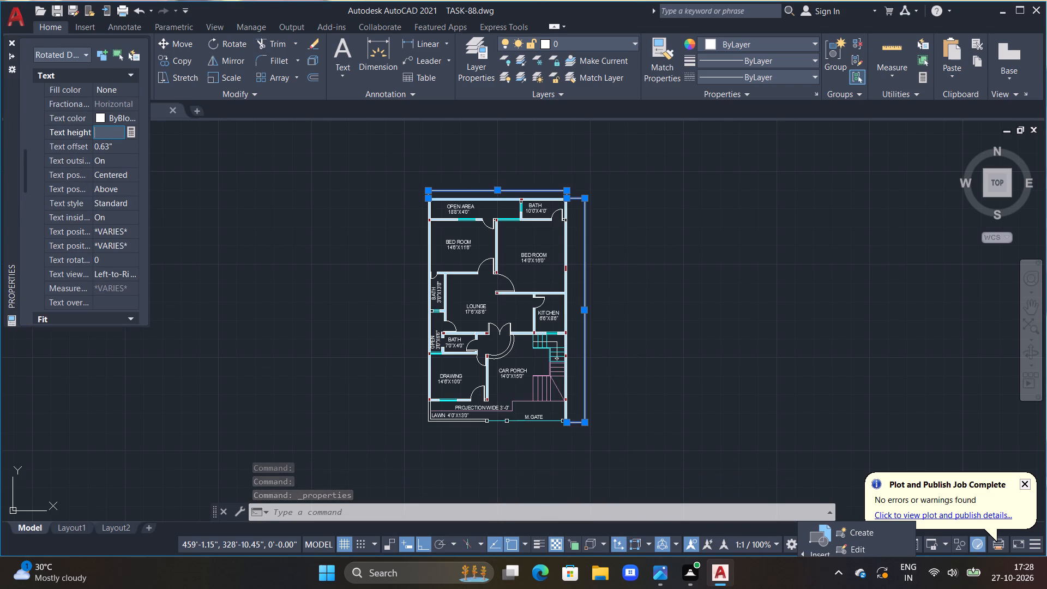
pyautogui.write('9"')
pyautogui.press('Return')
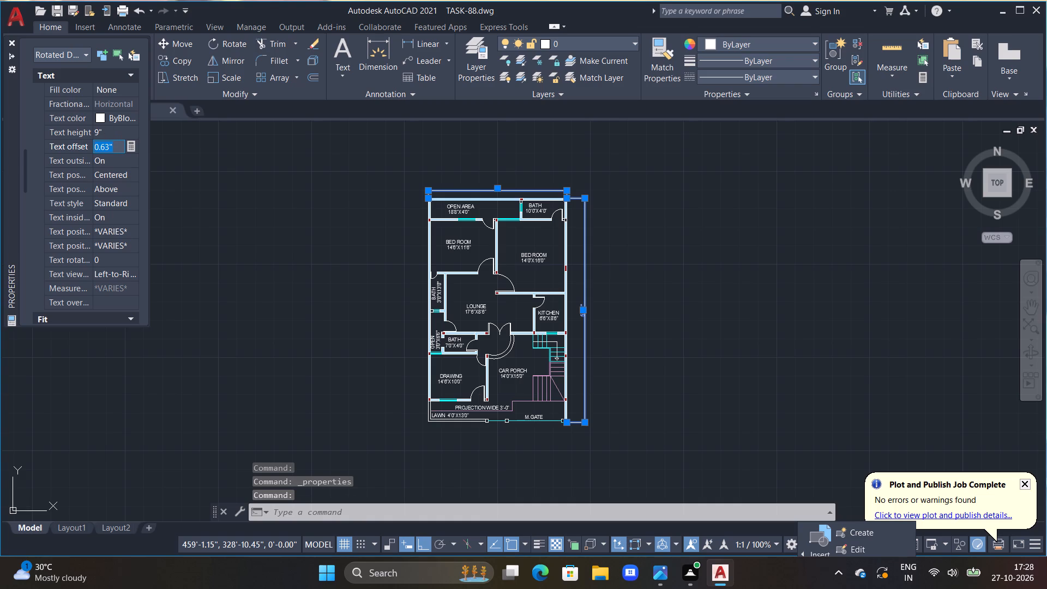
pyautogui.doubleClick(16, 43)
pyautogui.press('Escape')
pyautogui.press('Escape')
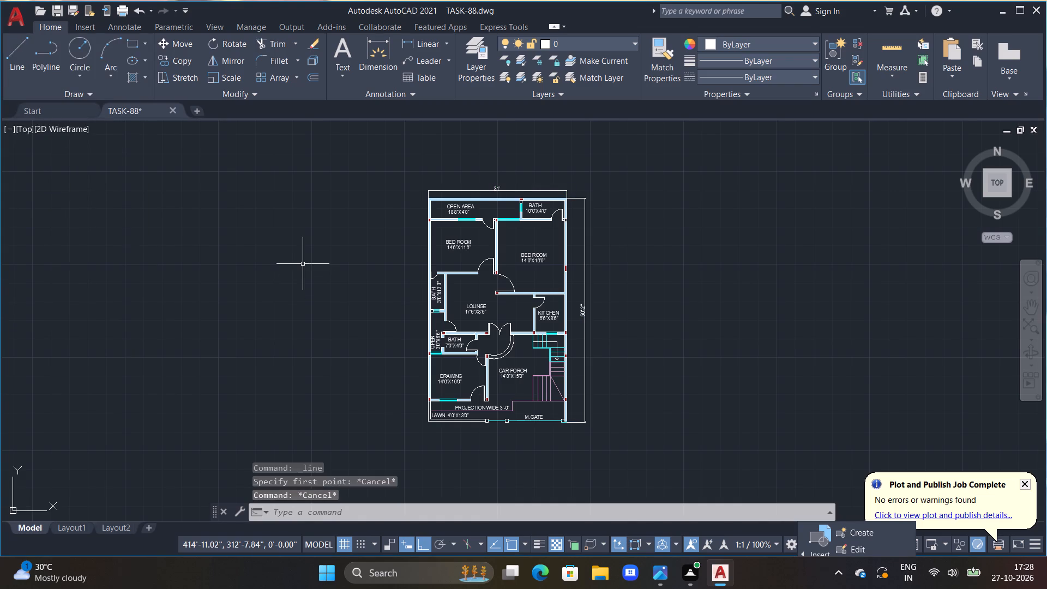
pyautogui.press('Escape')
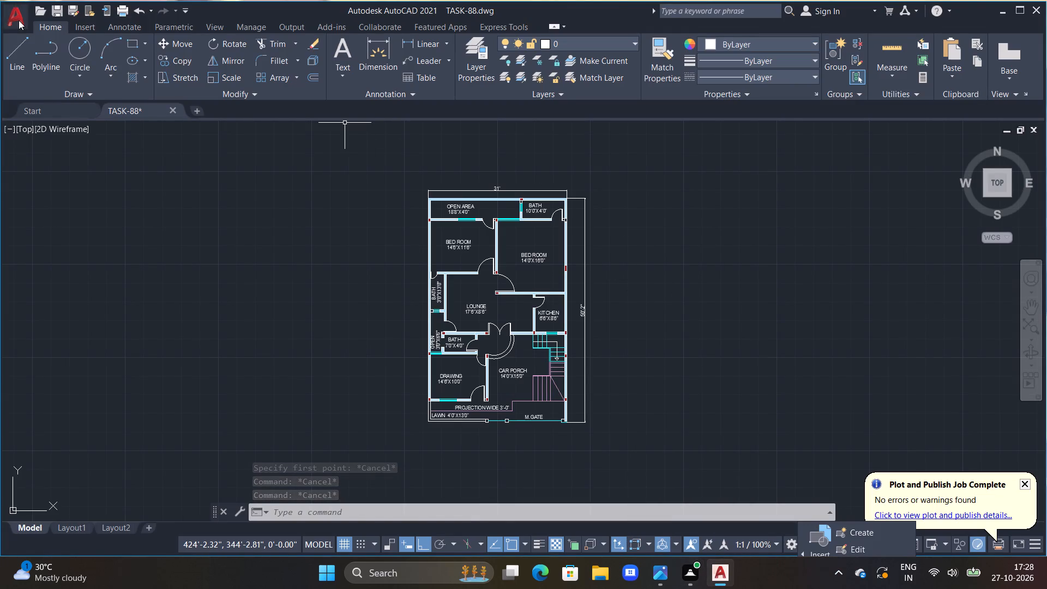
# Save the drawing as TASK-89.dwg in the Documents folder.
pyautogui.moveTo(17, 19); pyautogui.dragTo(9, 20)
pyautogui.click(47, 182)
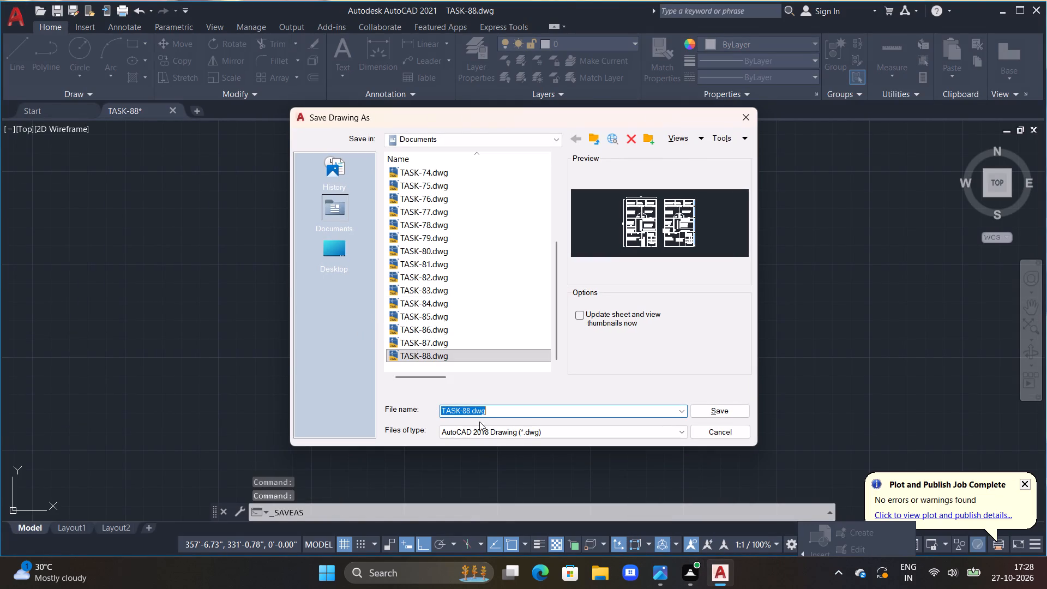
pyautogui.click(468, 412)
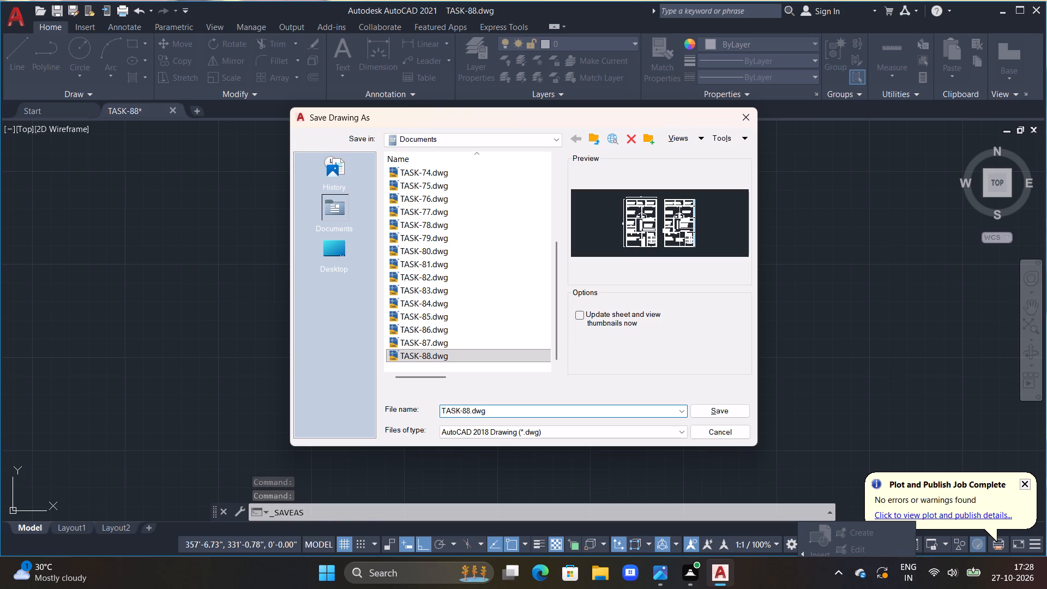
pyautogui.press('BackSpace')
pyautogui.press('9')
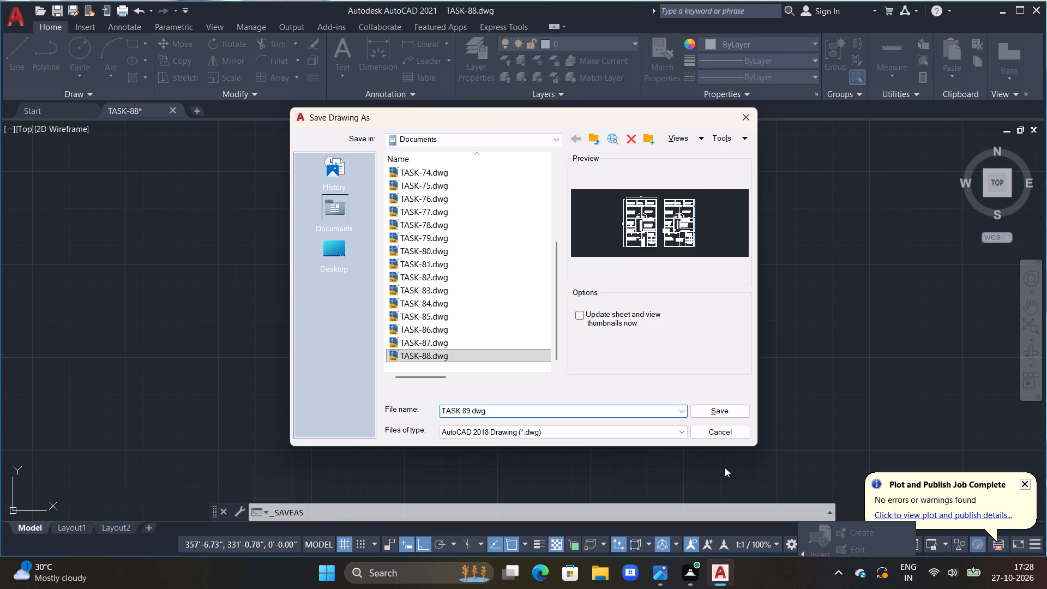
pyautogui.click(742, 416)
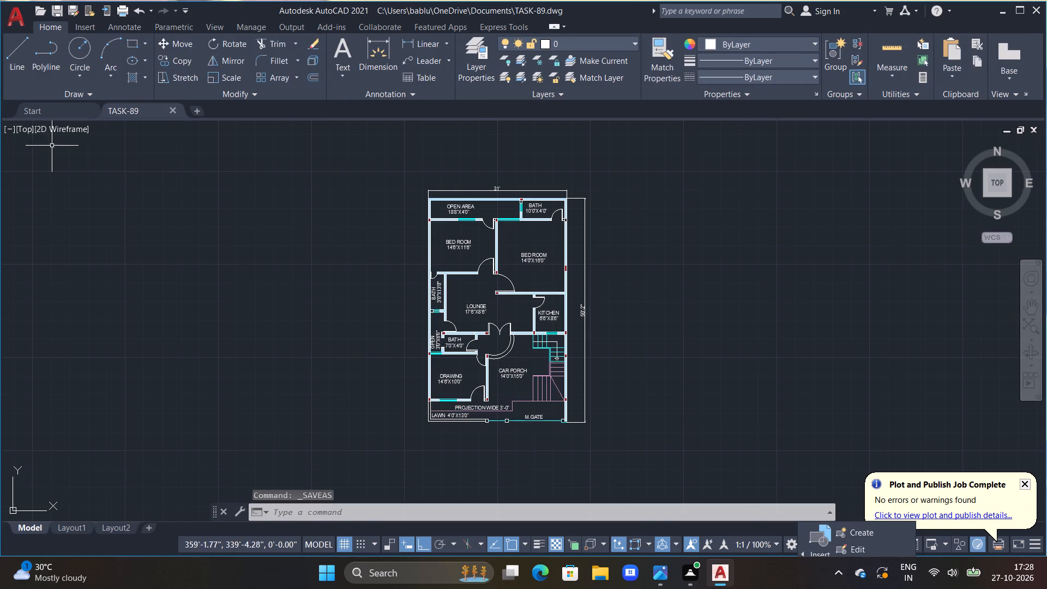
# Set up a plot with the AutoCAD PDF (High Quality Print).pc3 plotter and plot scale units in inches.
pyautogui.scroll(-1, 294, 366)
pyautogui.moveTo(29, 15); pyautogui.dragTo(25, 20)
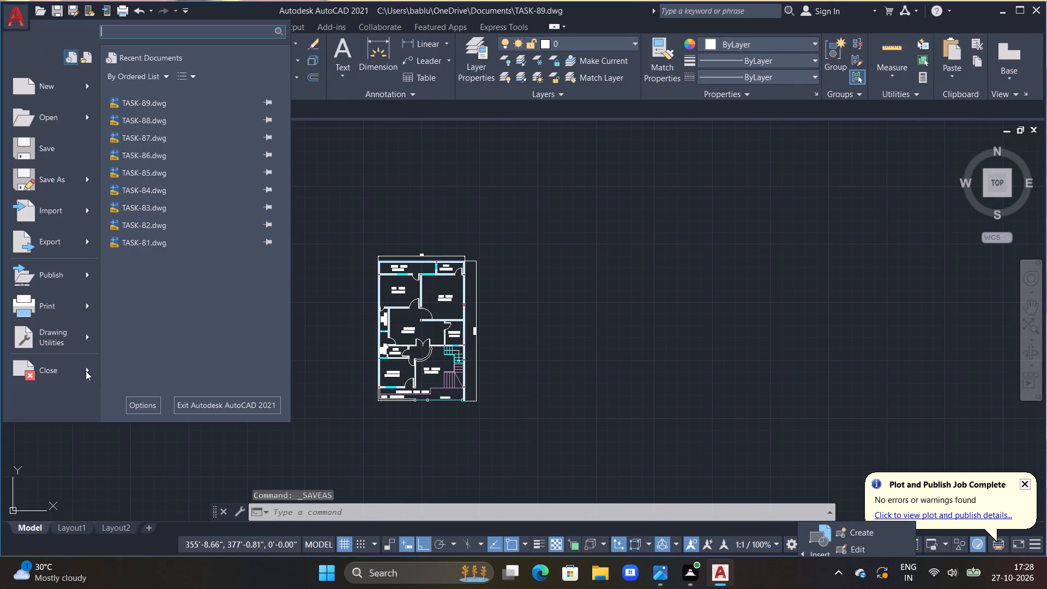
pyautogui.click(43, 310)
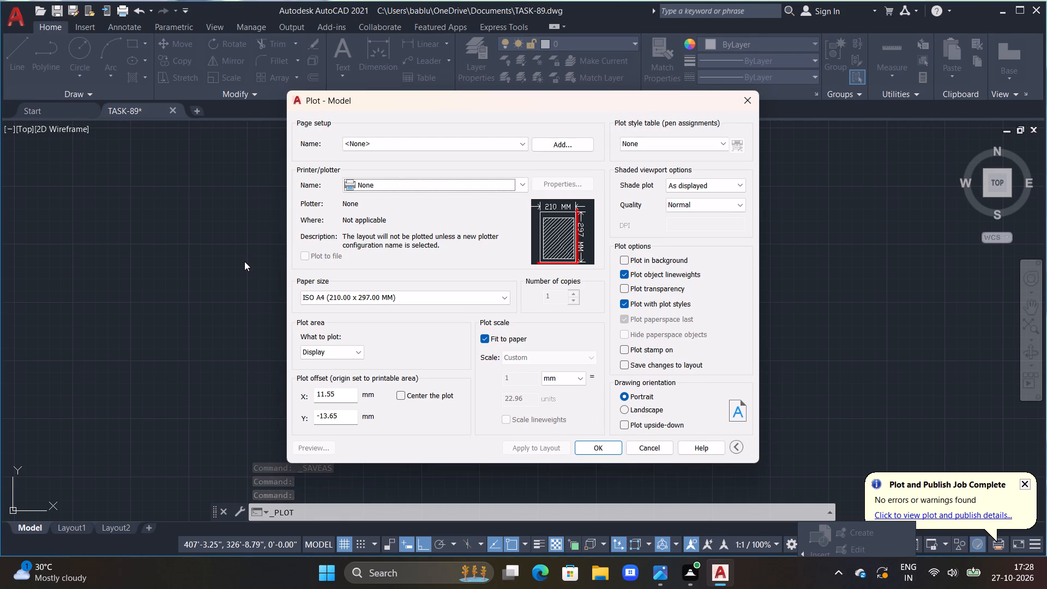
pyautogui.click(426, 184)
pyautogui.click(416, 265)
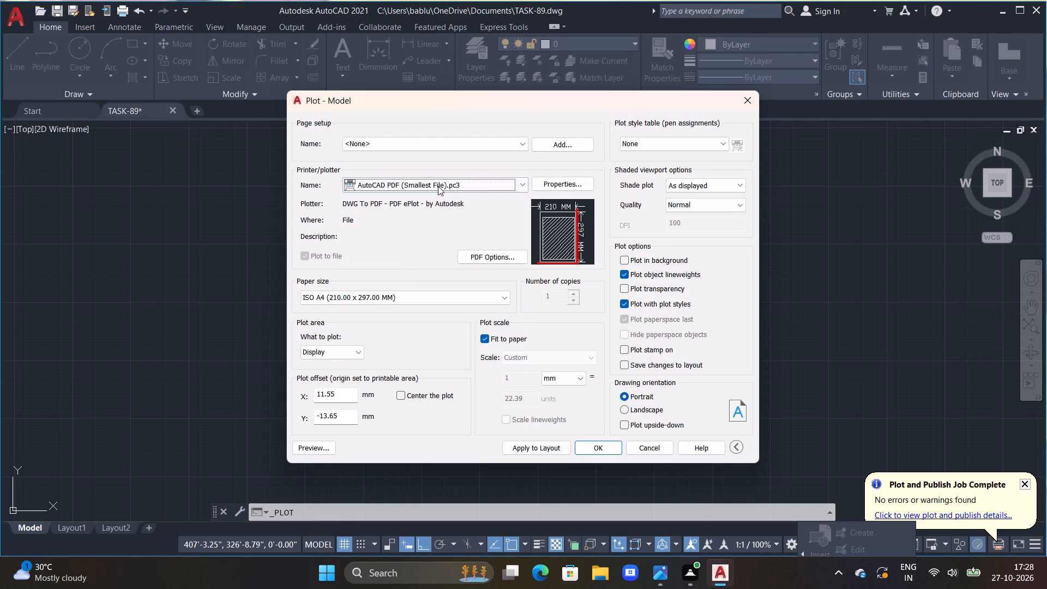
pyautogui.click(438, 186)
pyautogui.click(426, 255)
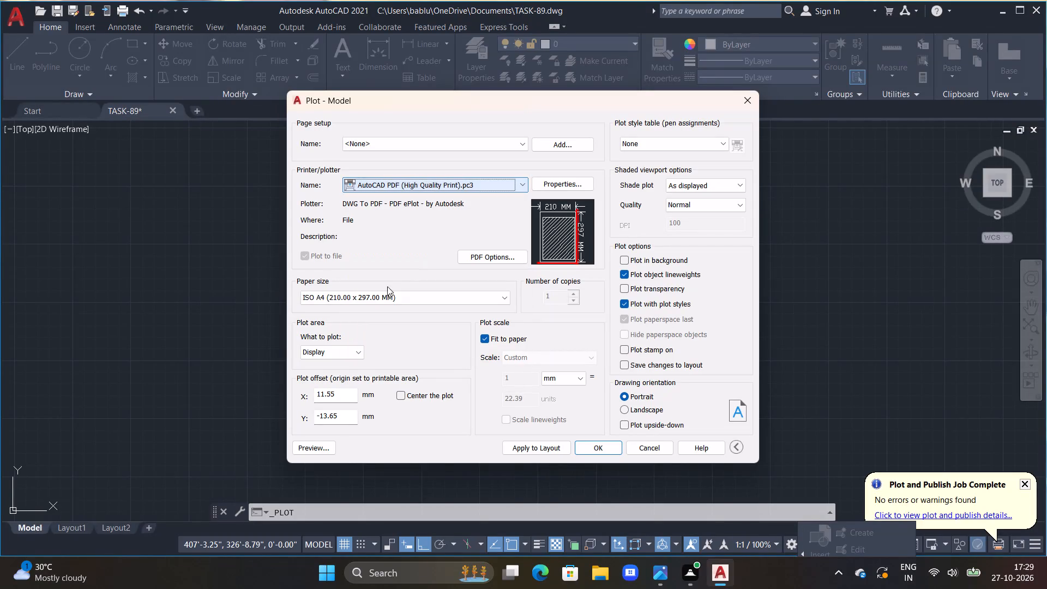
pyautogui.click(581, 375)
pyautogui.click(572, 388)
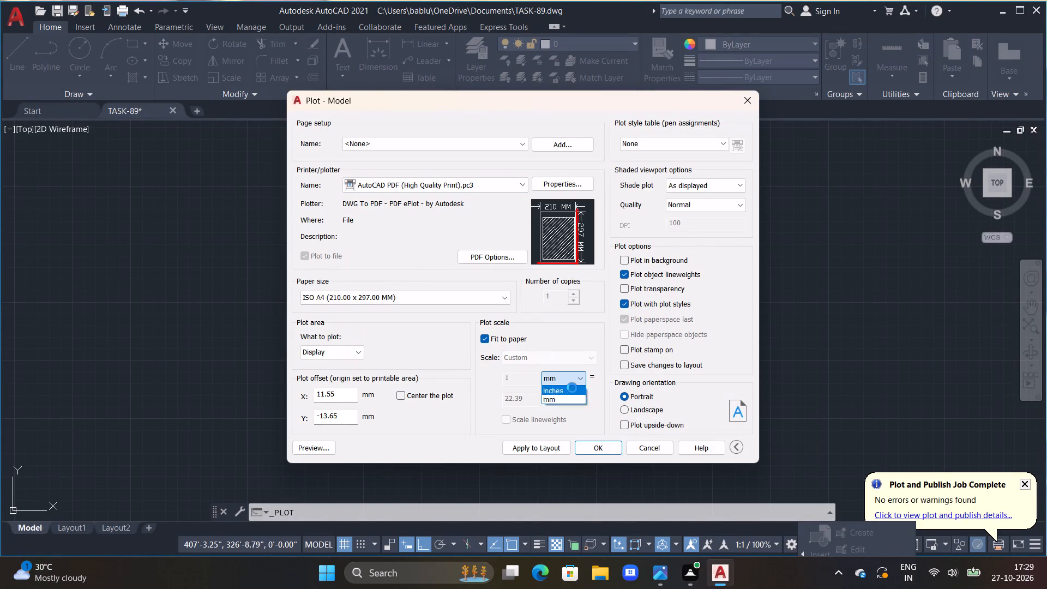
# Set the plot area to a window enclosing the whole floor plan and its overall dimensions.
pyautogui.click(338, 352)
pyautogui.click(335, 389)
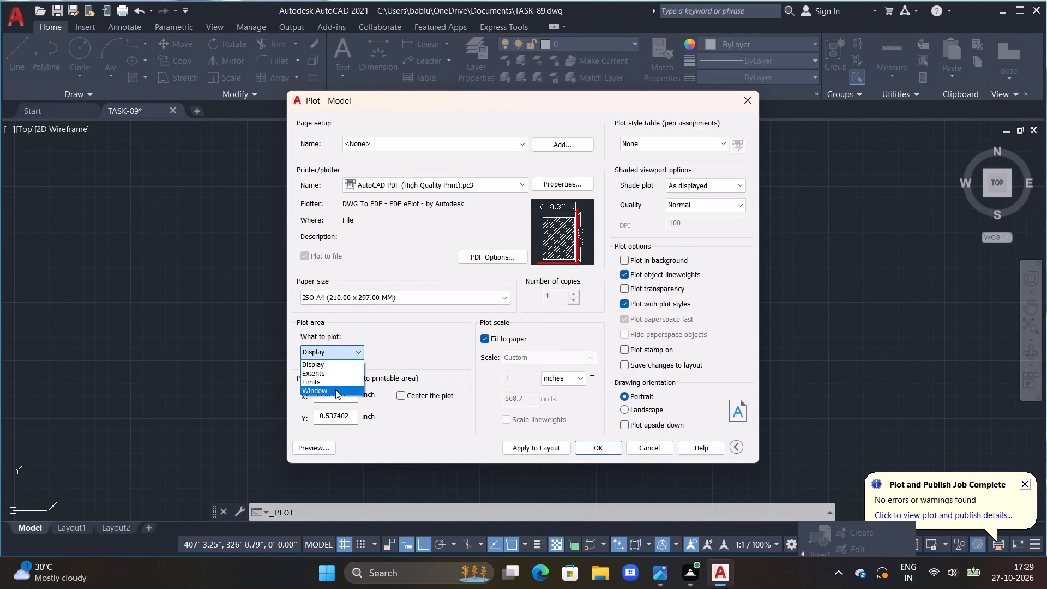
pyautogui.moveTo(332, 226); pyautogui.dragTo(332, 233)
pyautogui.click(548, 445)
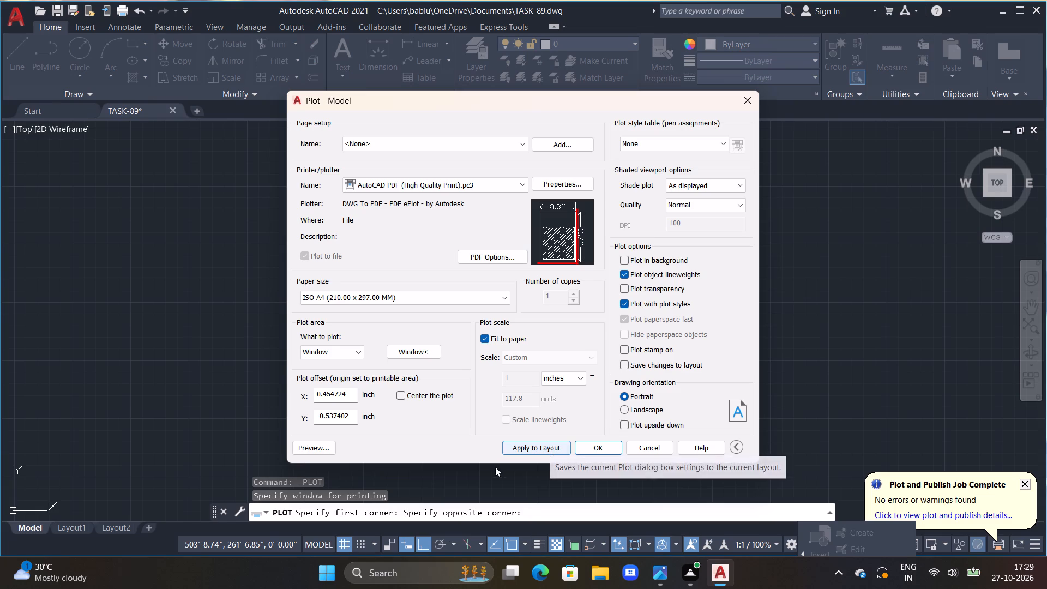
# Preview the plot and examine the floor plan's placement, labels and dimensions on the sheet.
pyautogui.click(312, 449)
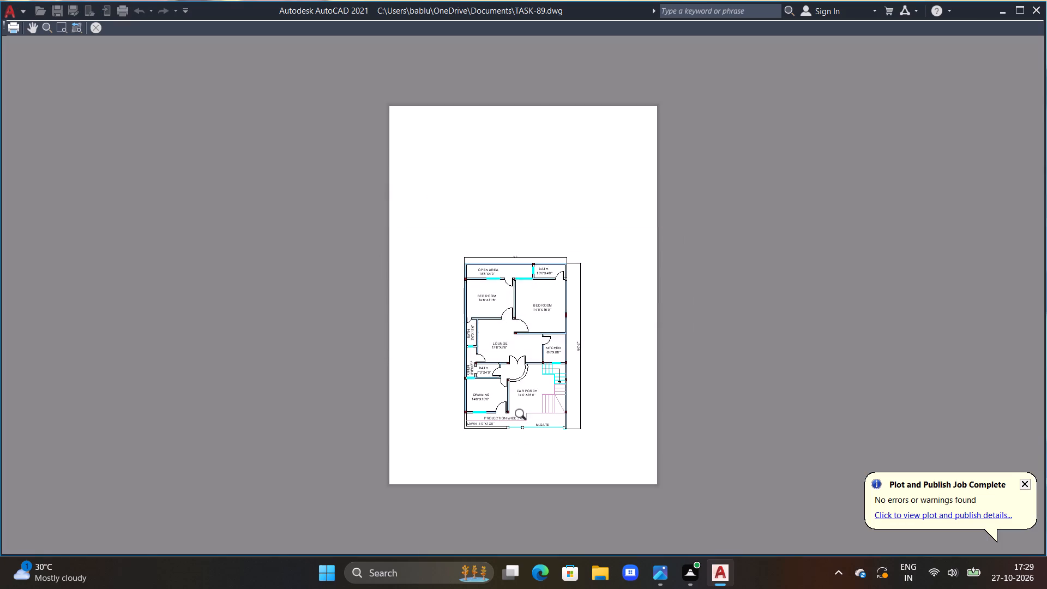
pyautogui.scroll(2, 524, 417)
pyautogui.scroll(1, 541, 332)
pyautogui.moveTo(546, 321); pyautogui.dragTo(556, 526, button='middle')
pyautogui.scroll(-3, 549, 460)
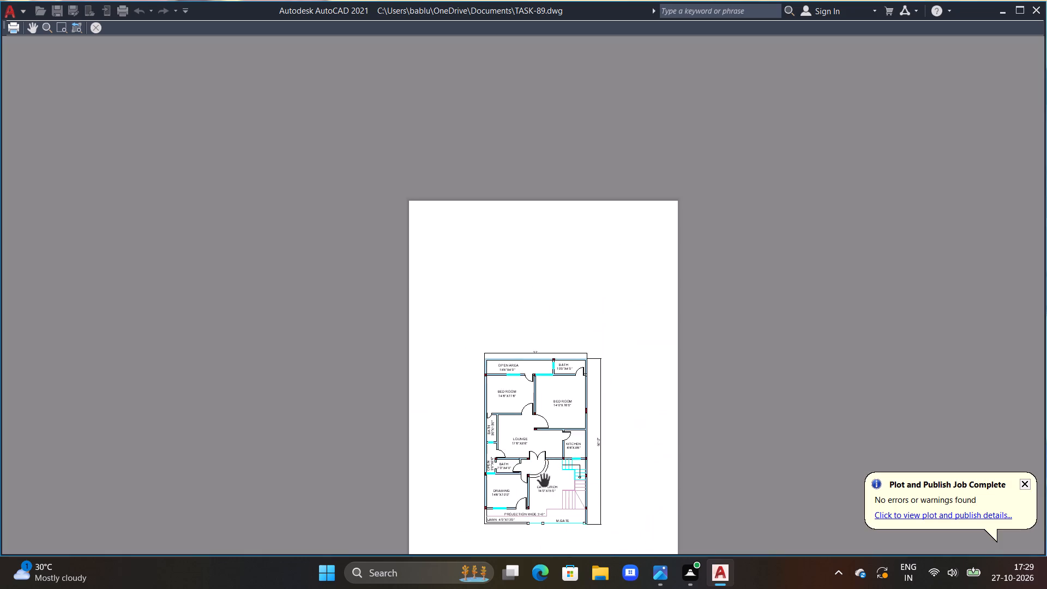
pyautogui.scroll(1, 540, 476)
pyautogui.moveTo(535, 455); pyautogui.dragTo(555, 341, button='middle')
pyautogui.moveTo(569, 318); pyautogui.dragTo(570, 425, button='middle')
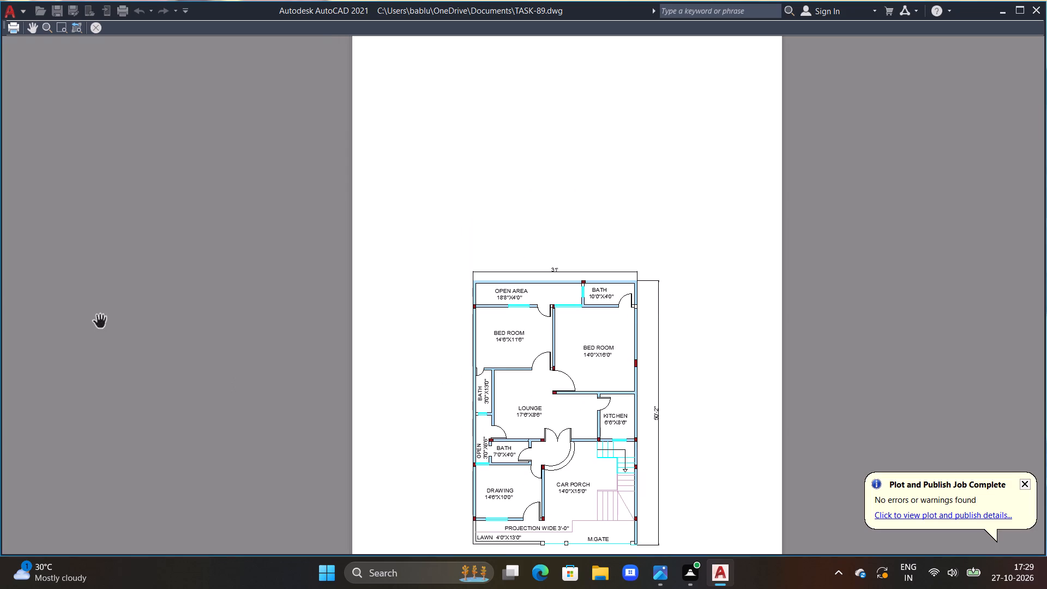
pyautogui.click(95, 23)
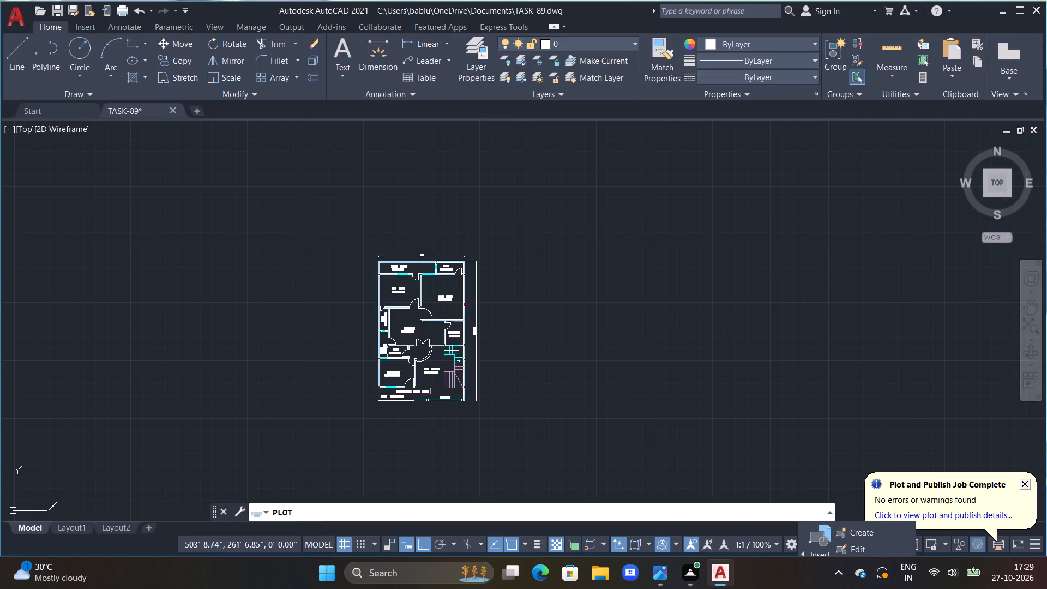
# Plot the floor plan to TASK-89-Model.pdf in the Documents folder, check the resulting PDF and close it.
pyautogui.click(591, 450)
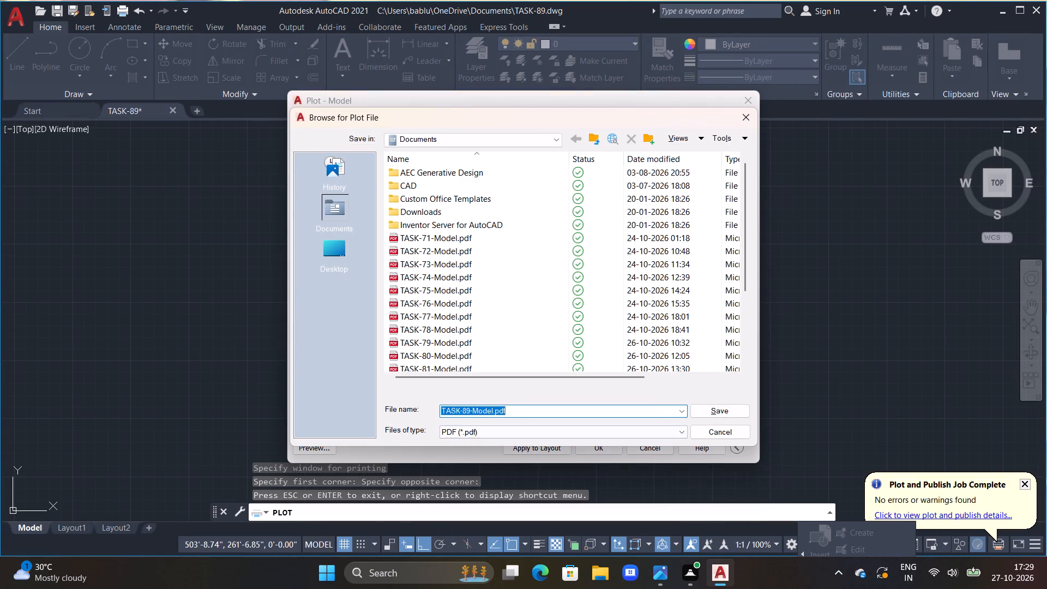
pyautogui.doubleClick(740, 408)
pyautogui.scroll(-5, 519, 330)
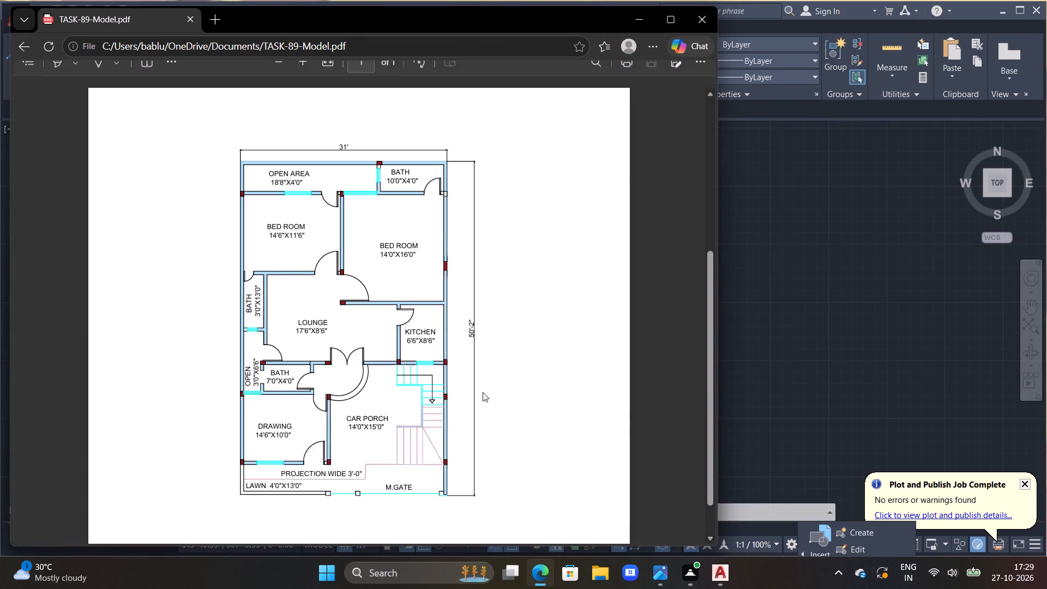
pyautogui.doubleClick(708, 16)
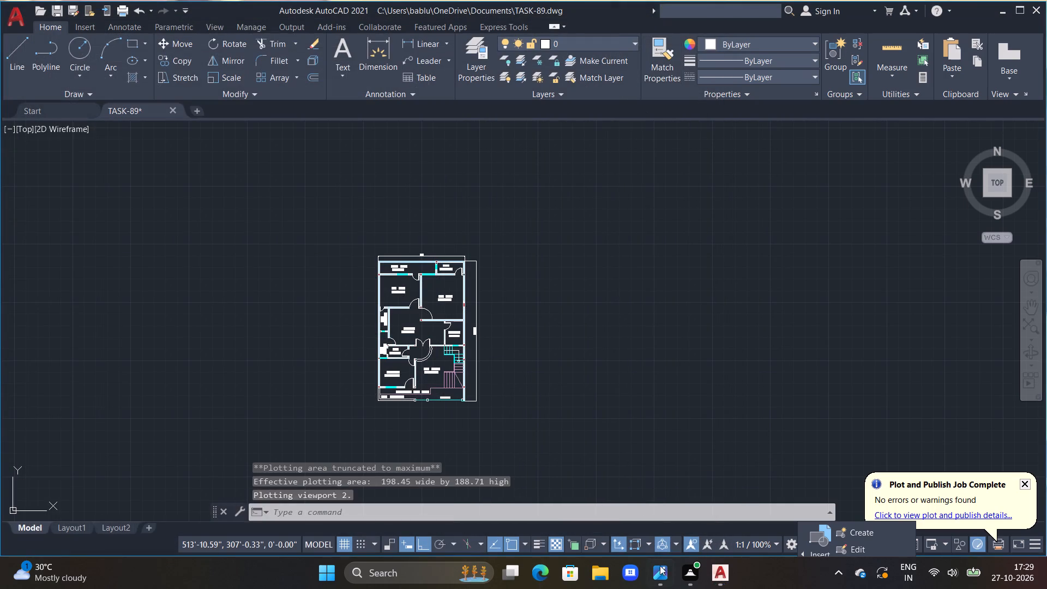